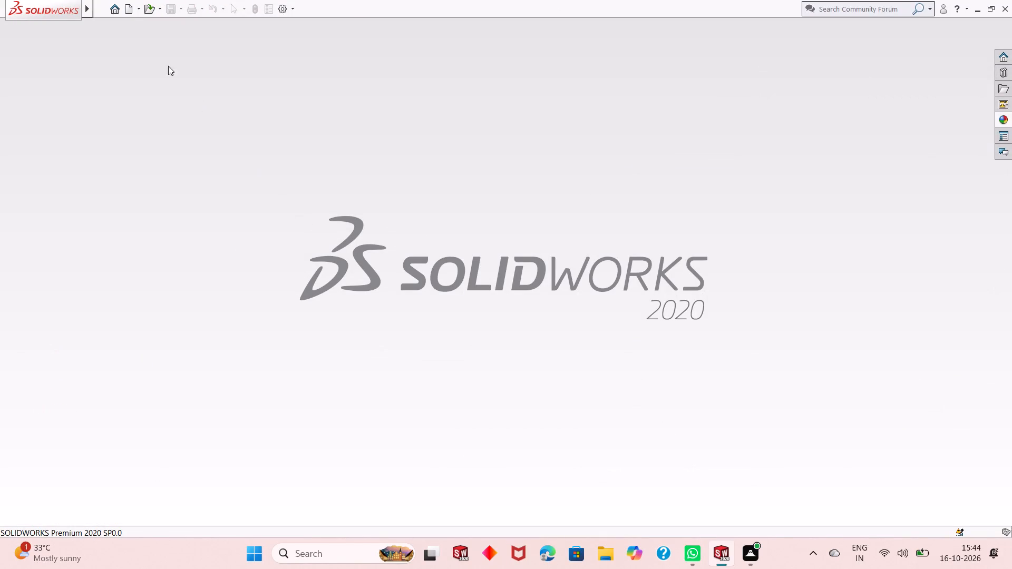
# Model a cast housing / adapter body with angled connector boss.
# Create a new part document.
pyautogui.click(126, 11)
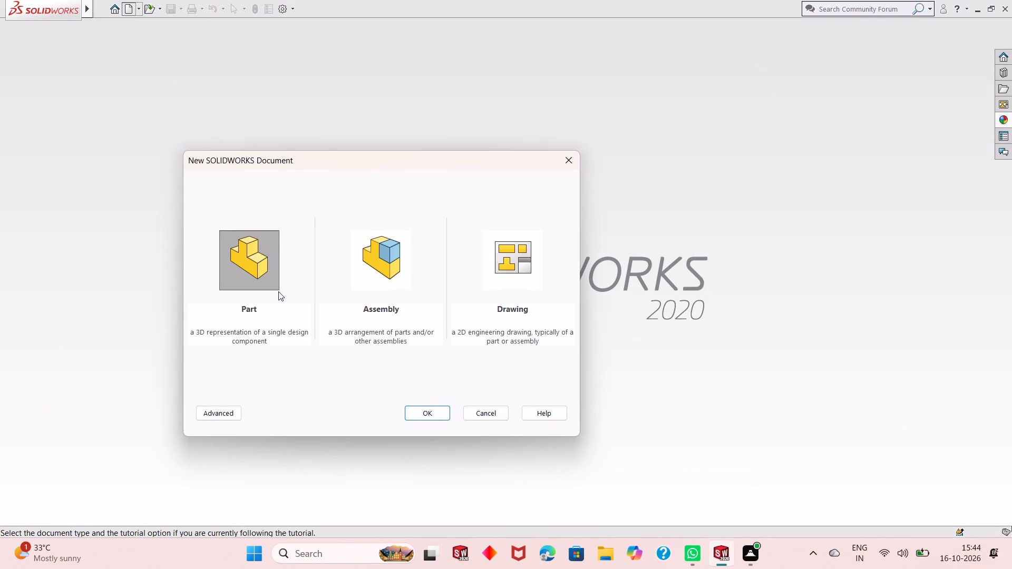
pyautogui.doubleClick(262, 276)
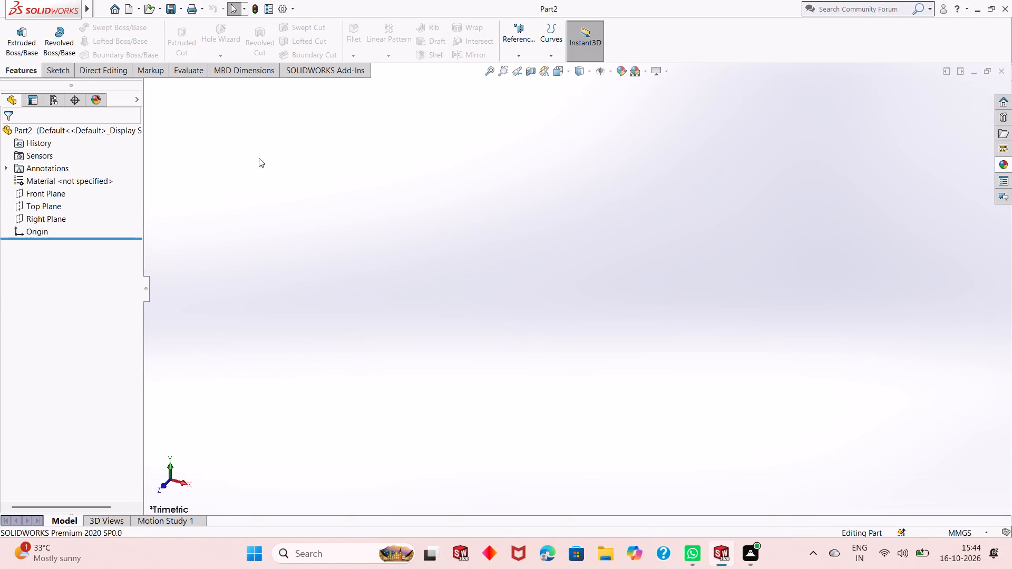
# Start a sketch on the Front Plane and draw a circle centred on the origin with a radius of about 75 mm.
pyautogui.click(64, 71)
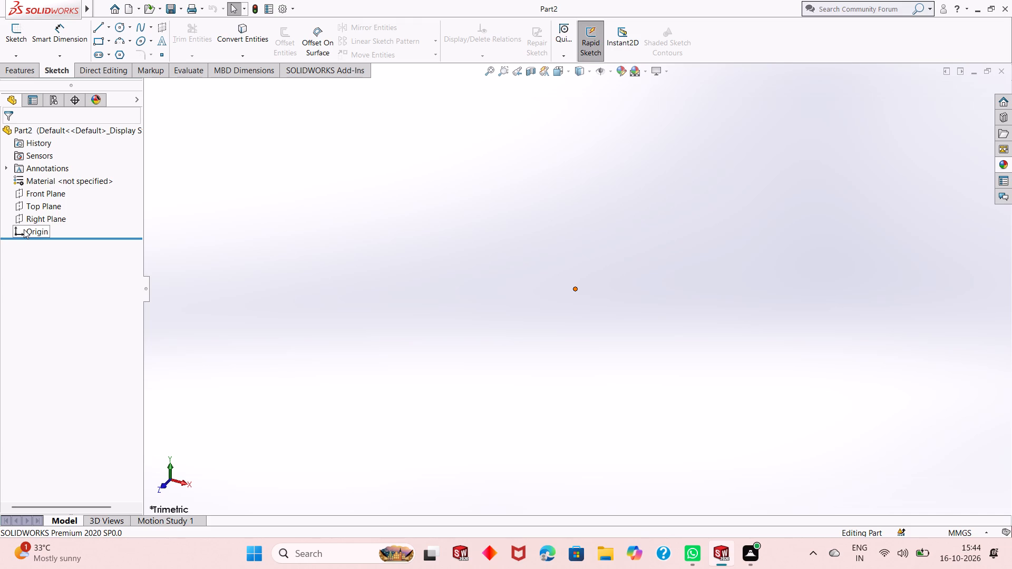
pyautogui.click(57, 192)
pyautogui.click(64, 177)
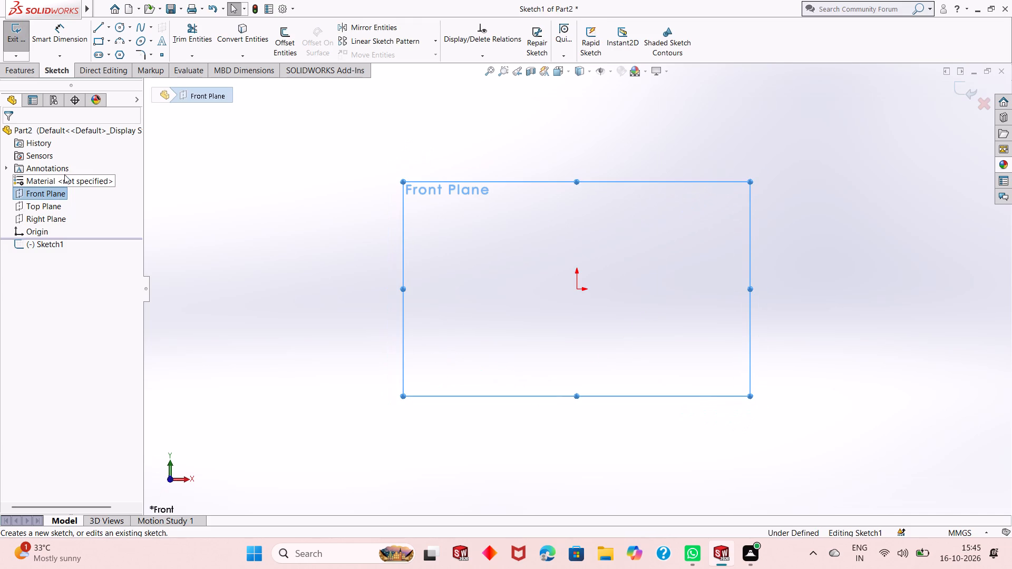
pyautogui.click(119, 27)
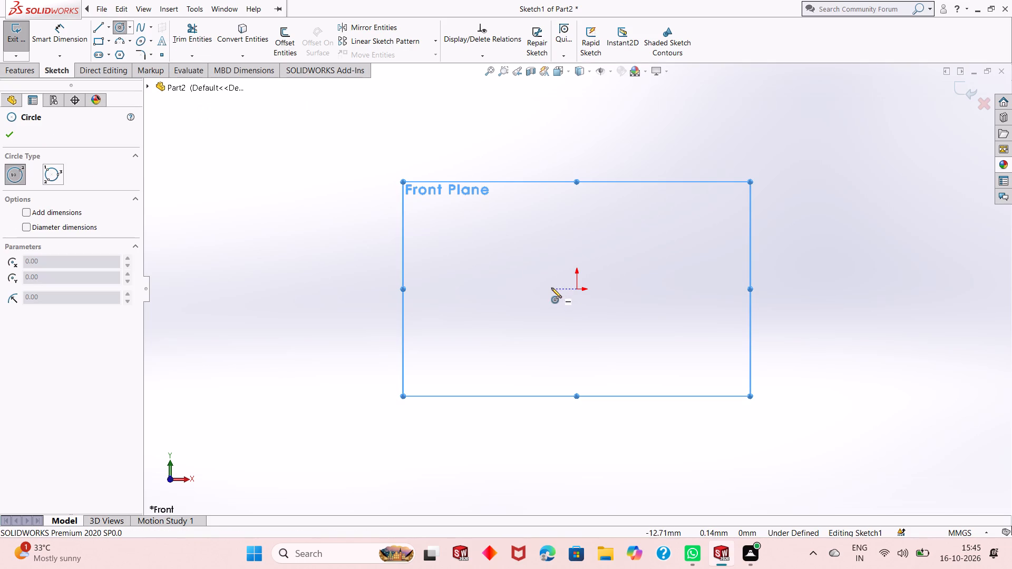
pyautogui.click(575, 291)
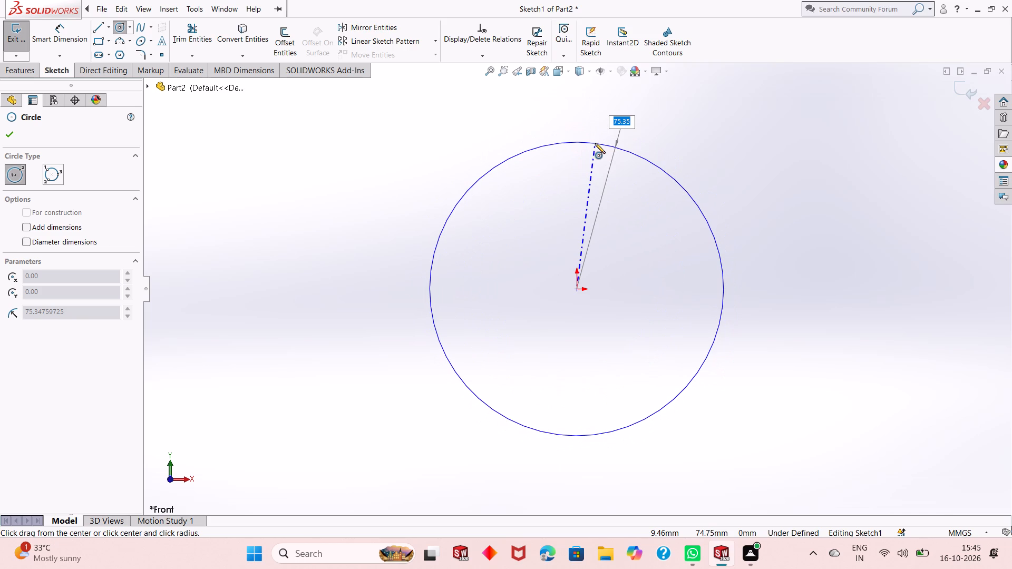
pyautogui.click(595, 143)
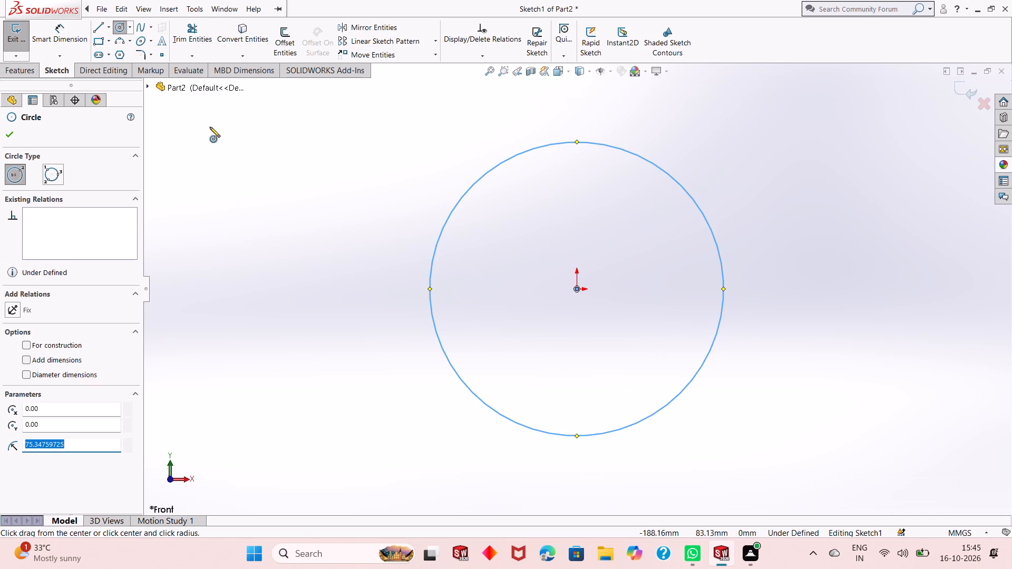
pyautogui.rightClick(210, 127)
pyautogui.click(233, 132)
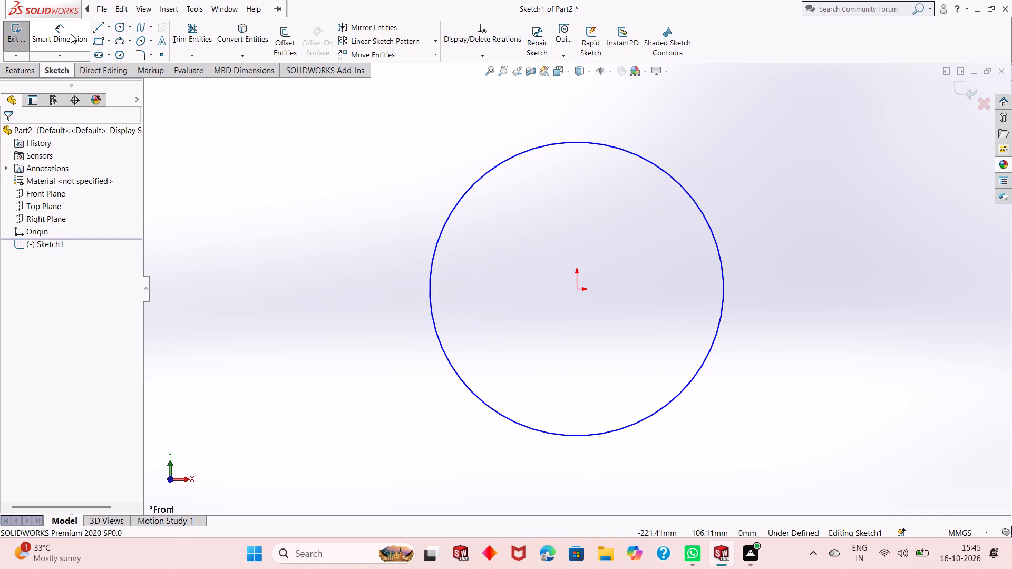
# Add a diameter dimension to the circle, placing it outside the circle, and open its value for editing.
pyautogui.click(71, 34)
pyautogui.click(470, 390)
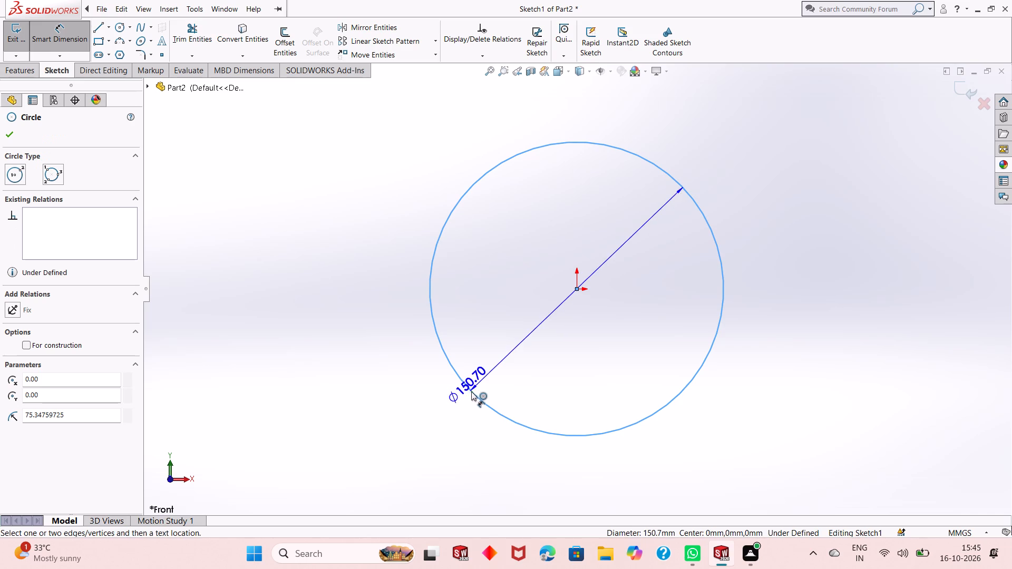
pyautogui.click(390, 466)
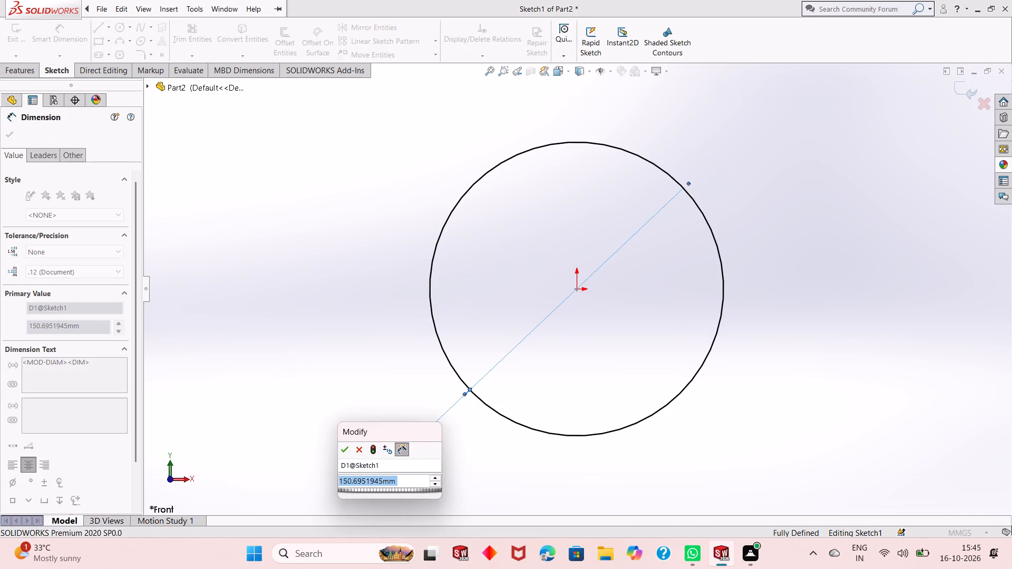
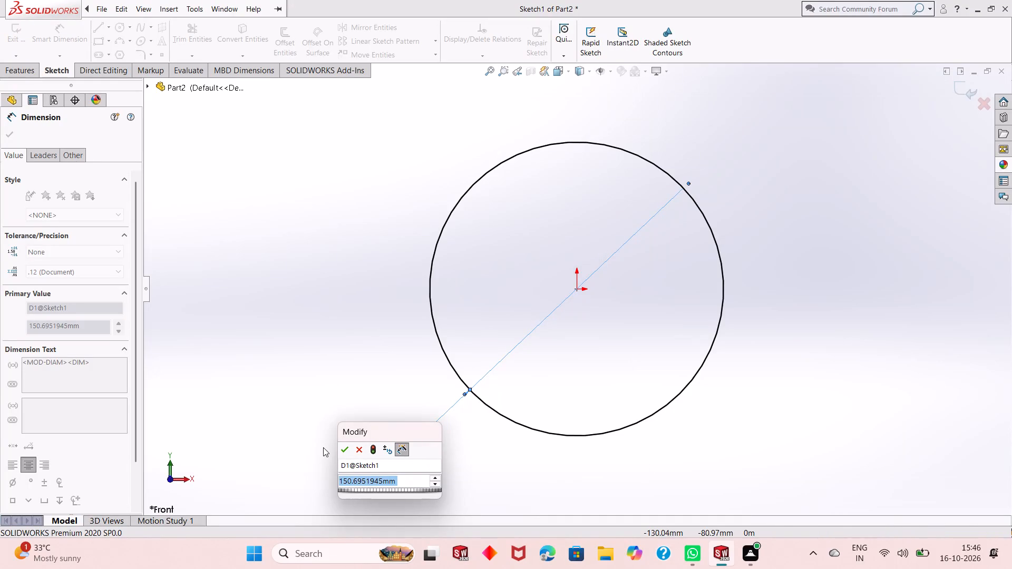
# Dismiss the circle's diameter value editing without entering a new value.
pyautogui.press('Escape')
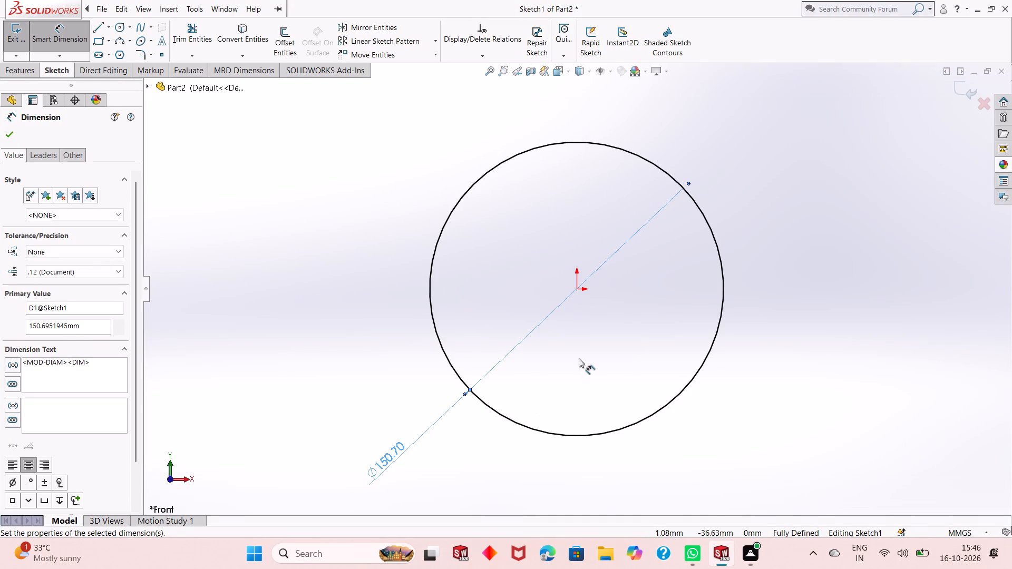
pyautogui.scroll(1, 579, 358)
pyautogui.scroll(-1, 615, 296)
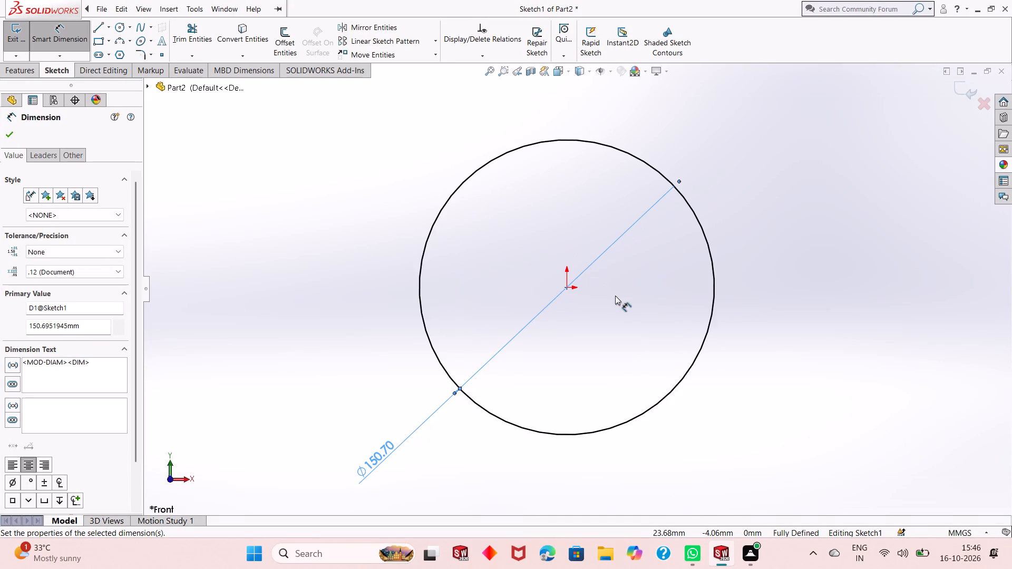
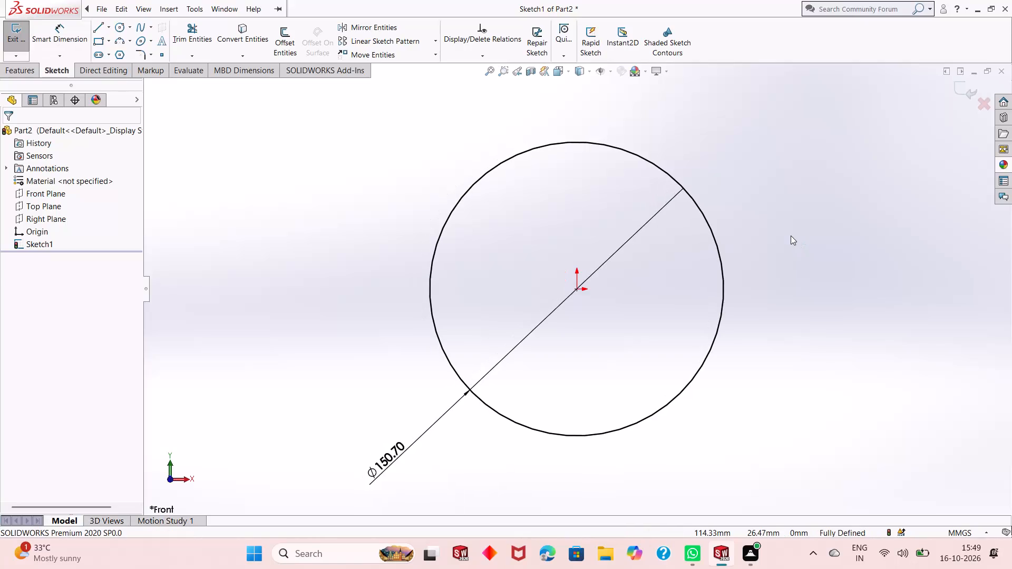
# Undo the circle's diameter dimension and the circle itself, leaving the Front Plane sketch empty with nothing selected.
pyautogui.hotkey('ctrl', 'z')
pyautogui.hotkey('ctrl', 'z')
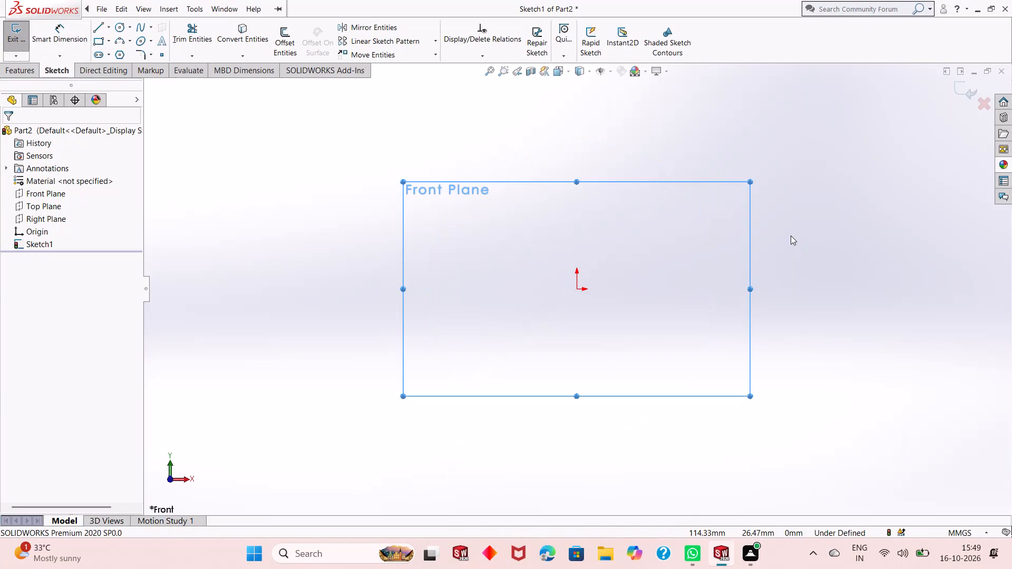
pyautogui.click(540, 134)
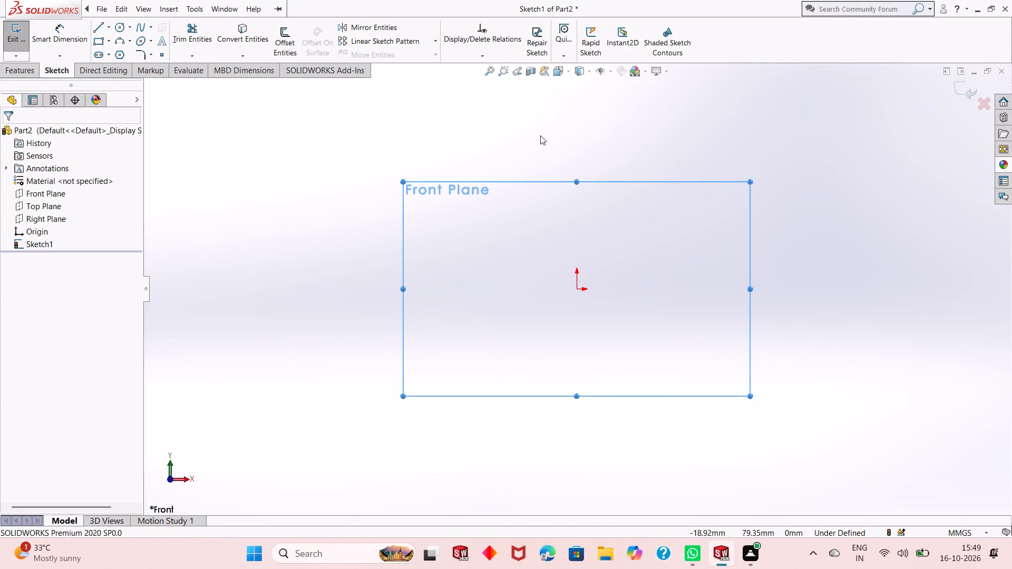
# Sketch a center rectangle from the origin, about 200 mm wide and 126 mm high.
pyautogui.click(112, 42)
pyautogui.click(120, 70)
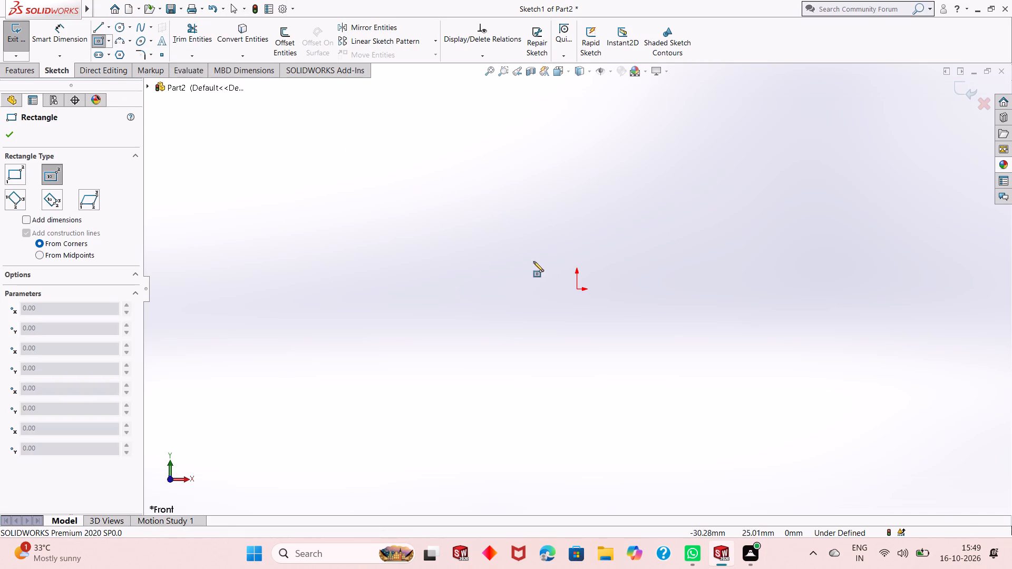
pyautogui.click(577, 288)
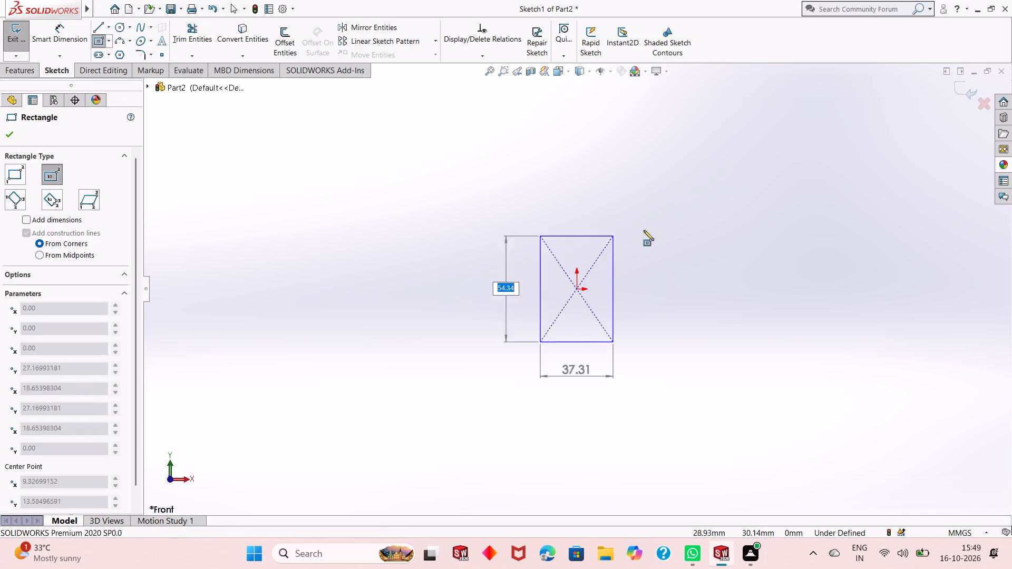
pyautogui.click(771, 166)
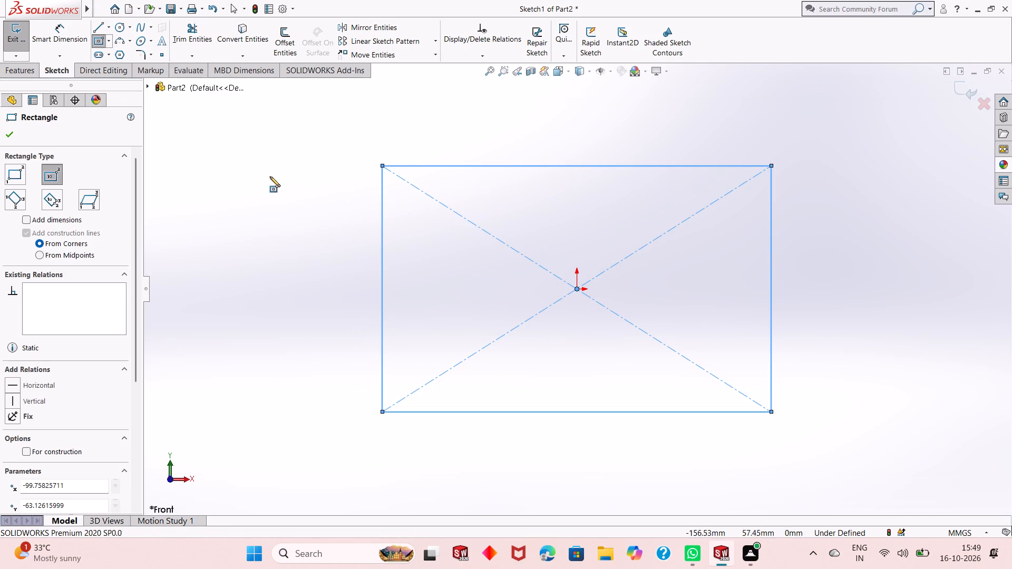
pyautogui.rightClick(261, 172)
pyautogui.click(277, 179)
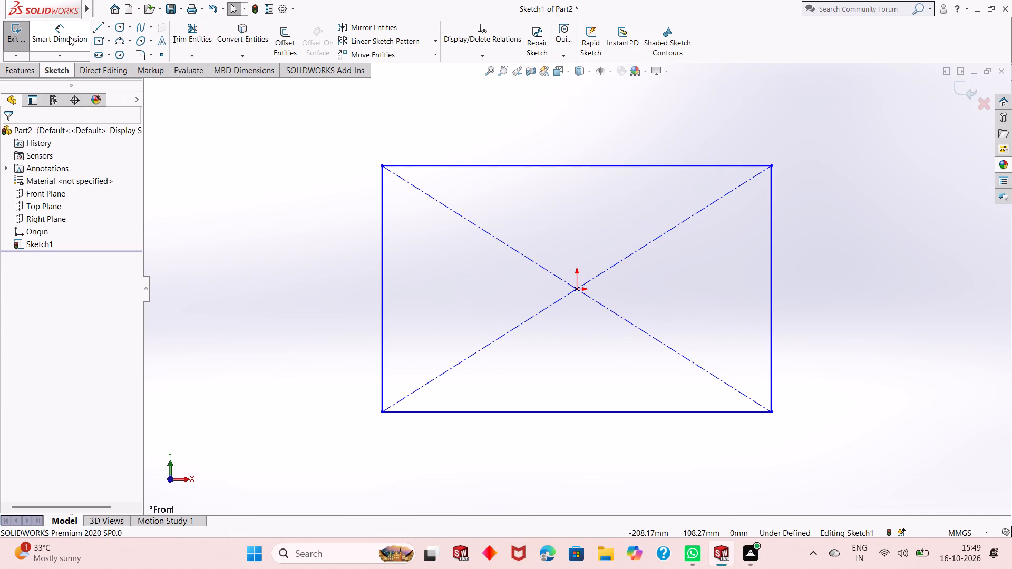
# Dimension the rectangle's bottom edge with Smart Dimension and set its length to 168 mm.
pyautogui.click(69, 36)
pyautogui.click(502, 415)
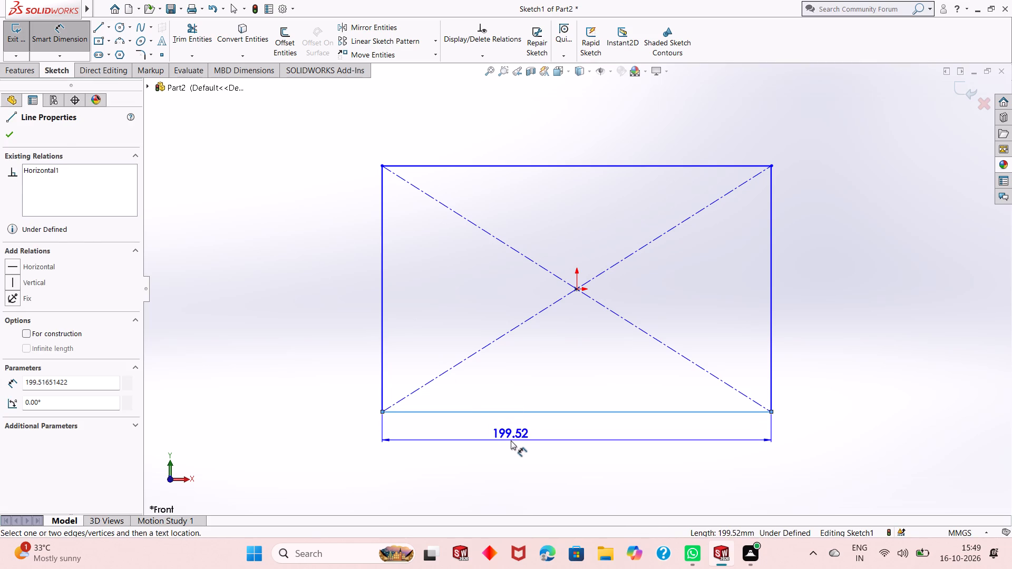
pyautogui.click(511, 440)
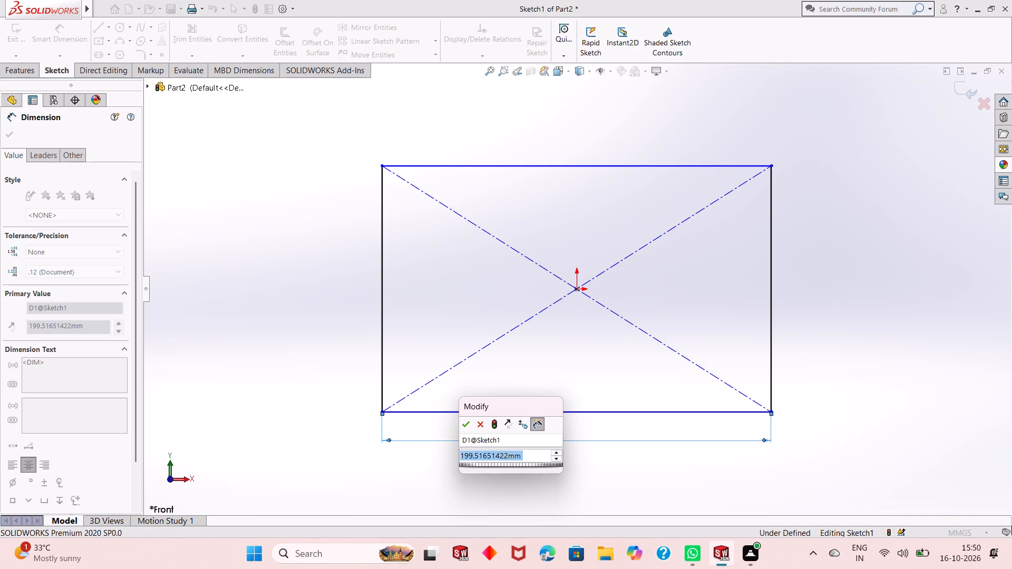
pyautogui.write('168')
pyautogui.press('Return')
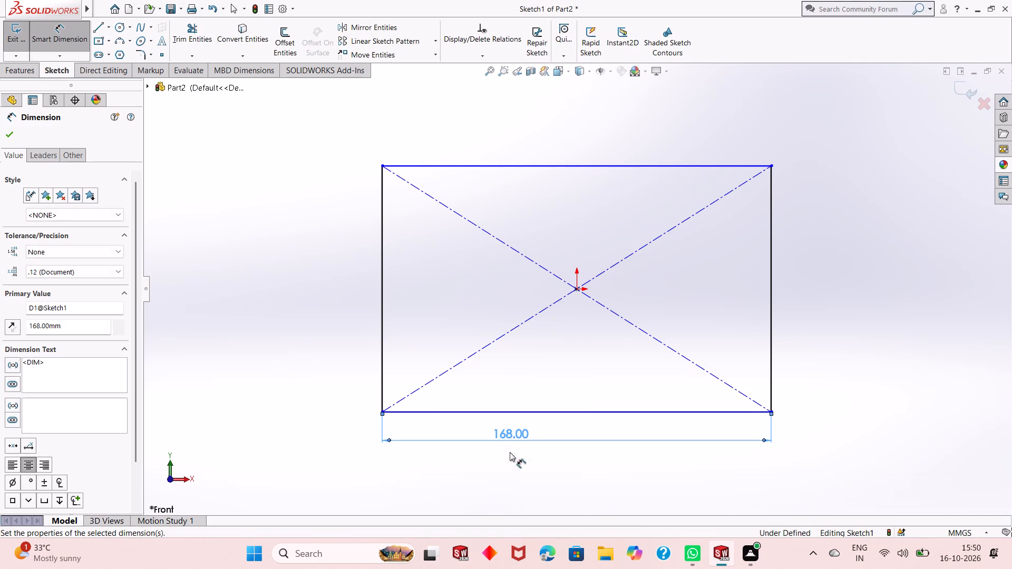
# Dimension the rectangle's right vertical edge, set its height to 168 mm, and finish dimensioning.
pyautogui.click(774, 340)
pyautogui.click(900, 302)
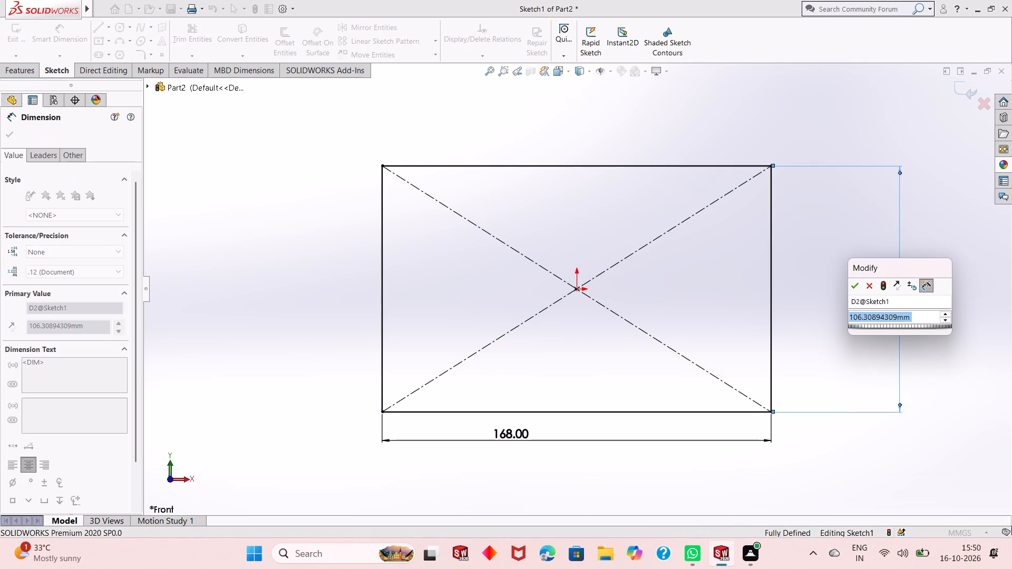
pyautogui.write('168')
pyautogui.press('Return')
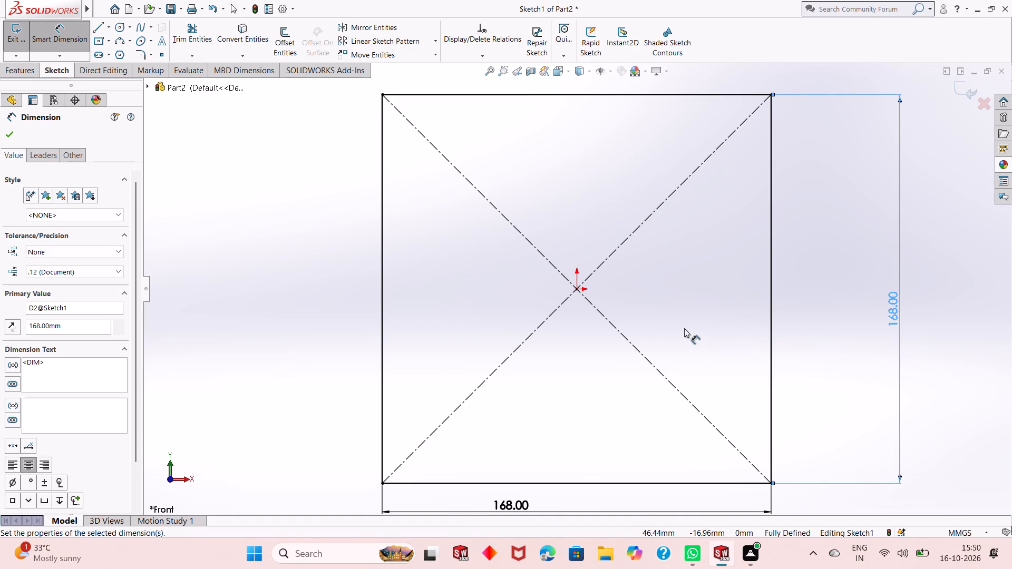
pyautogui.scroll(3, 683, 327)
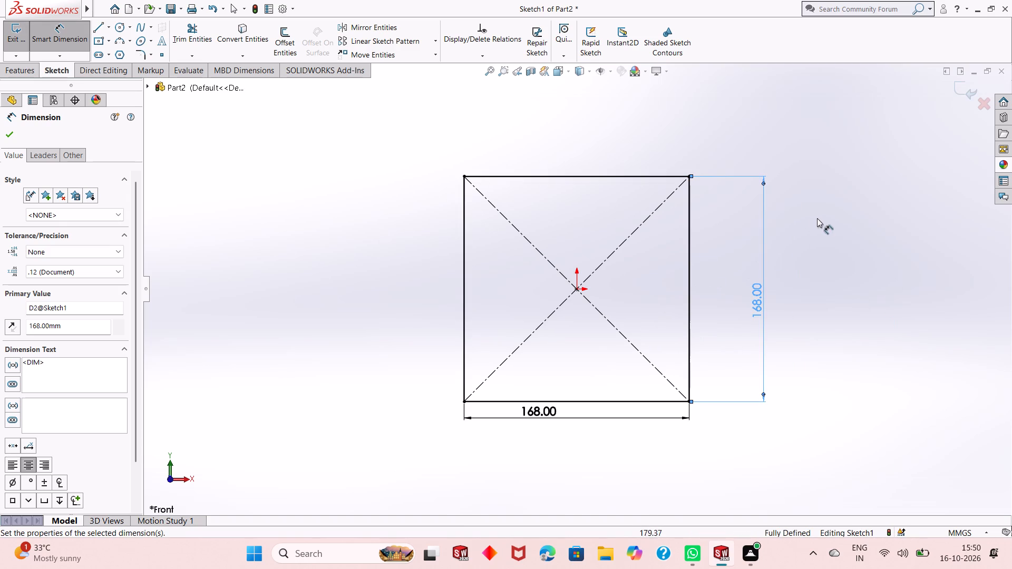
pyautogui.rightClick(818, 217)
pyautogui.click(834, 252)
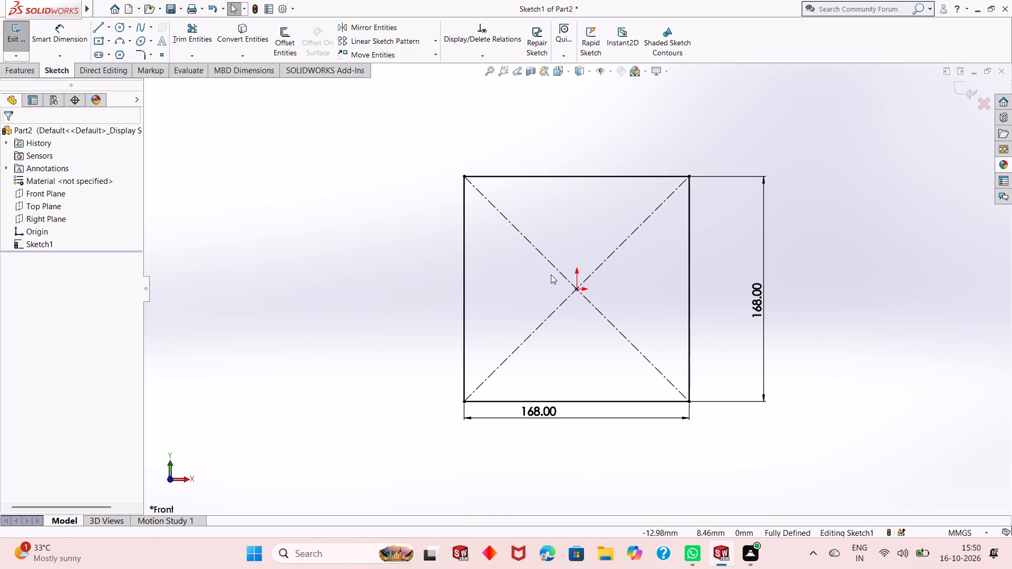
# Start a blind Boss-Extrude of the square sketch and reverse its direction to go behind the sketch plane.
pyautogui.click(27, 72)
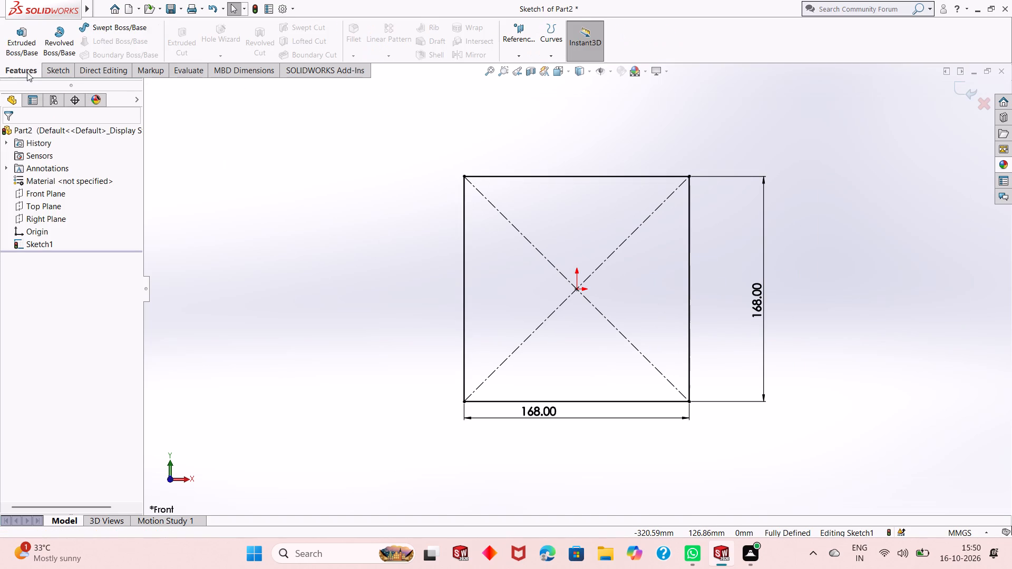
pyautogui.click(27, 52)
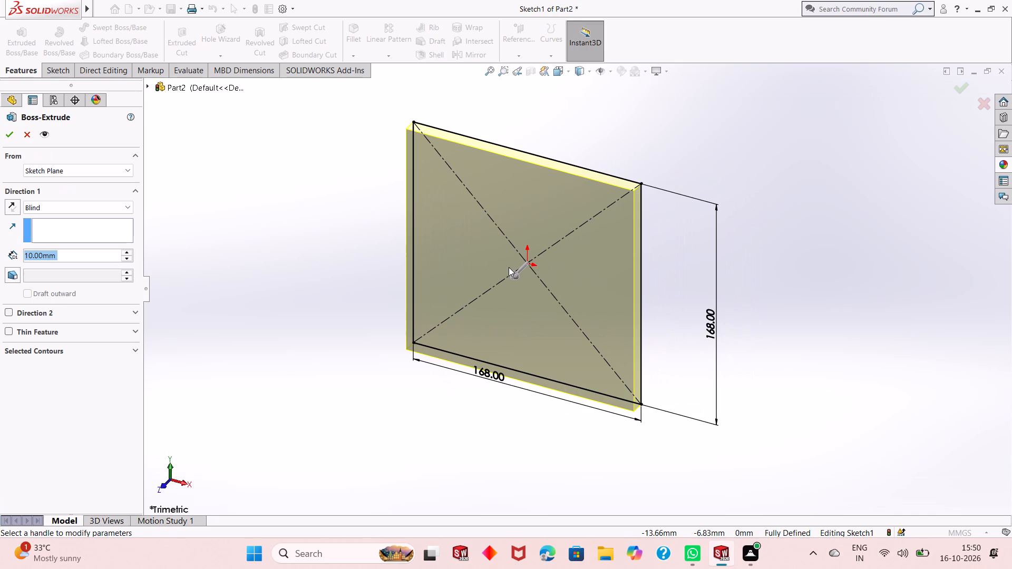
pyautogui.click(9, 208)
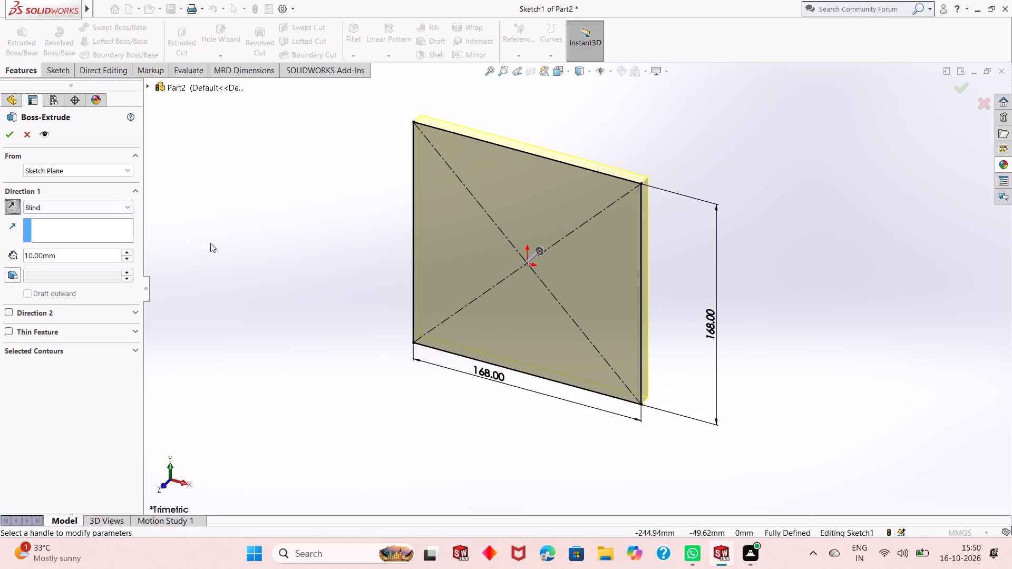
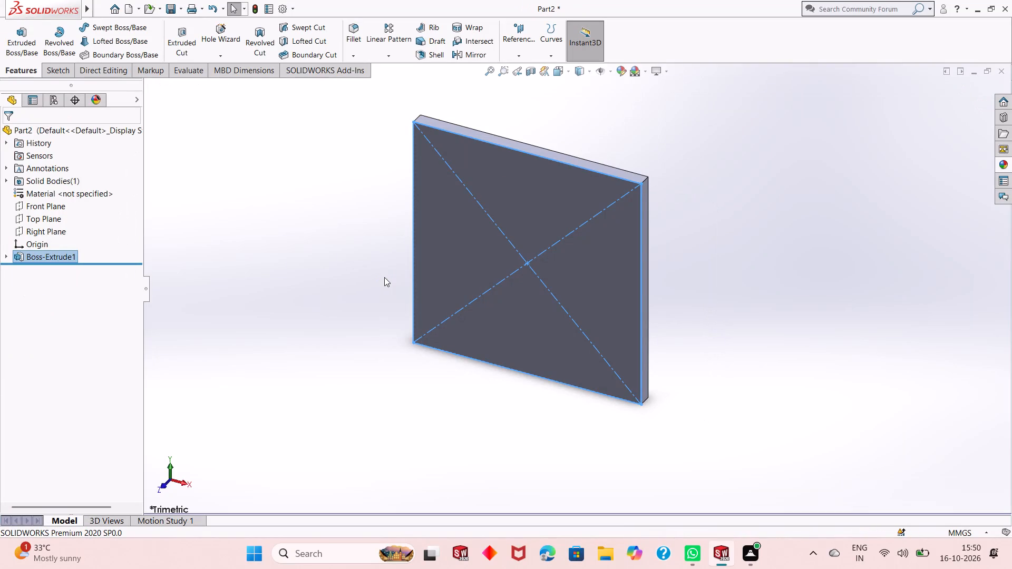
# Edit the plate's extrusion and set its blind depth to 16 mm.
pyautogui.click(351, 270)
pyautogui.click(74, 253)
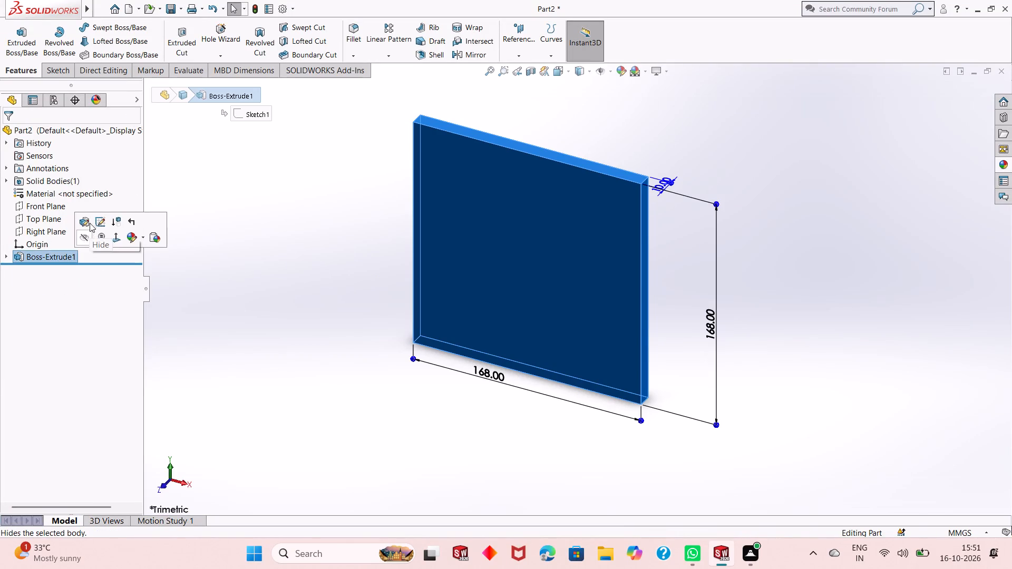
pyautogui.click(90, 223)
pyautogui.write('16')
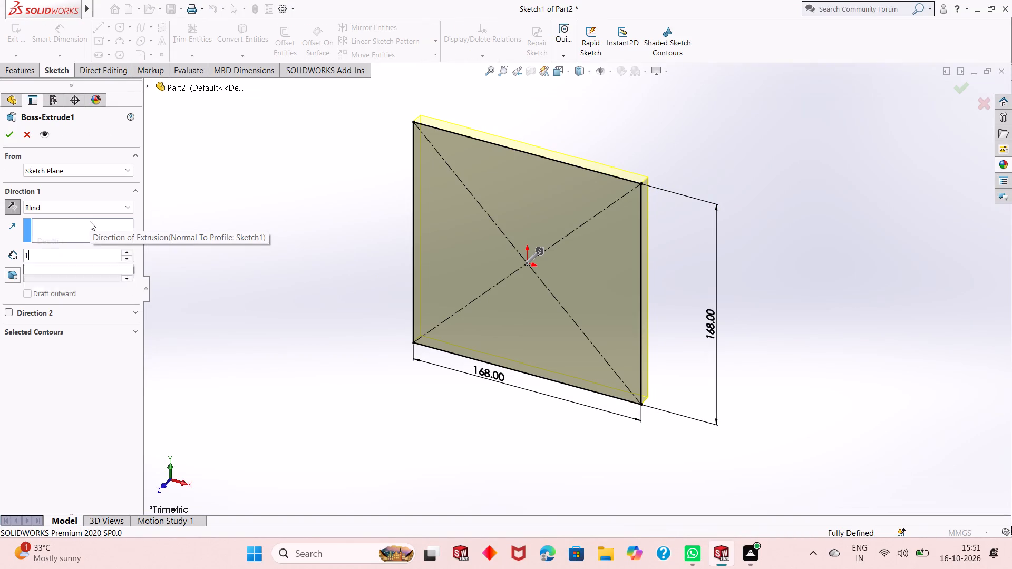
pyautogui.click(7, 139)
pyautogui.click(348, 220)
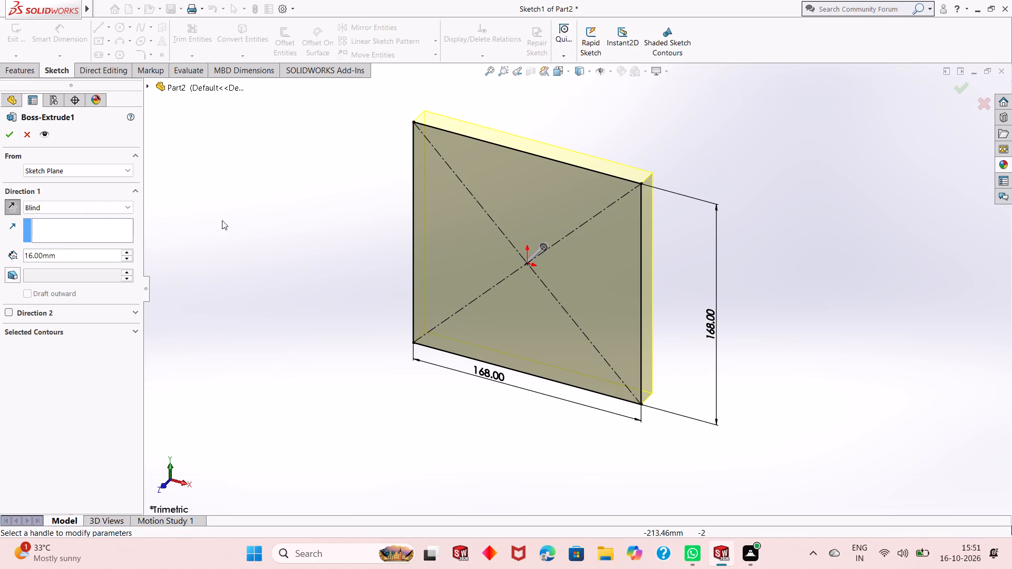
pyautogui.click(9, 133)
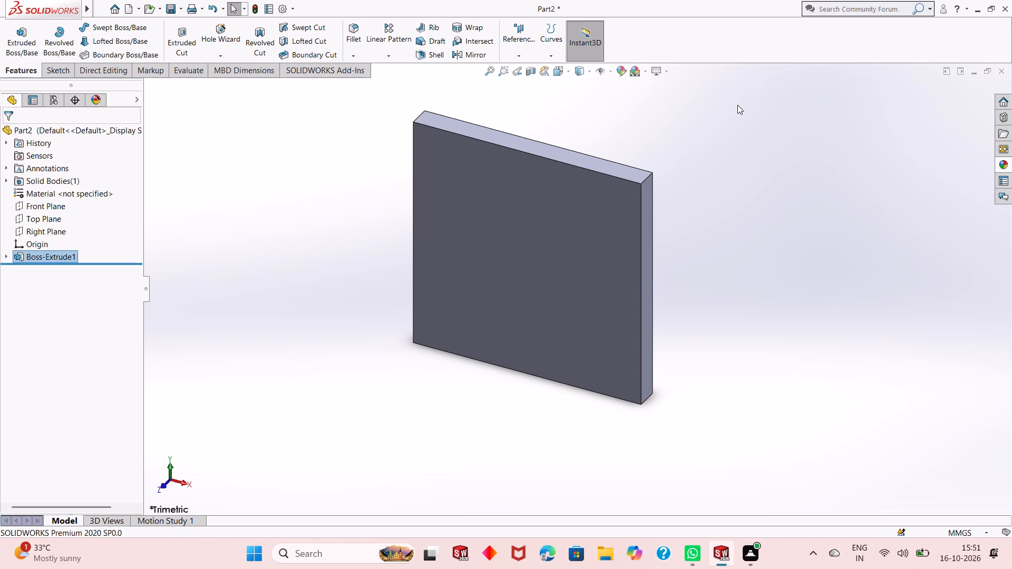
# Examine the extruded plate's thickness, side edges and back face from several angles.
pyautogui.moveTo(652, 241); pyautogui.dragTo(604, 201, button='middle')
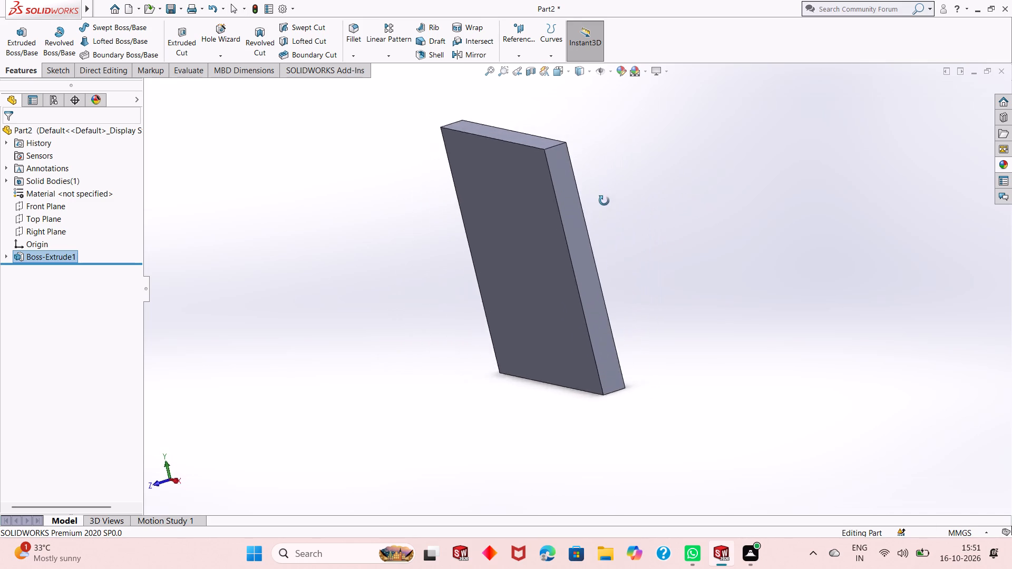
pyautogui.moveTo(604, 201); pyautogui.dragTo(583, 209, button='middle')
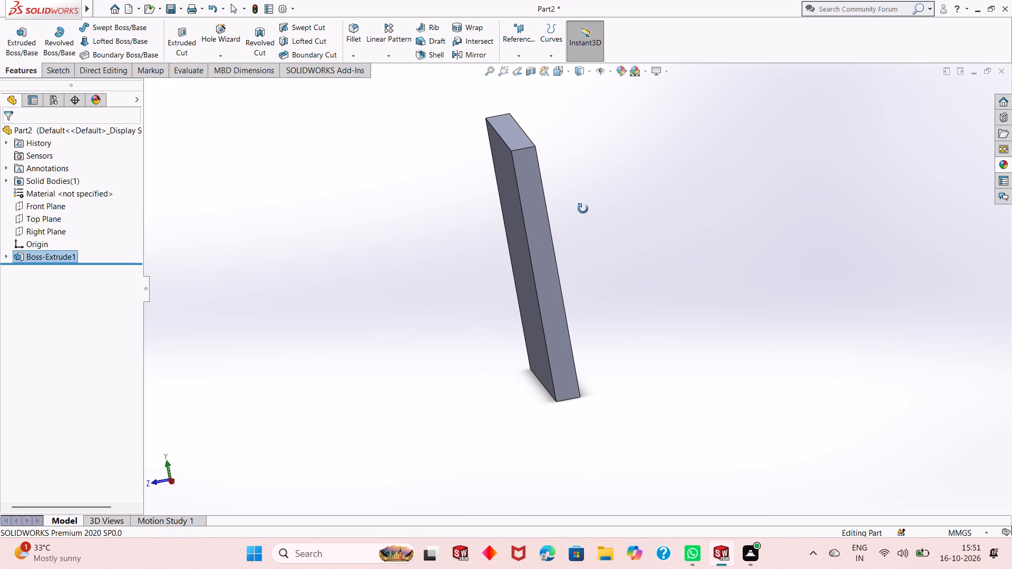
pyautogui.moveTo(583, 209); pyautogui.dragTo(595, 196, button='middle')
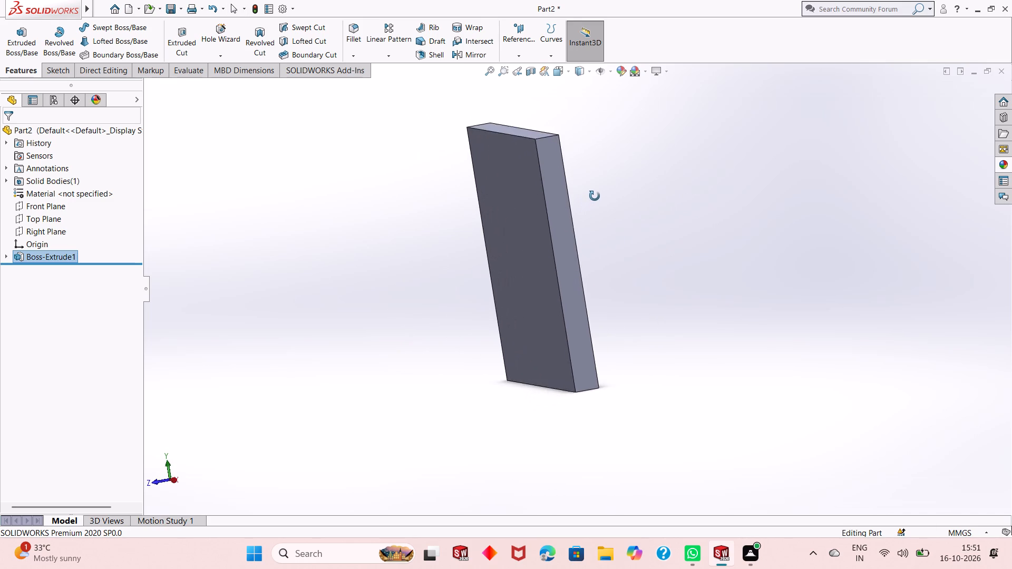
pyautogui.moveTo(595, 196); pyautogui.dragTo(573, 192, button='middle')
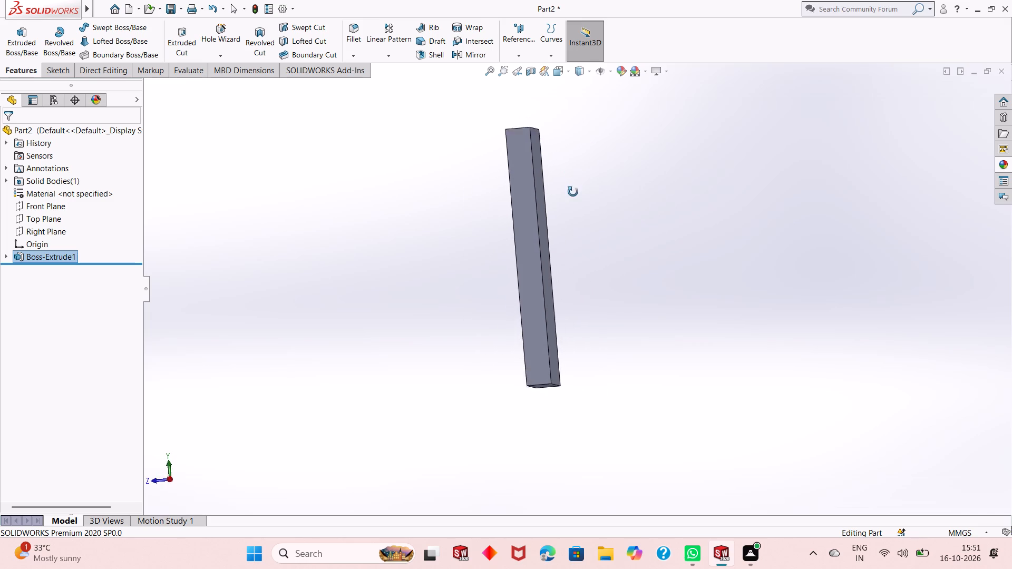
pyautogui.moveTo(573, 192); pyautogui.dragTo(576, 219, button='middle')
pyautogui.scroll(-2, 557, 179)
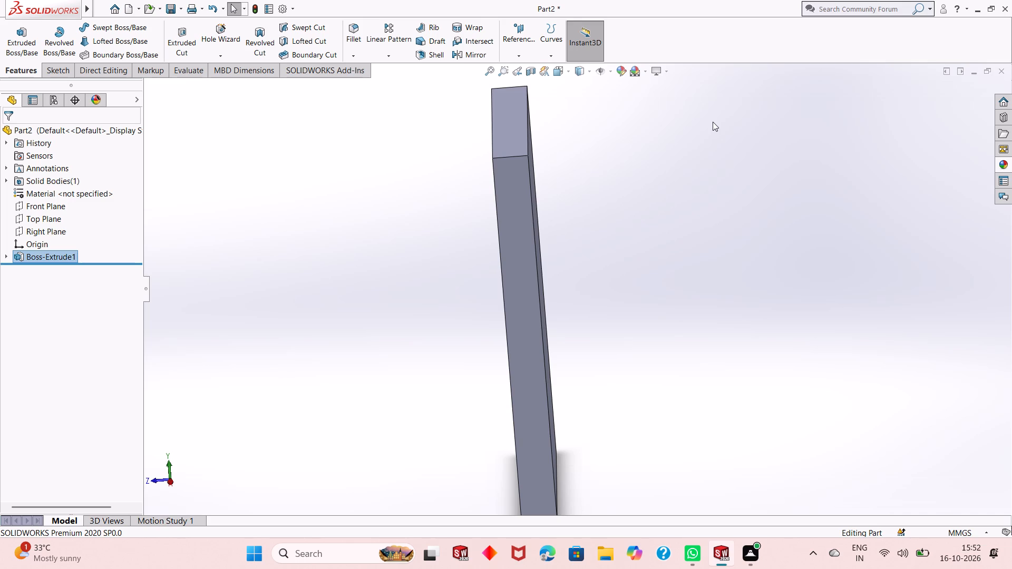
pyautogui.scroll(2, 514, 227)
pyautogui.moveTo(580, 234); pyautogui.dragTo(564, 223, button='middle')
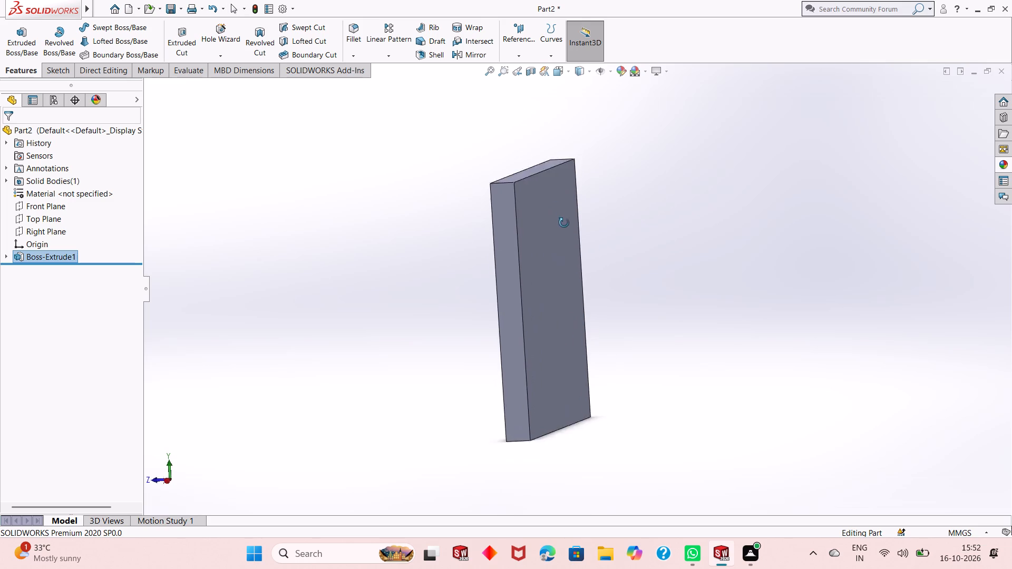
pyautogui.moveTo(564, 223); pyautogui.dragTo(562, 276, button='middle')
pyautogui.scroll(-1, 559, 263)
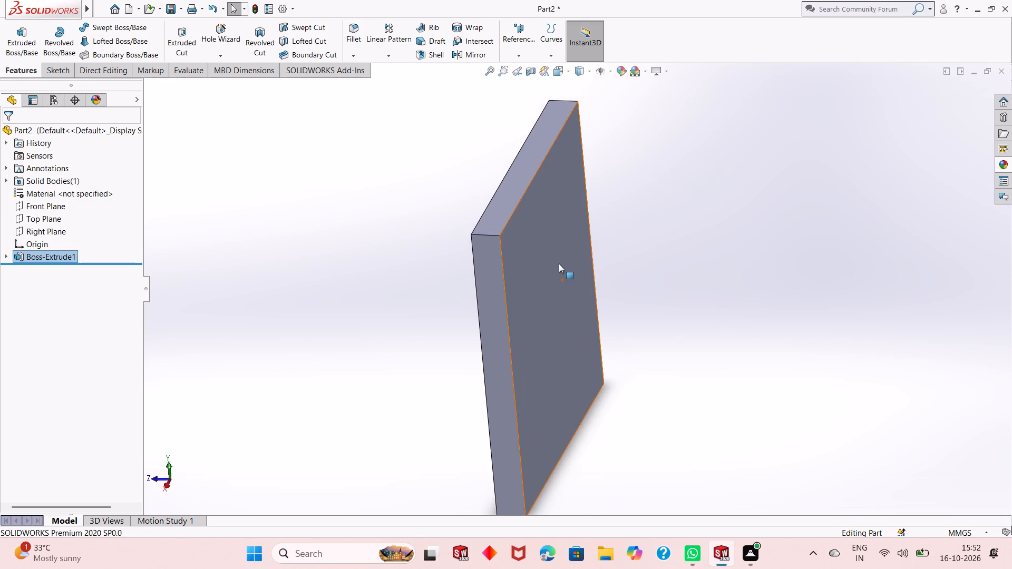
pyautogui.middleClick(558, 263)
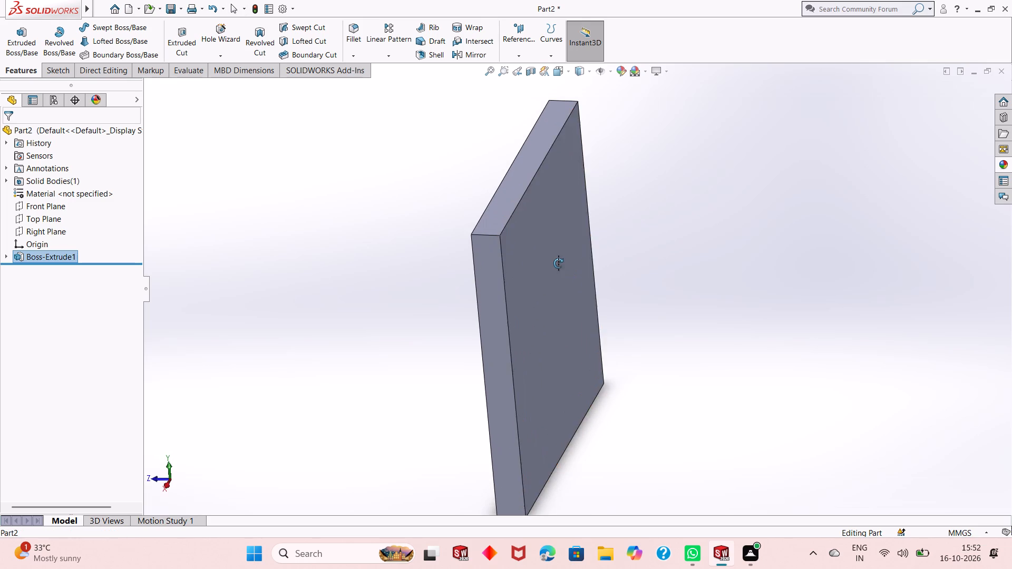
pyautogui.scroll(1, 558, 263)
pyautogui.click(656, 293)
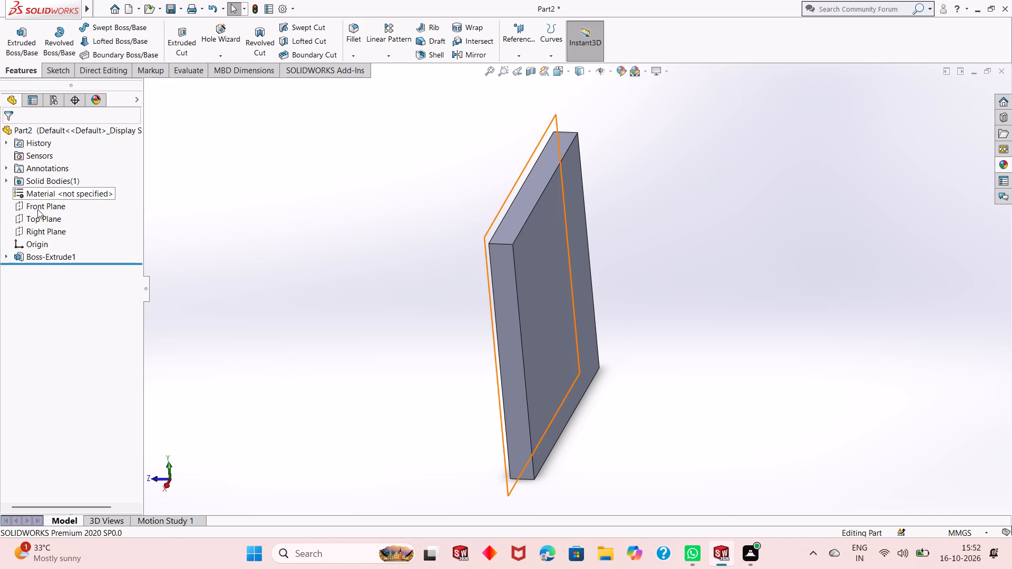
# Create a reference plane from the Right Plane with an offset of 0 mm.
pyautogui.click(50, 225)
pyautogui.moveTo(345, 257); pyautogui.dragTo(352, 236, button='middle')
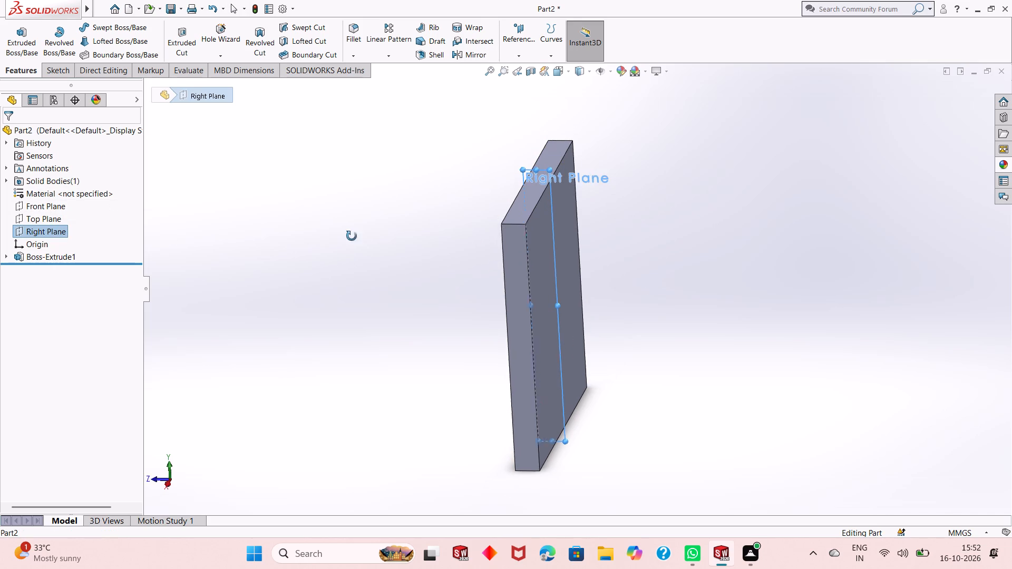
pyautogui.moveTo(352, 236); pyautogui.dragTo(363, 219, button='middle')
pyautogui.click(512, 42)
pyautogui.click(521, 63)
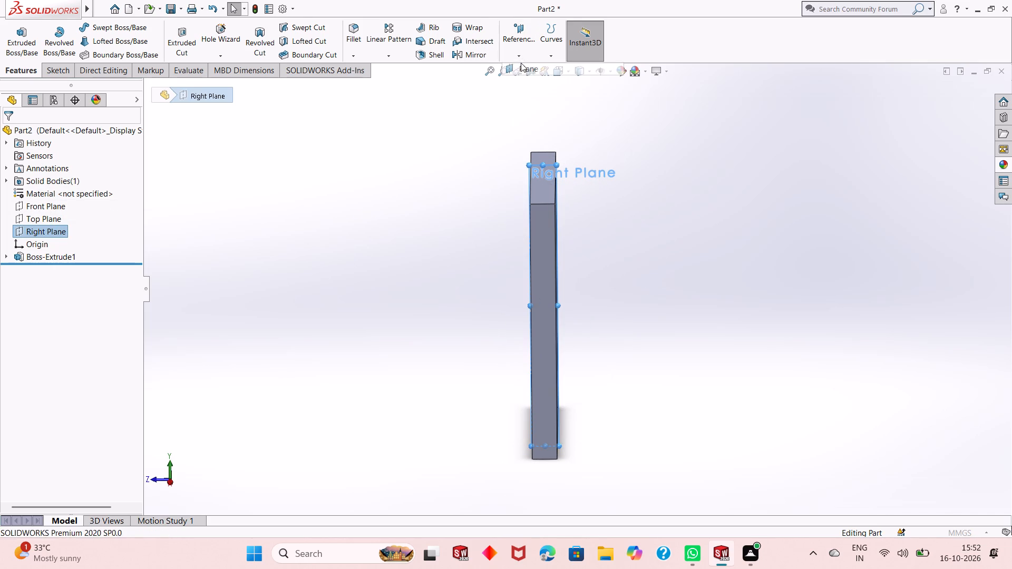
pyautogui.moveTo(367, 214); pyautogui.dragTo(413, 203, button='middle')
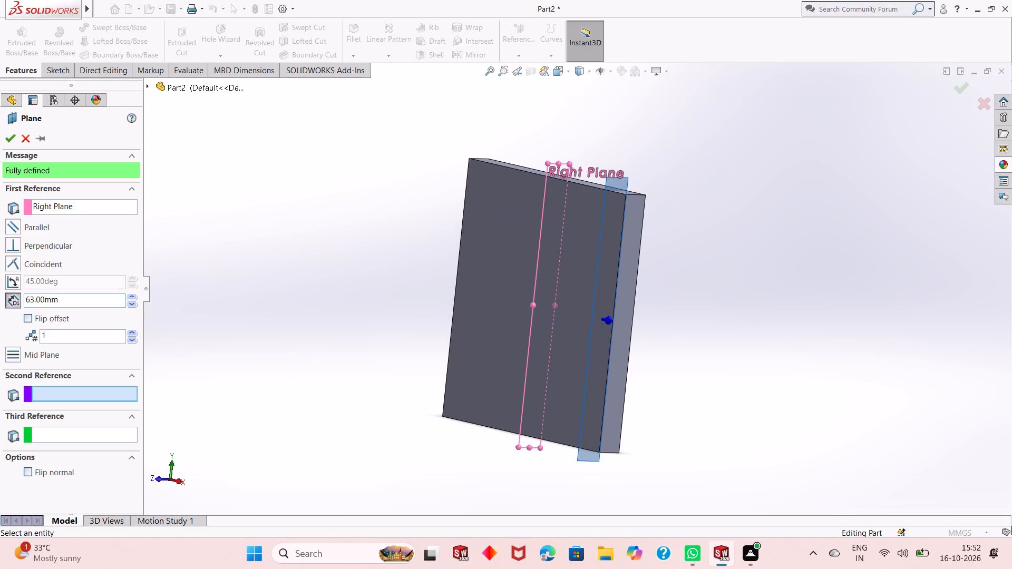
pyautogui.doubleClick(61, 302)
pyautogui.press('0')
pyautogui.press('Return')
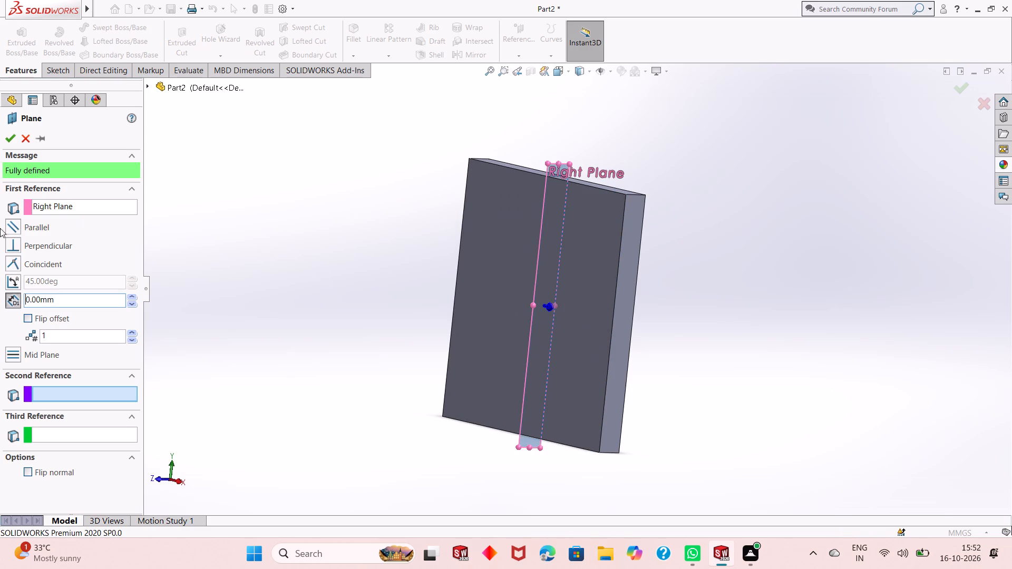
pyautogui.click(13, 137)
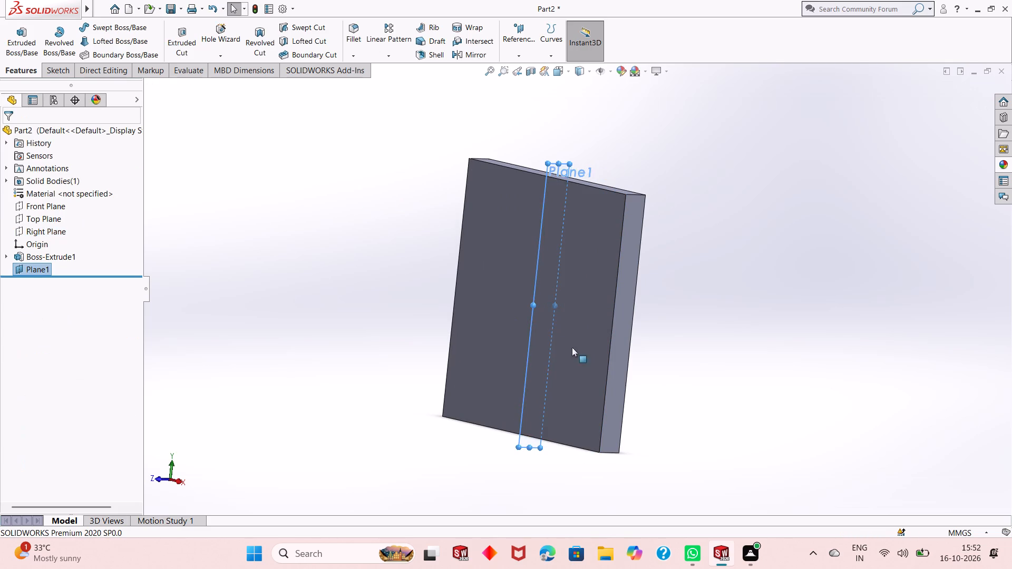
# Stretch the new reference plane's display boundary outward well past the back face of the plate.
pyautogui.scroll(2, 572, 343)
pyautogui.moveTo(663, 320); pyautogui.dragTo(614, 316, button='middle')
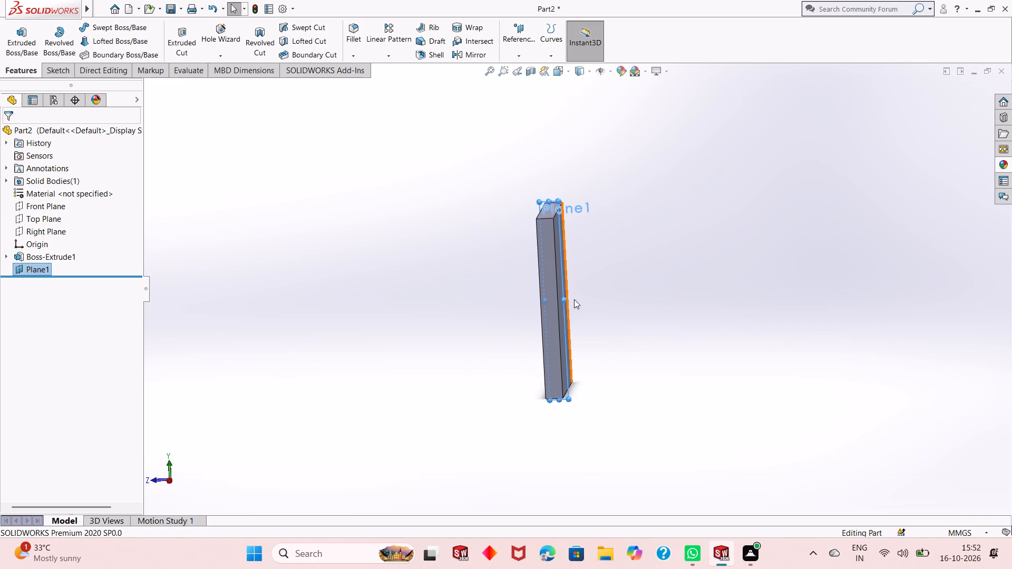
pyautogui.moveTo(563, 299); pyautogui.dragTo(565, 299)
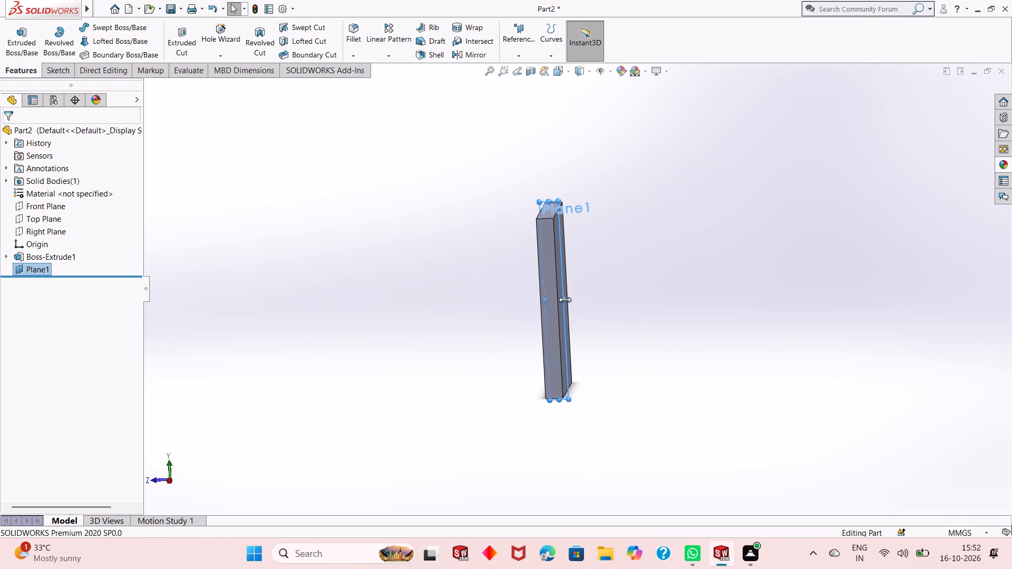
pyautogui.moveTo(565, 299); pyautogui.dragTo(629, 300)
pyautogui.click(704, 296)
# On the new plane, sketch a three-point arc bulging backward between the plate's top and bottom back corners, radius about 84.66 mm.
pyautogui.rightClick(596, 286)
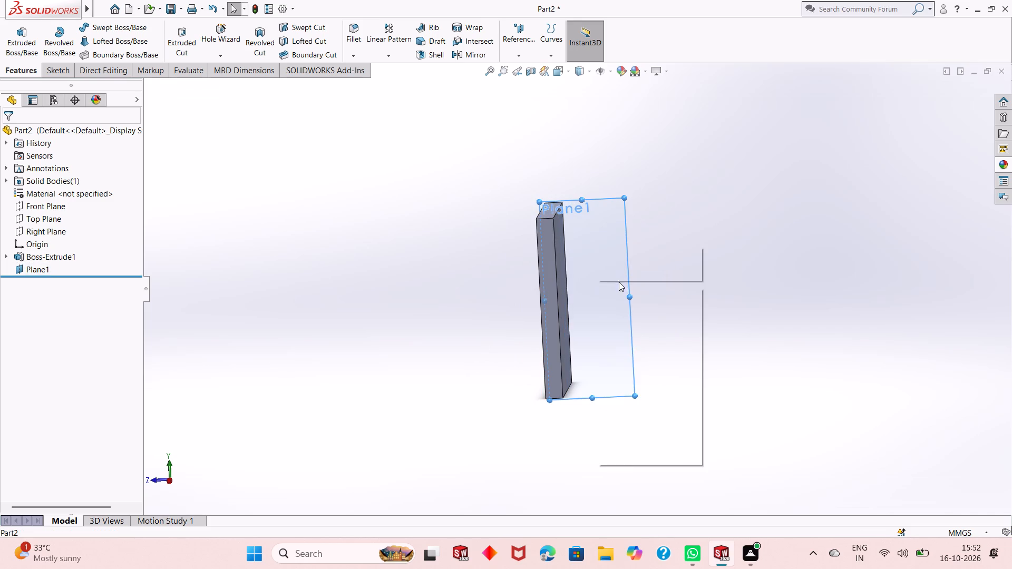
pyautogui.click(625, 273)
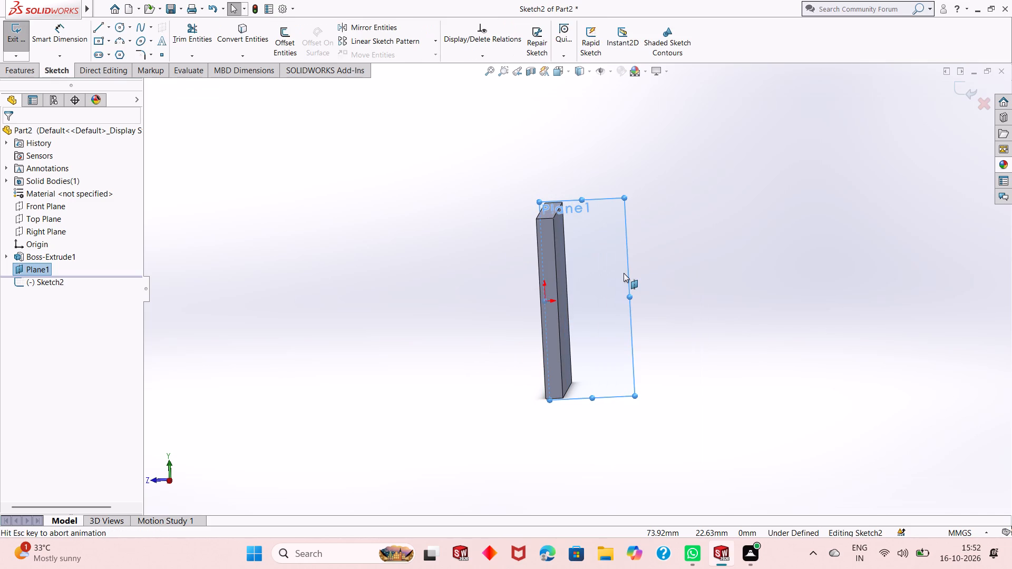
pyautogui.hotkey('ctrl', '8')
pyautogui.scroll(2, 544, 296)
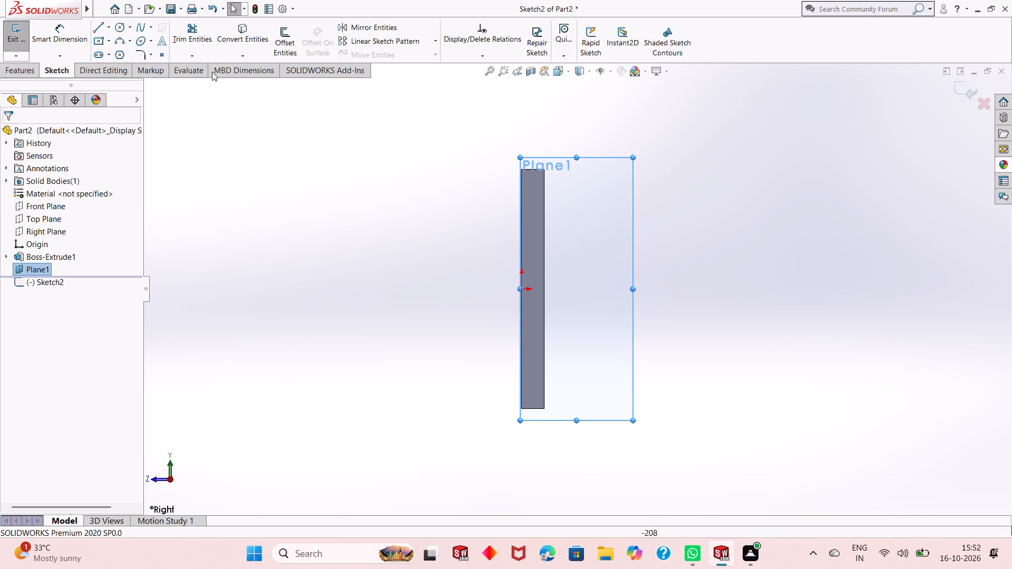
pyautogui.click(124, 39)
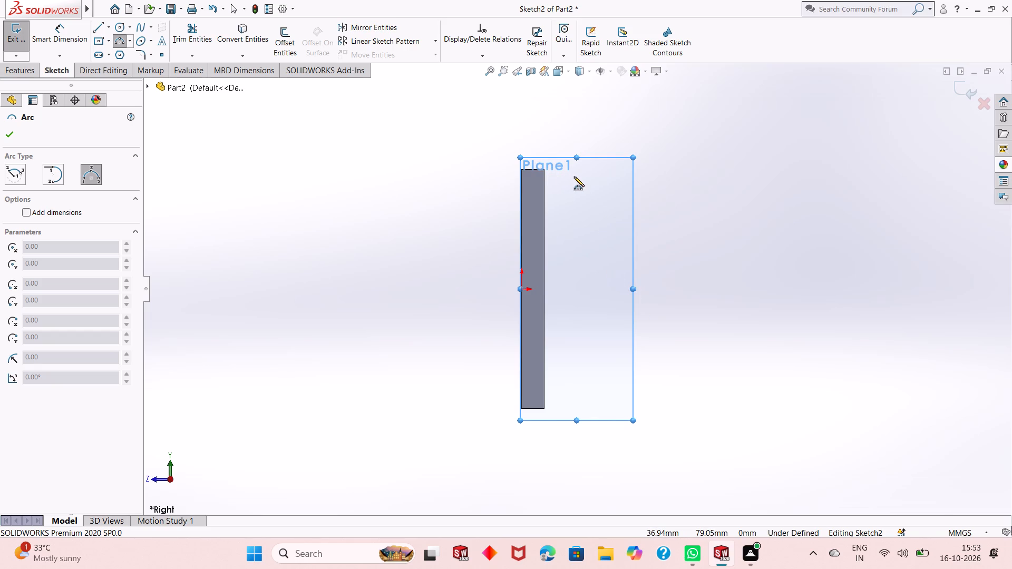
pyautogui.click(545, 170)
pyautogui.click(546, 409)
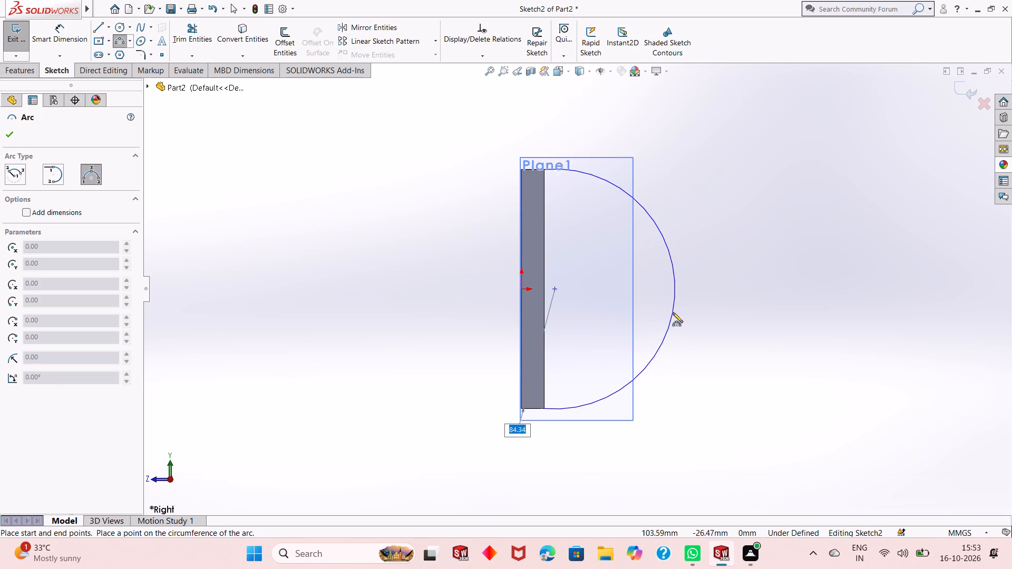
pyautogui.click(670, 241)
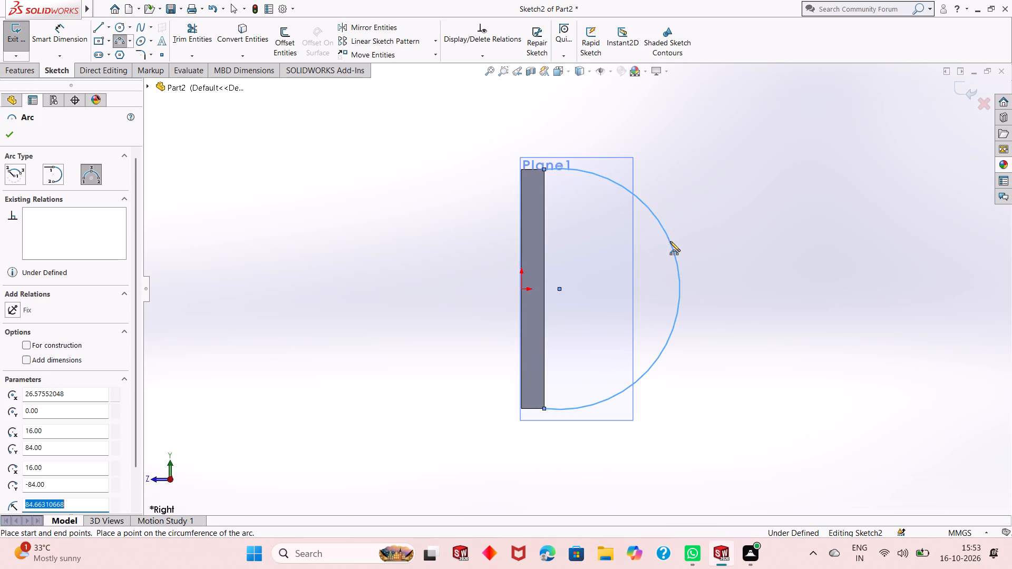
pyautogui.rightClick(261, 249)
pyautogui.click(265, 253)
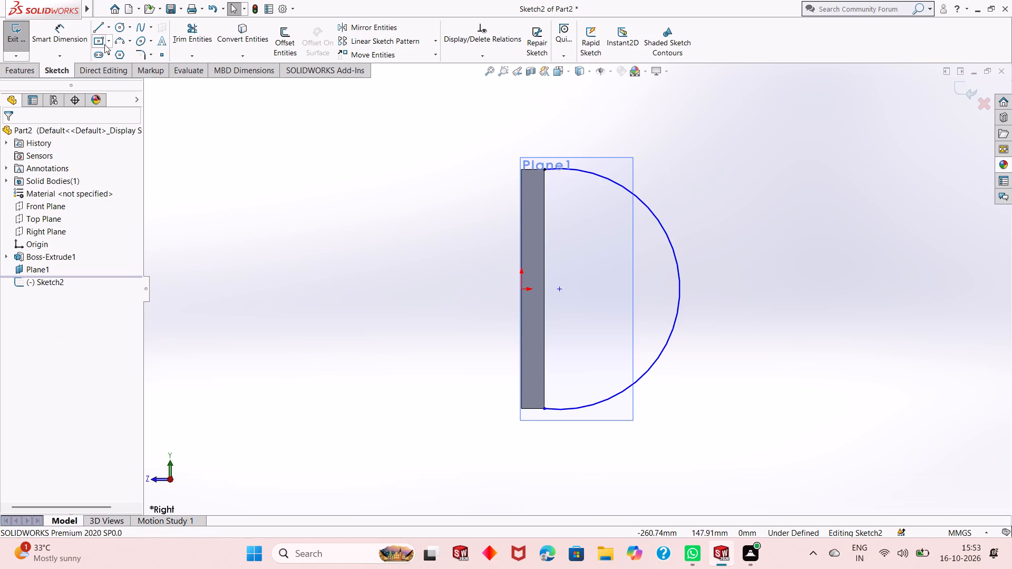
# Add a radius dimension to the arc with Smart Dimension.
pyautogui.click(61, 32)
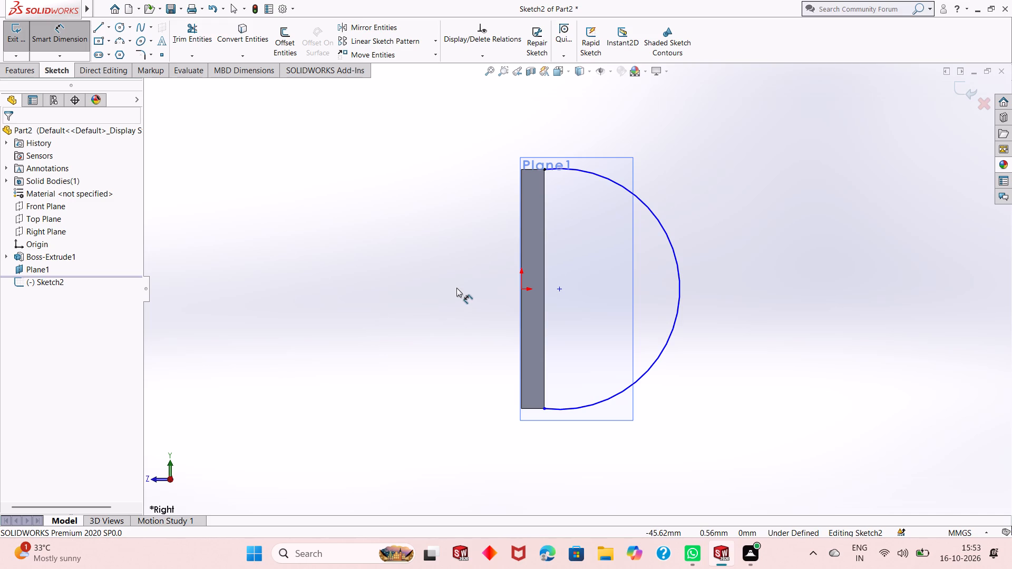
pyautogui.click(669, 333)
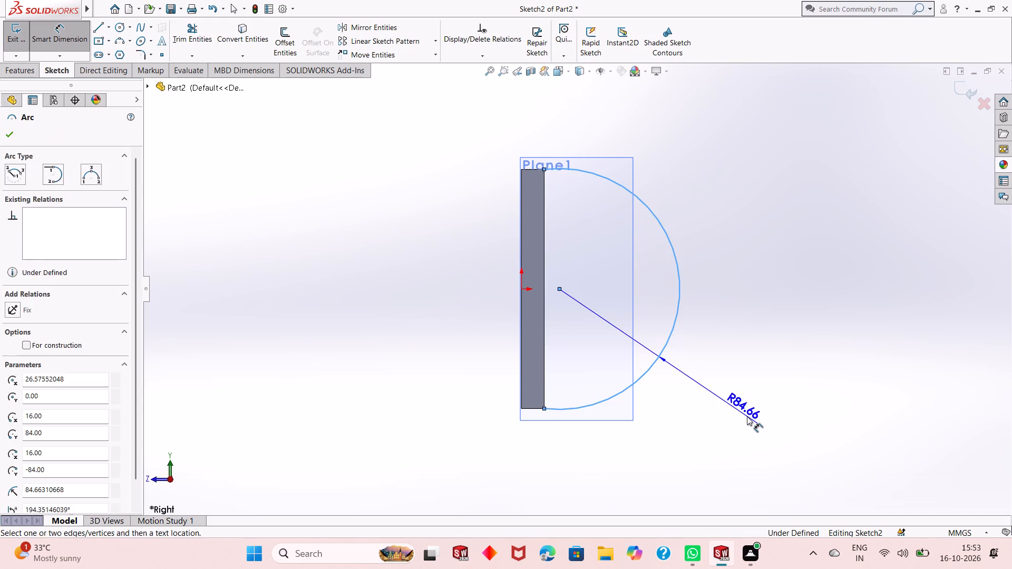
pyautogui.click(750, 418)
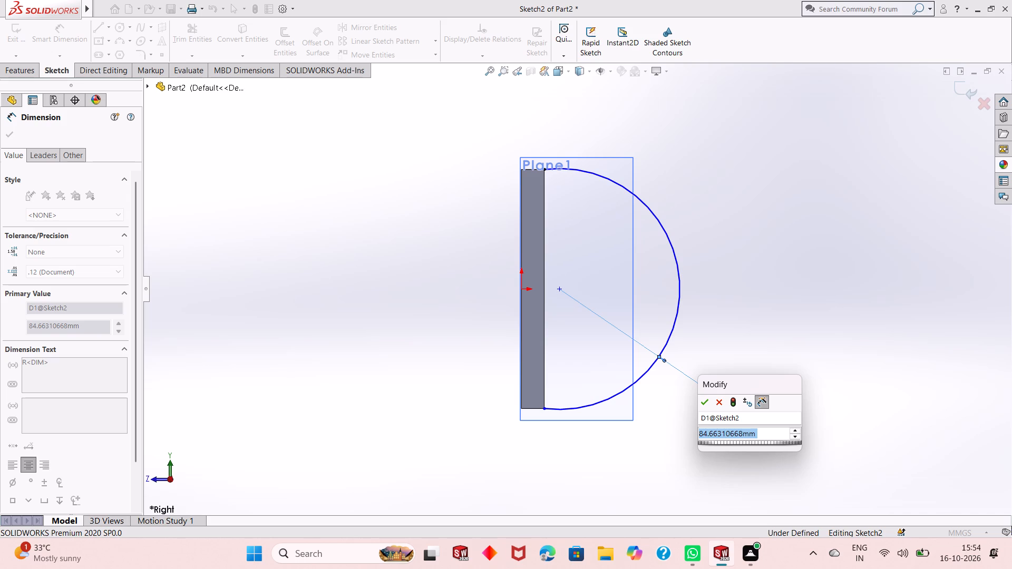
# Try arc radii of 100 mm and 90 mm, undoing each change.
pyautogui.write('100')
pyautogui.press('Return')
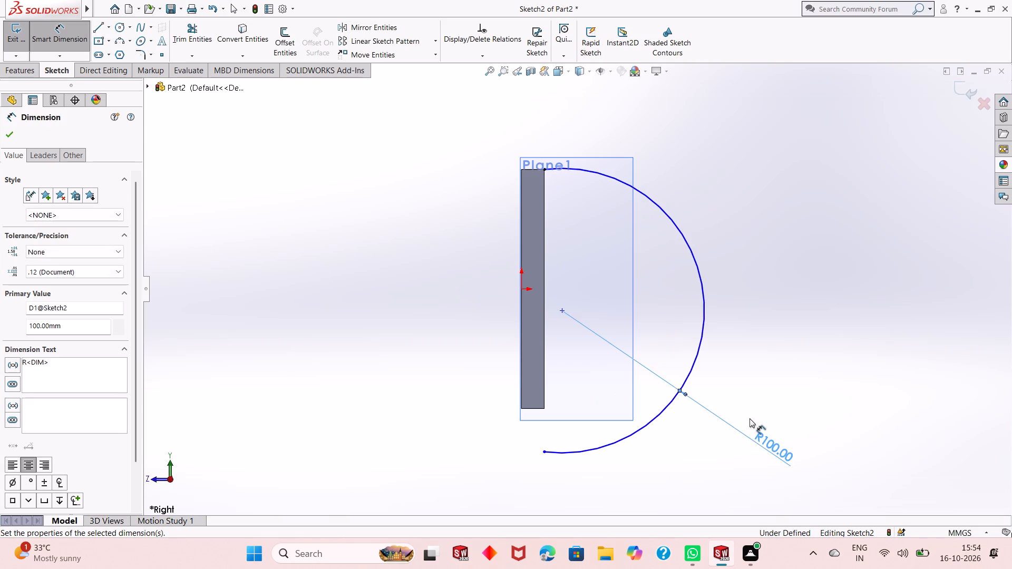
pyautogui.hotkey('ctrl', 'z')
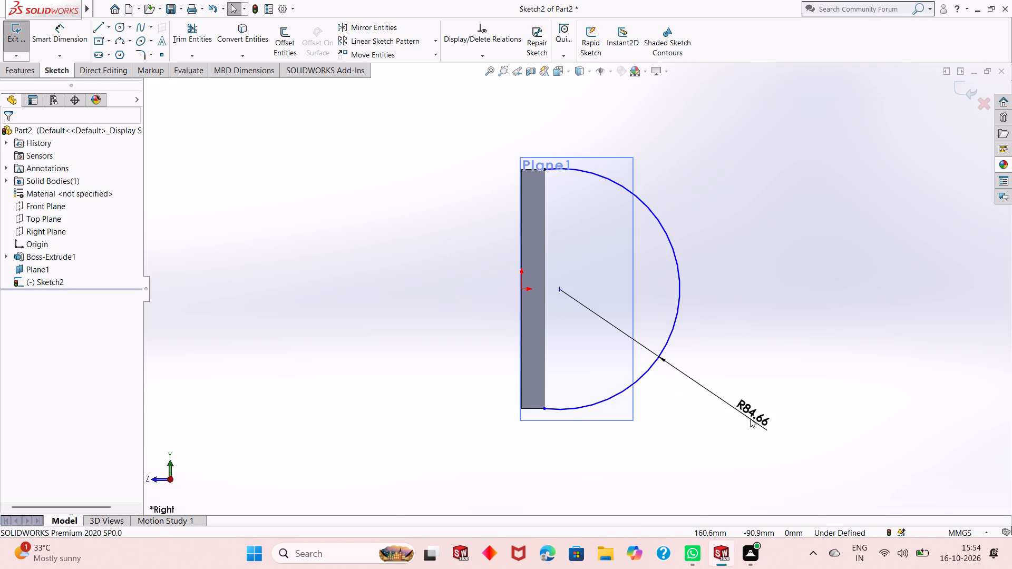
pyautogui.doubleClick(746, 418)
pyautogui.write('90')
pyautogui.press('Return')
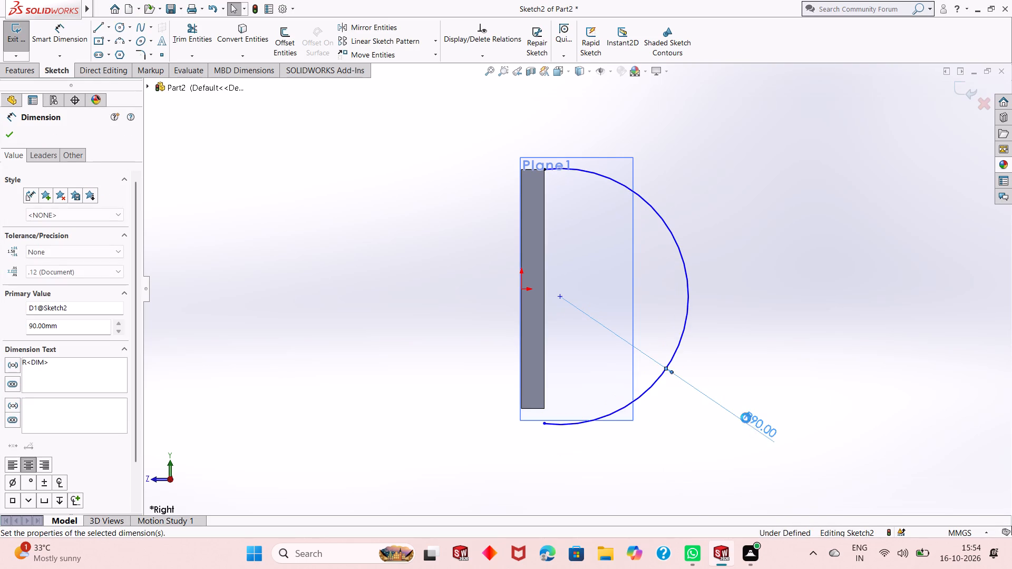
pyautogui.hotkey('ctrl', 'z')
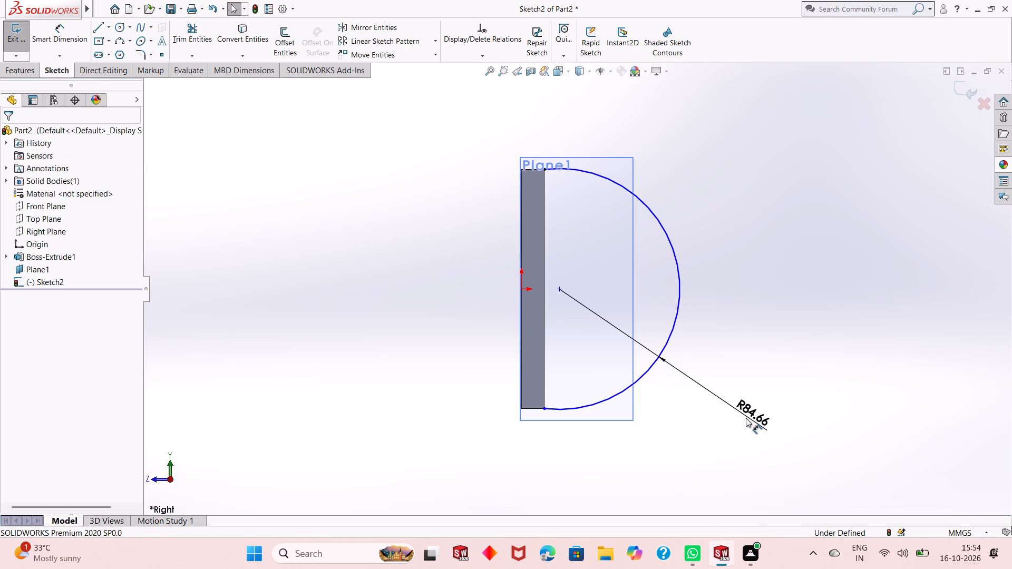
# Add a Fix relation to the arc's lower endpoint at the plate's bottom back corner.
pyautogui.press('Escape')
pyautogui.press('Escape')
pyautogui.press('Escape')
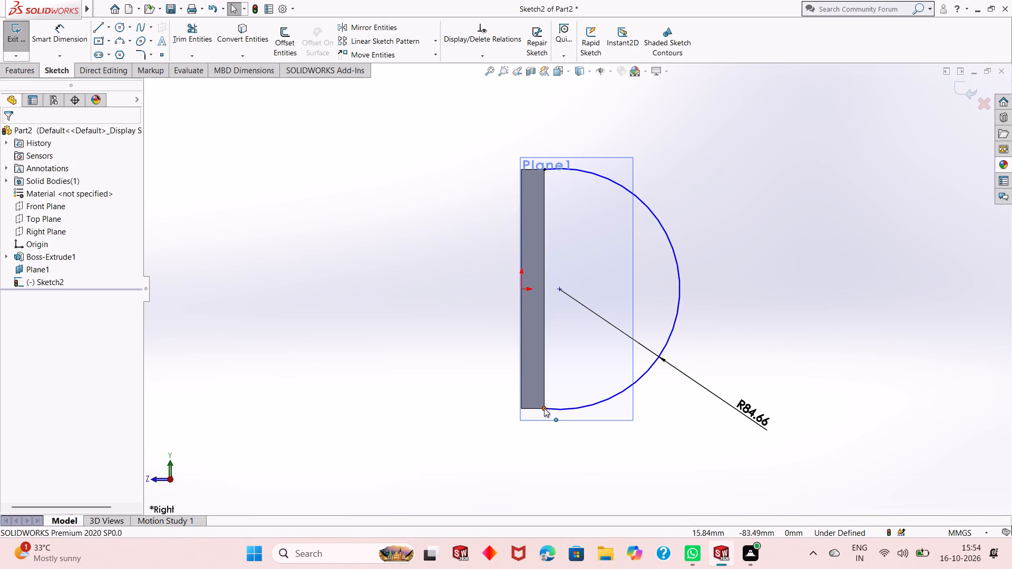
pyautogui.click(544, 408)
pyautogui.click(575, 359)
pyautogui.press('Escape')
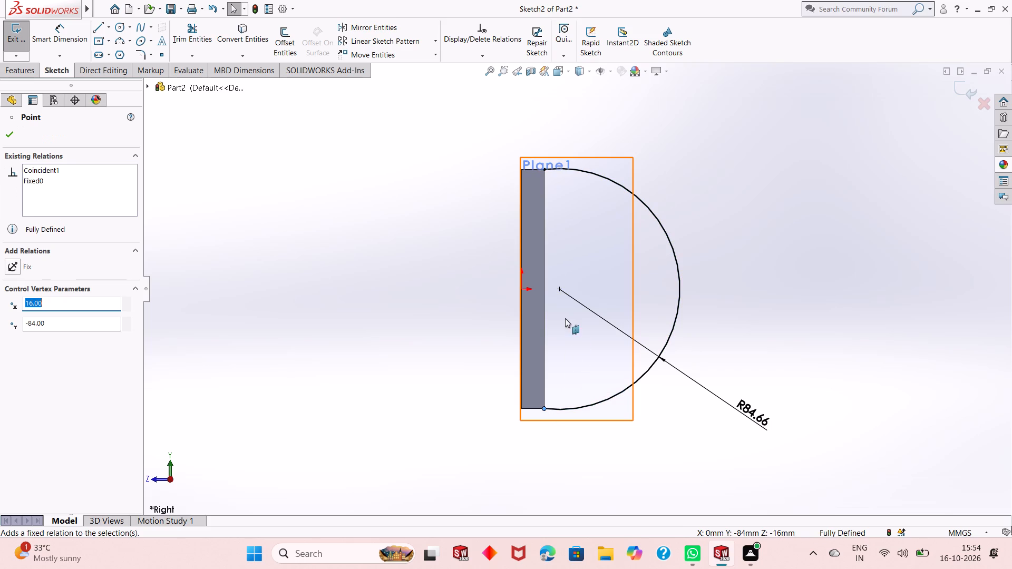
pyautogui.press('Escape')
pyautogui.press('Escape')
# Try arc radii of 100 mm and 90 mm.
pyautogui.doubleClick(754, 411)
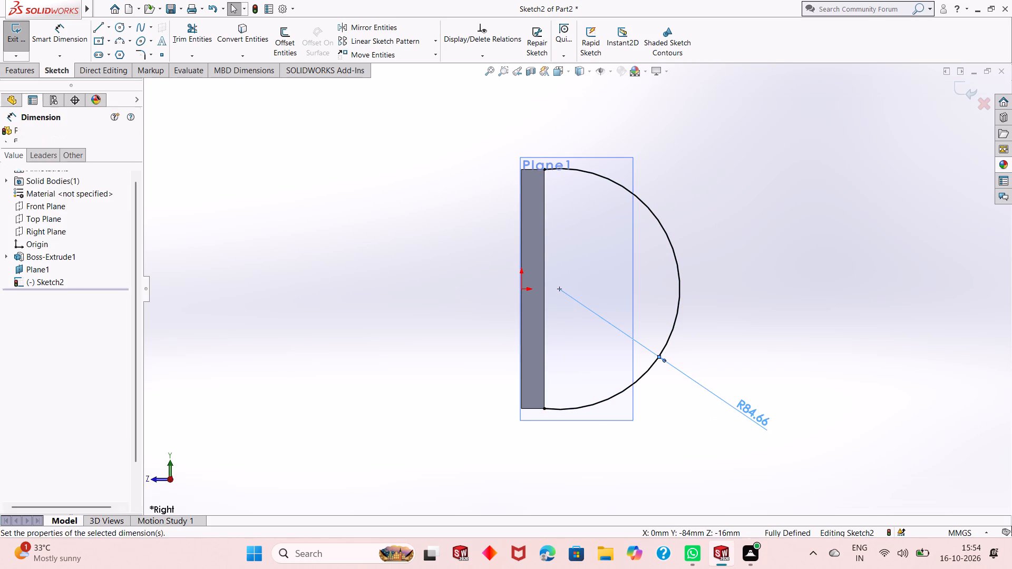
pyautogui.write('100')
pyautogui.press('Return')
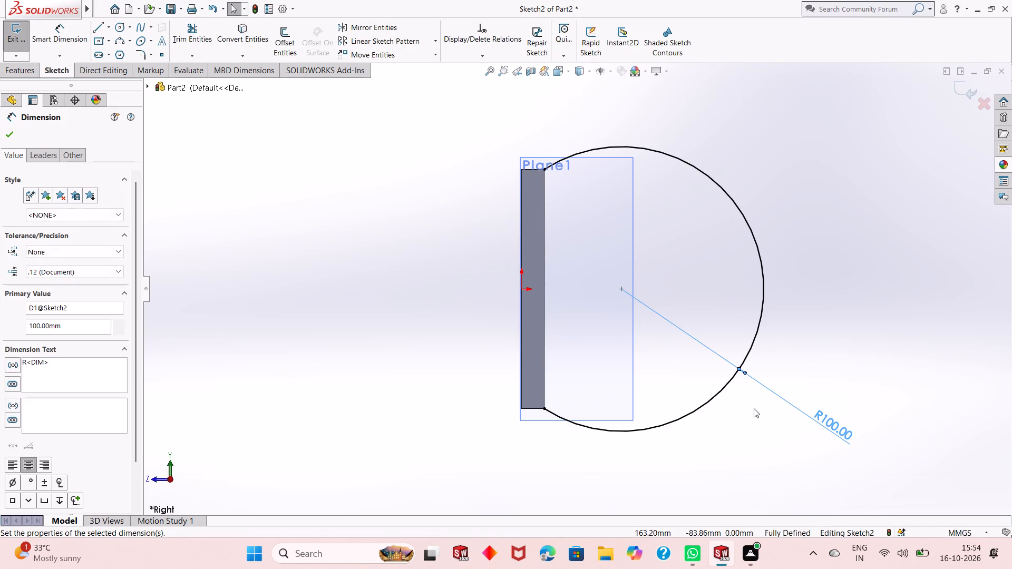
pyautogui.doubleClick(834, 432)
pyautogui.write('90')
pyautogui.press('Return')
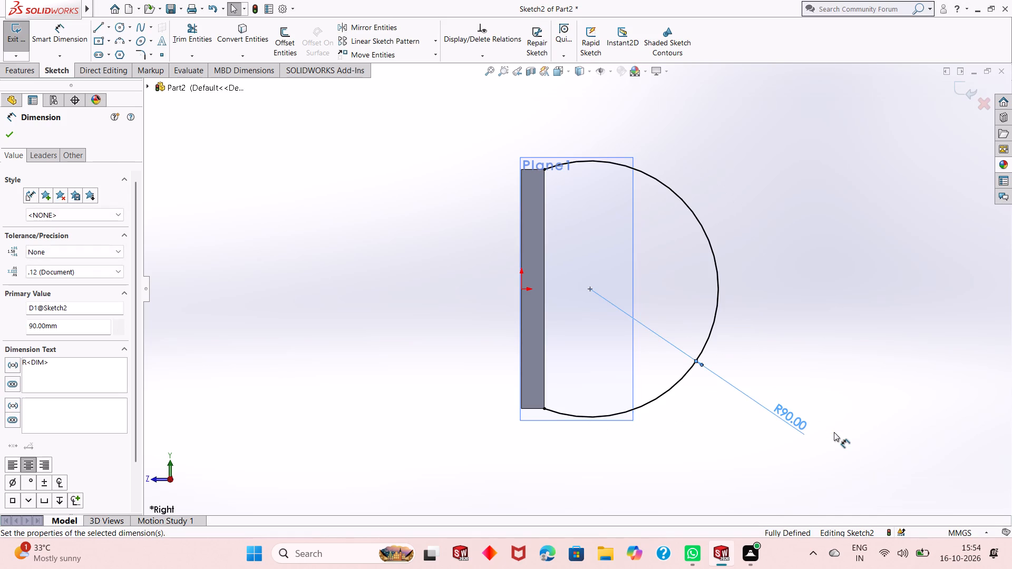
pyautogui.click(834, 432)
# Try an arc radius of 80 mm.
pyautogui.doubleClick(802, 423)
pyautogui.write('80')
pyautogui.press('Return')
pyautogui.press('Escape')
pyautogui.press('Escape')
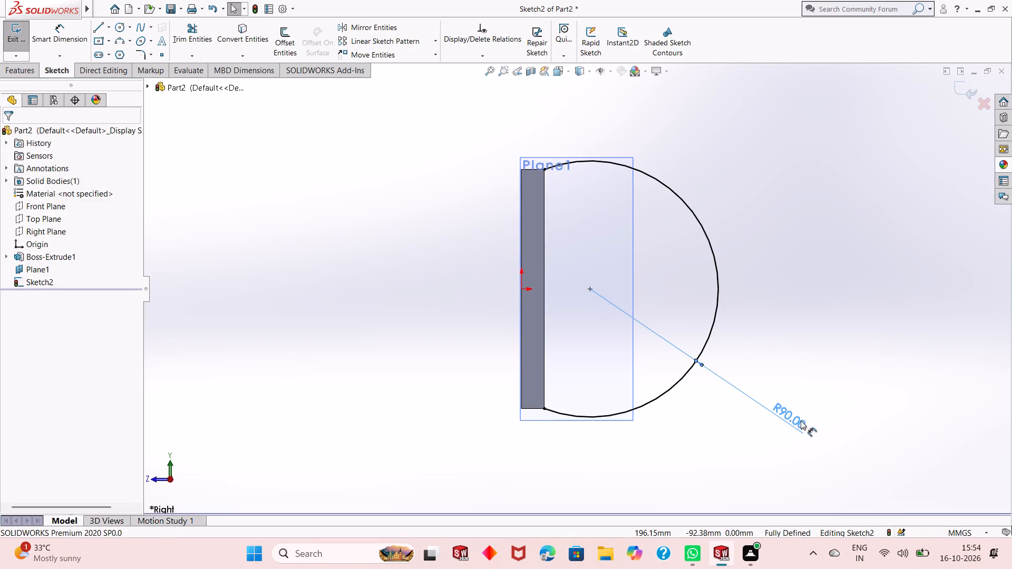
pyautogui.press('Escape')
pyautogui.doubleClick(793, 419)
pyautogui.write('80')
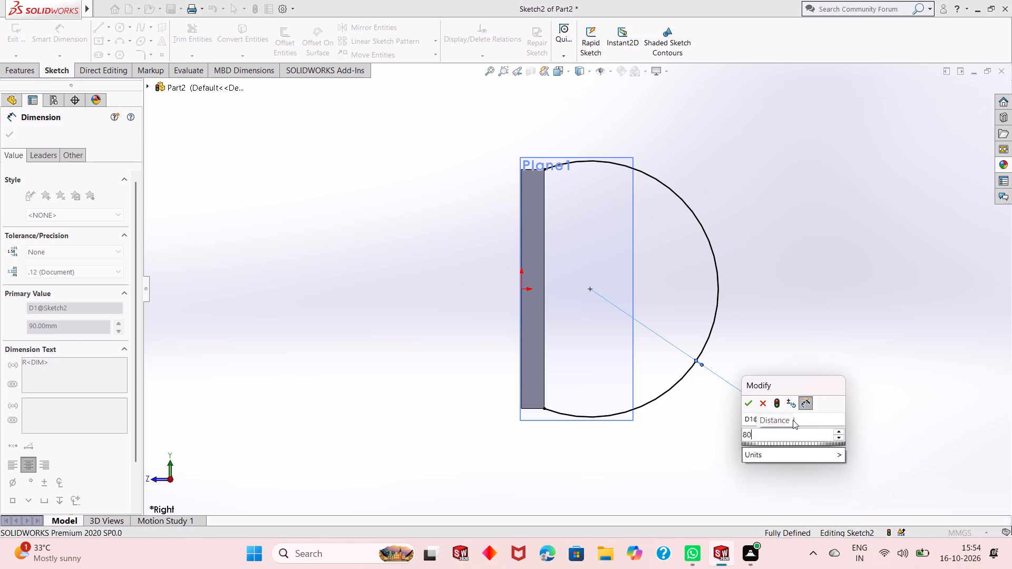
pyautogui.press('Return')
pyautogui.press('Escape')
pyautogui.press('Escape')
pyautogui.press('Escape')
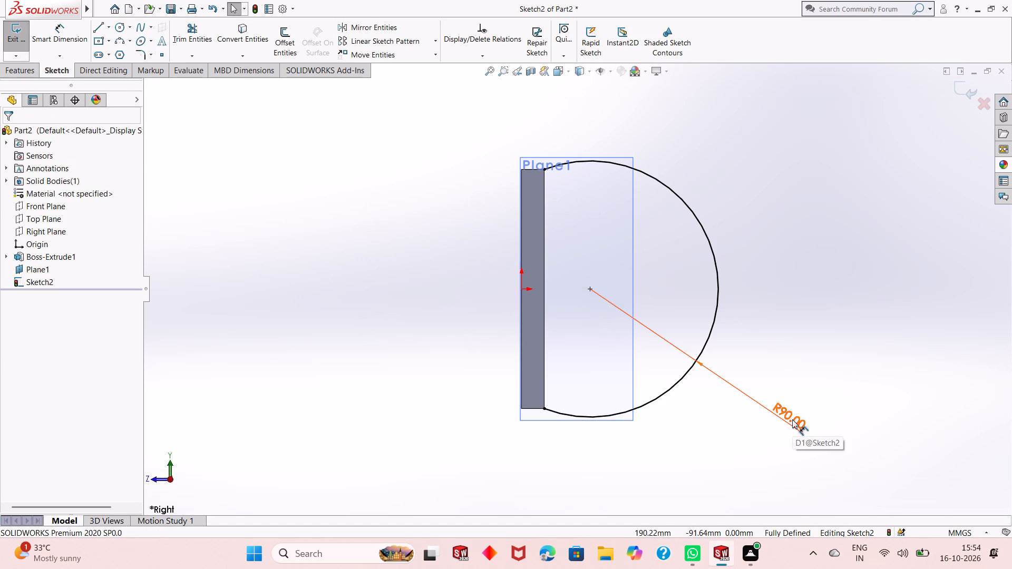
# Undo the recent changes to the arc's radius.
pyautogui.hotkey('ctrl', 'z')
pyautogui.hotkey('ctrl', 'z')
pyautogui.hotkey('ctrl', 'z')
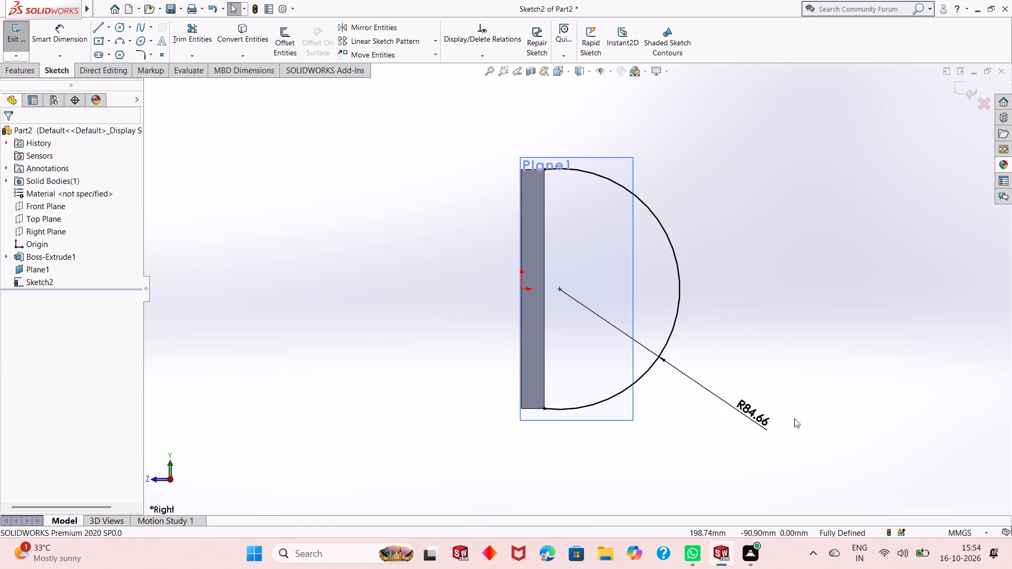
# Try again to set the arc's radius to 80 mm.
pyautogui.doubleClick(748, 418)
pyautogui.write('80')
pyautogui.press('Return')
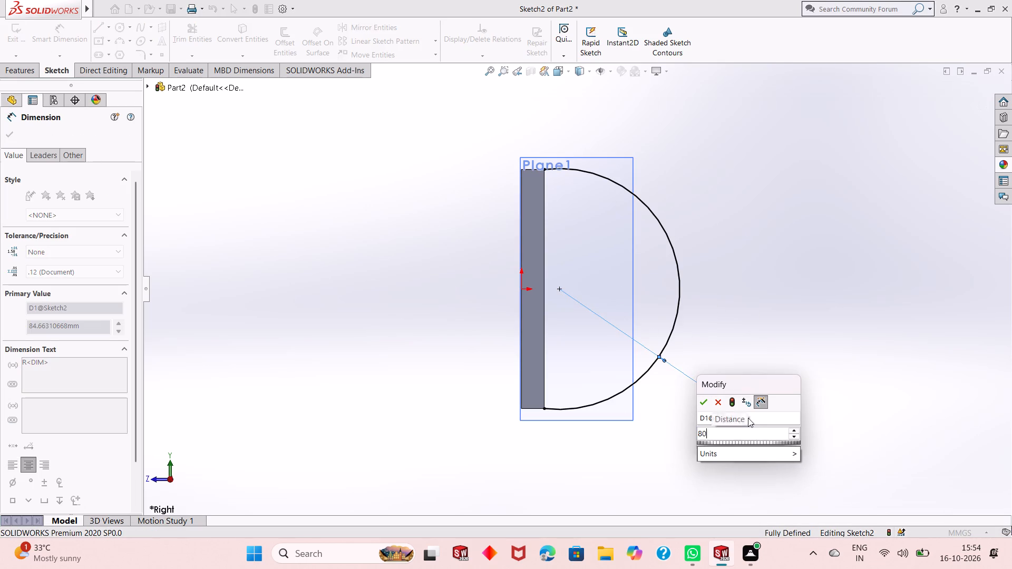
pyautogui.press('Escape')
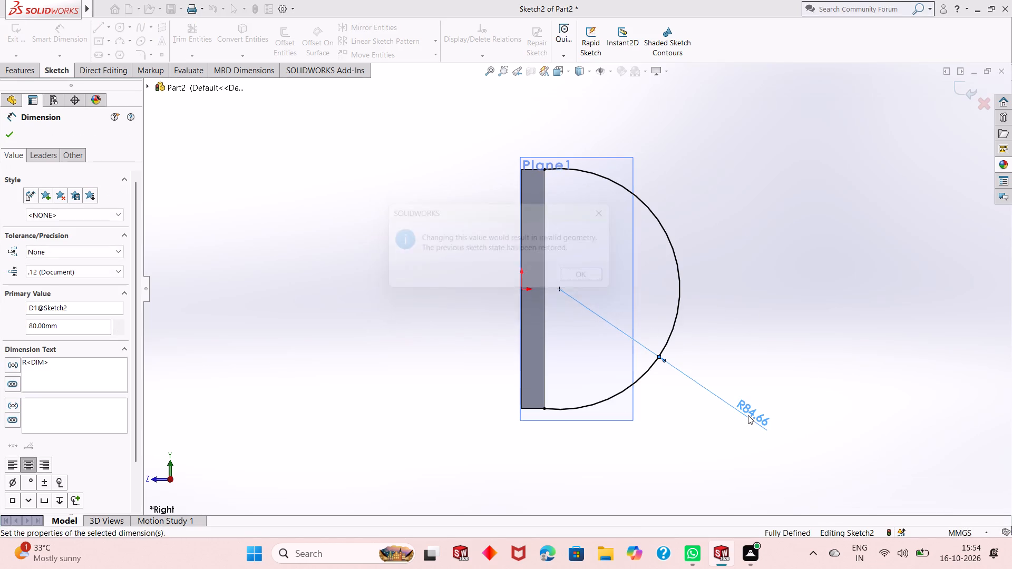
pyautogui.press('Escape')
# Set the arc's radius to 85 mm.
pyautogui.doubleClick(748, 415)
pyautogui.write('85')
pyautogui.press('Return')
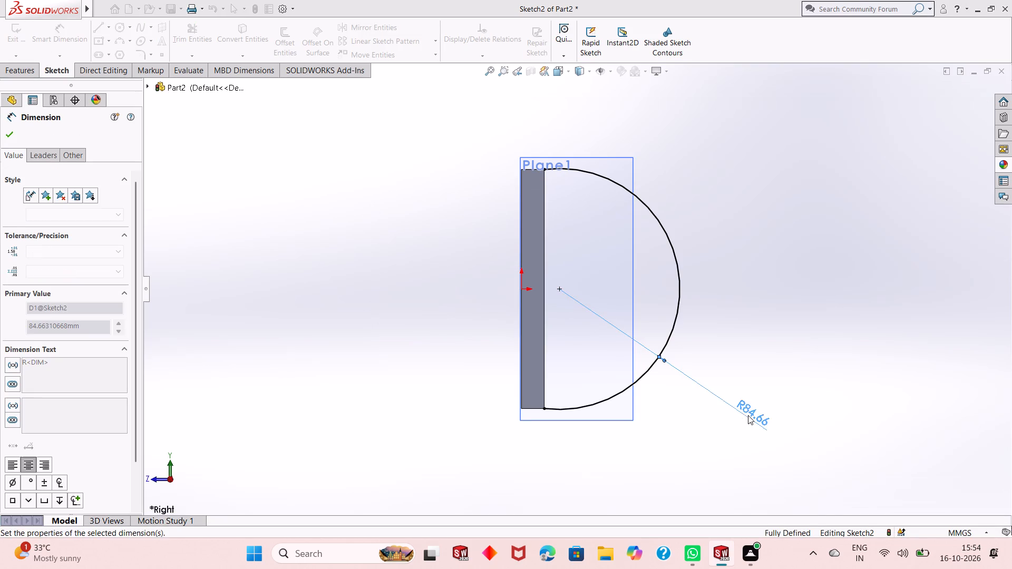
pyautogui.press('Escape')
pyautogui.press('Escape')
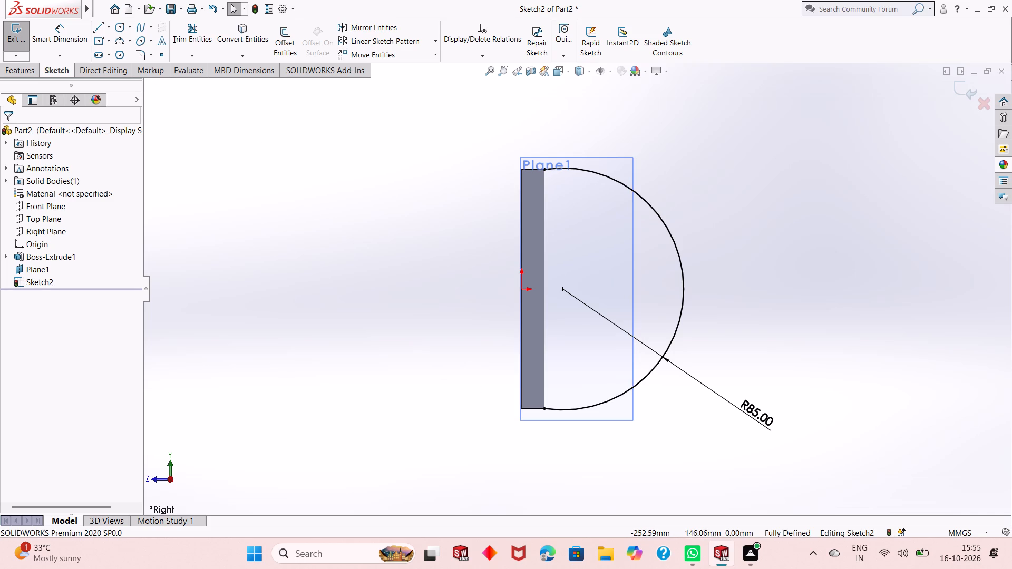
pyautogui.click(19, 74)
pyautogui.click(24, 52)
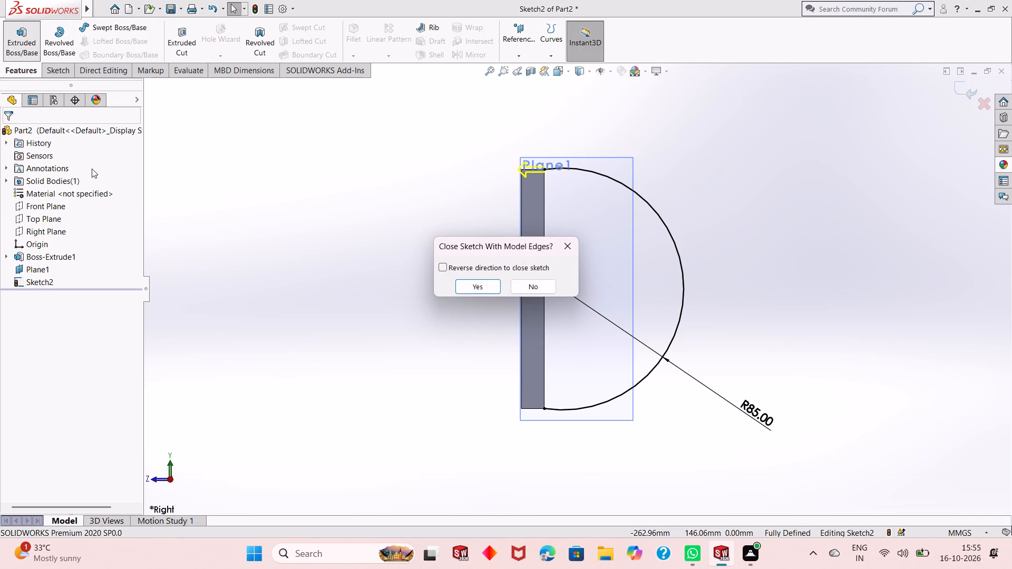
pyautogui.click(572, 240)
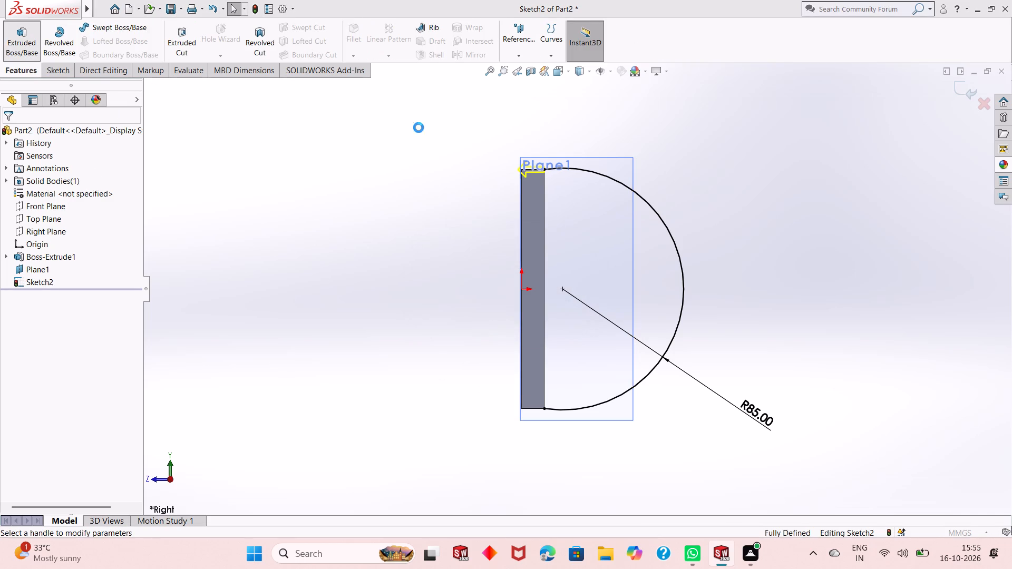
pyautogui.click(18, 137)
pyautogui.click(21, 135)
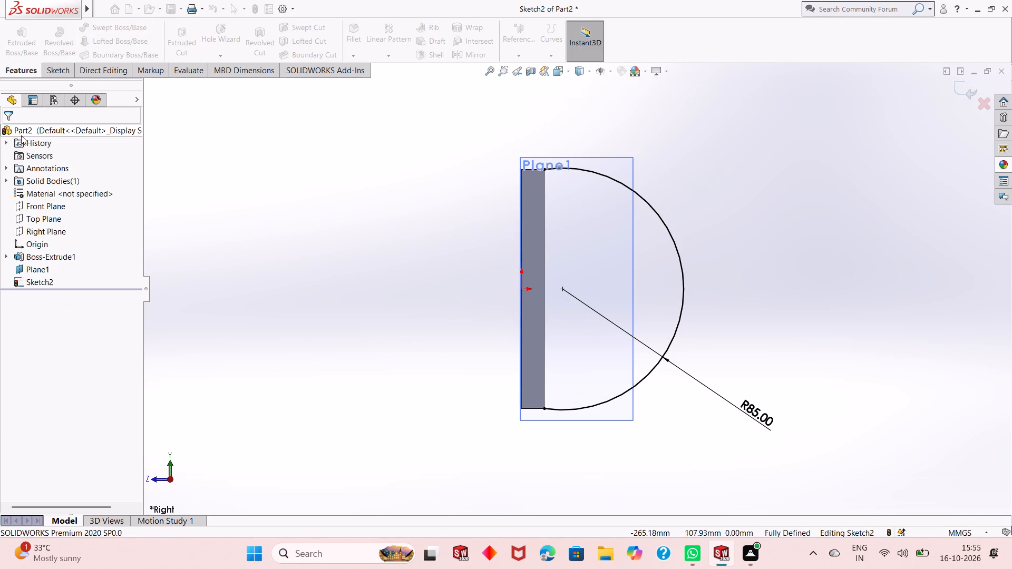
# Close the arc profile with a 168 mm vertical line along the plate's back face, joining the arc's two endpoints.
pyautogui.click(62, 65)
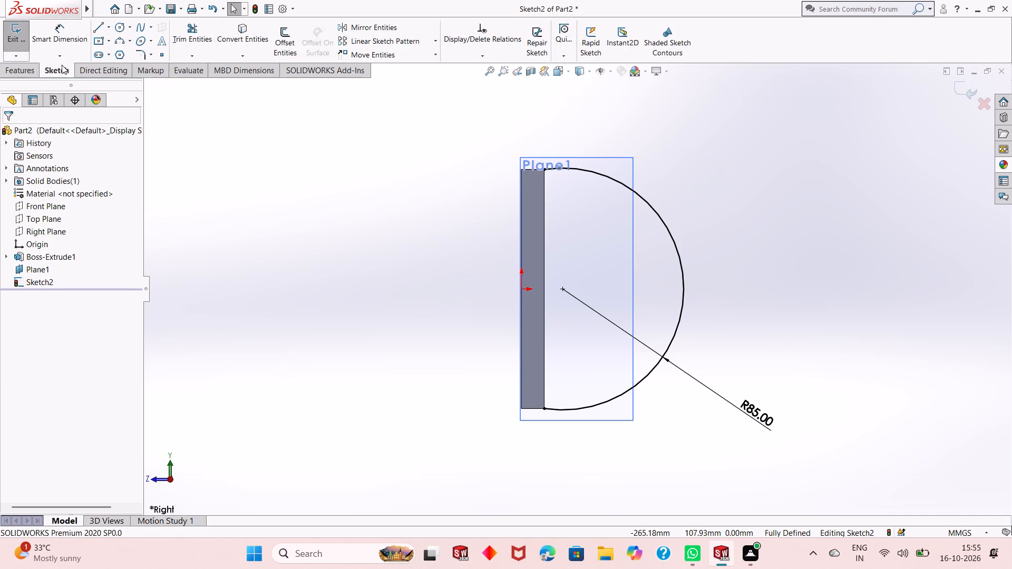
pyautogui.click(100, 26)
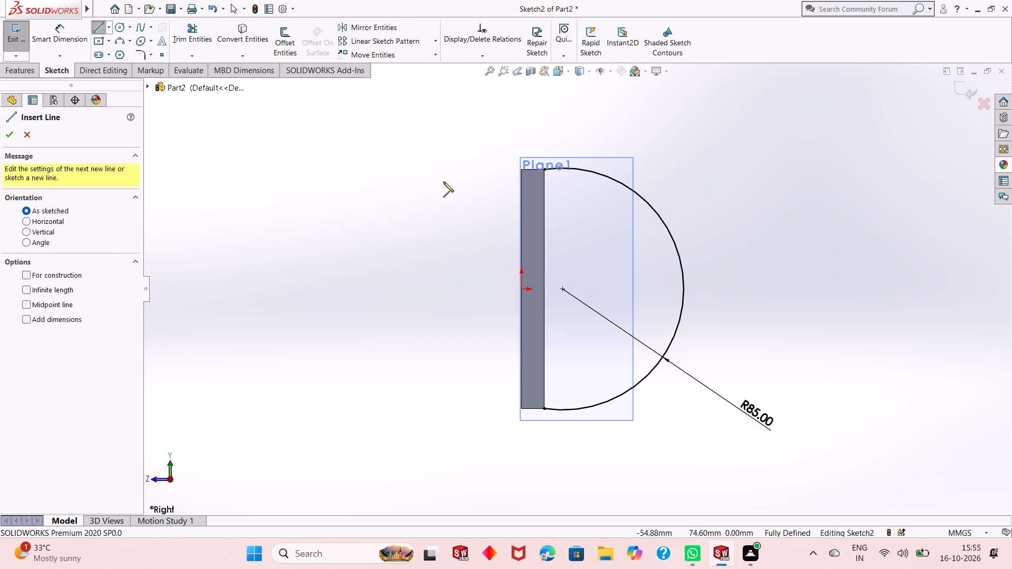
pyautogui.click(547, 170)
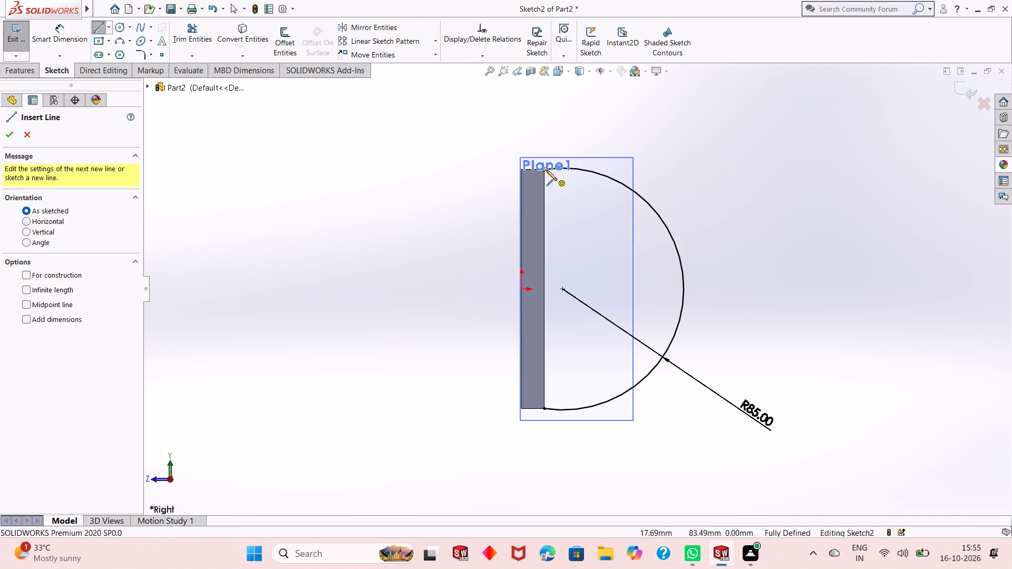
pyautogui.click(544, 410)
pyautogui.rightClick(422, 364)
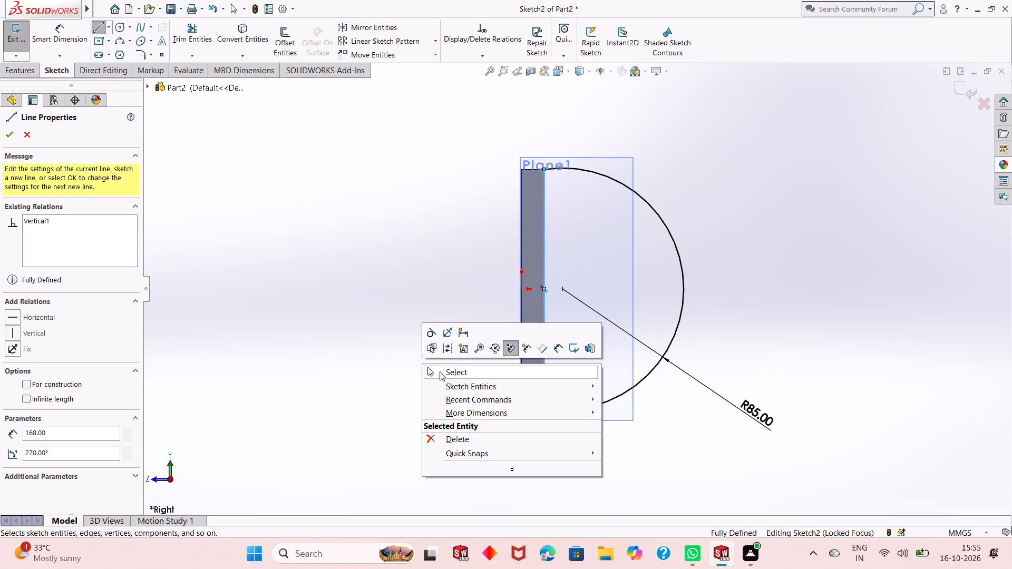
pyautogui.click(440, 371)
# Extrude the closed arc profile as a boss with the Mid Plane end condition and a 112 mm depth, merged with the plate.
pyautogui.click(21, 71)
pyautogui.click(21, 42)
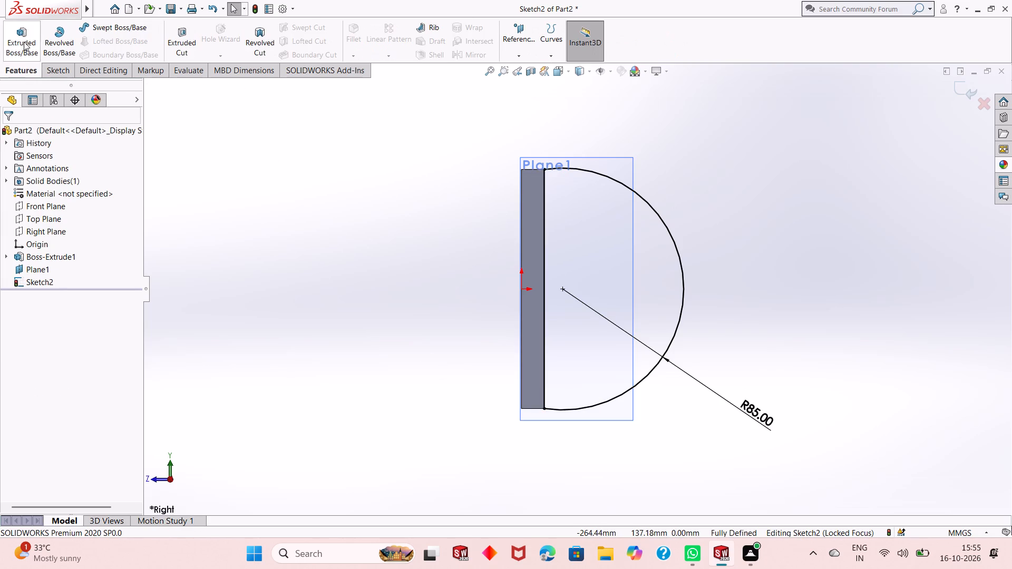
pyautogui.scroll(1, 418, 245)
pyautogui.moveTo(470, 251); pyautogui.dragTo(471, 256, button='middle')
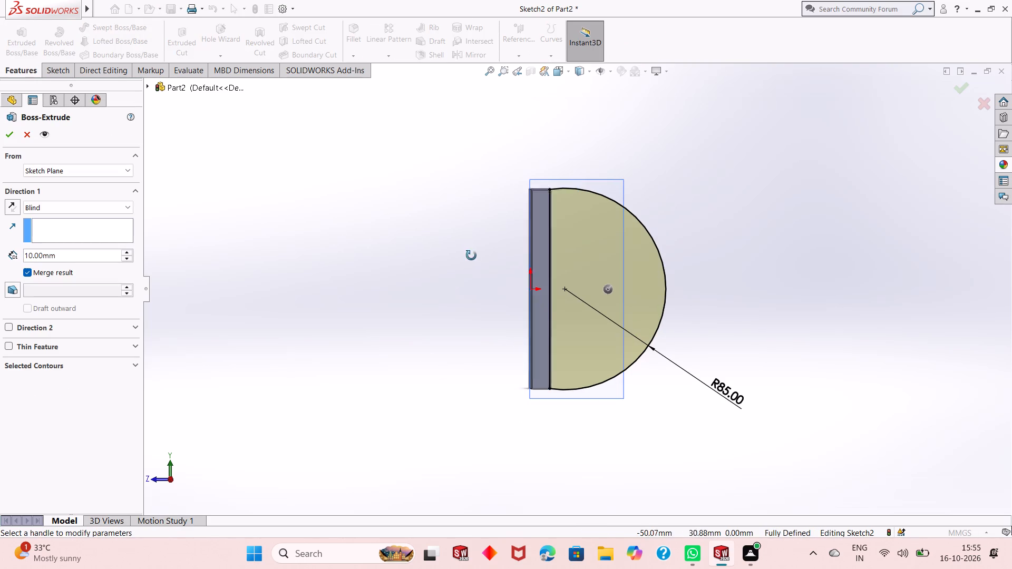
pyautogui.moveTo(471, 256); pyautogui.dragTo(444, 272, button='middle')
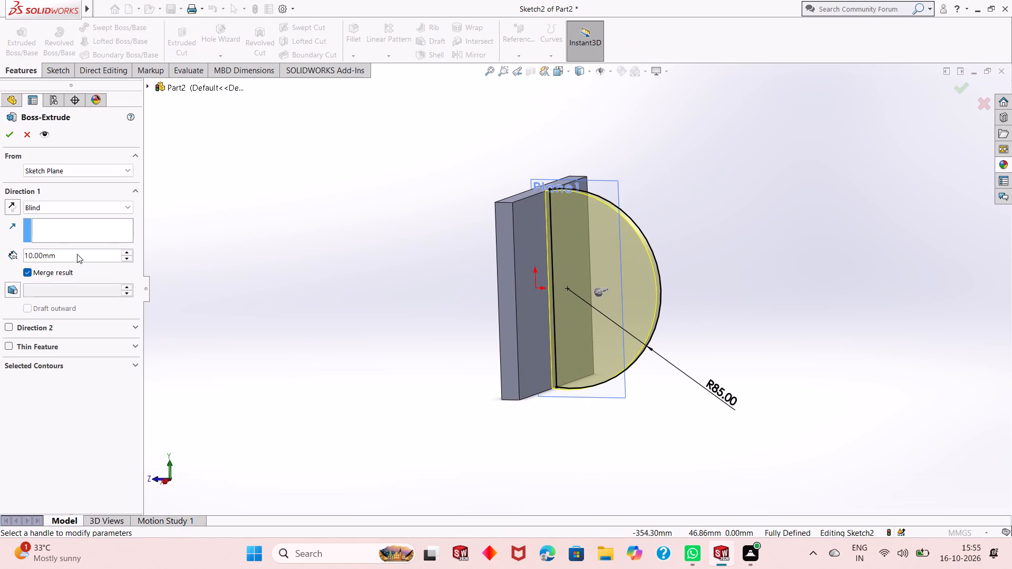
pyautogui.doubleClick(77, 254)
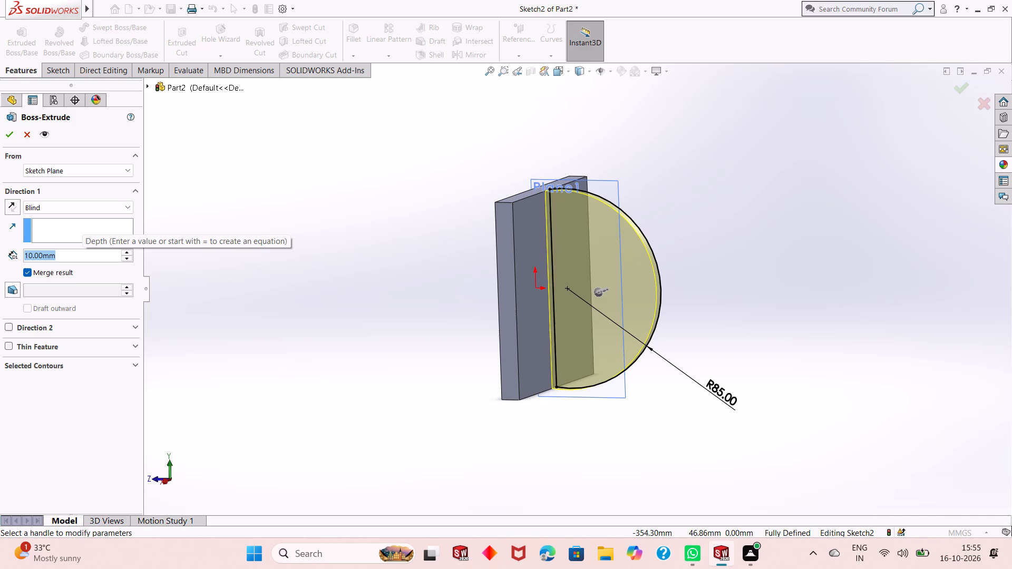
pyautogui.write('112/2')
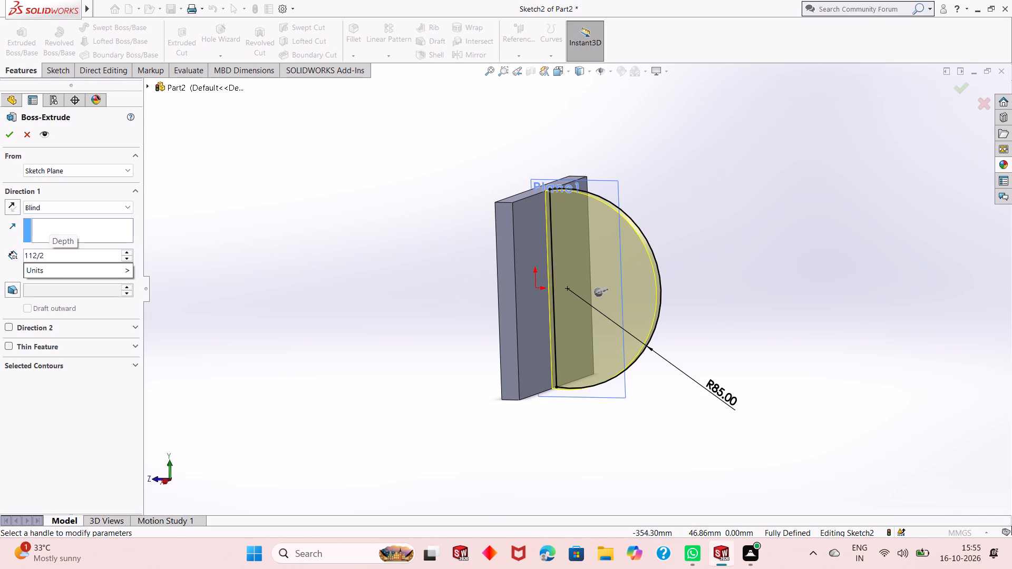
pyautogui.press('Return')
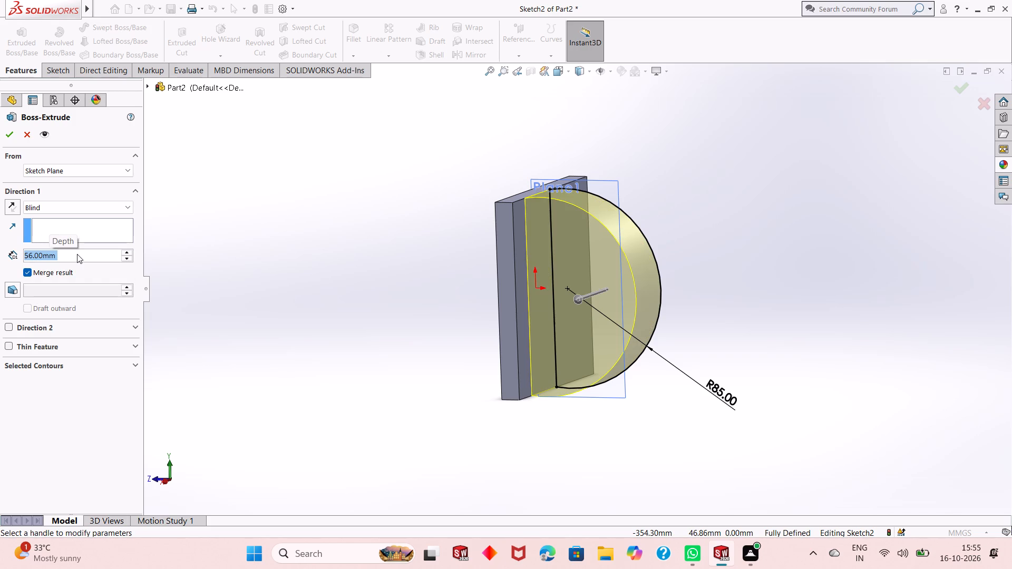
pyautogui.doubleClick(99, 255)
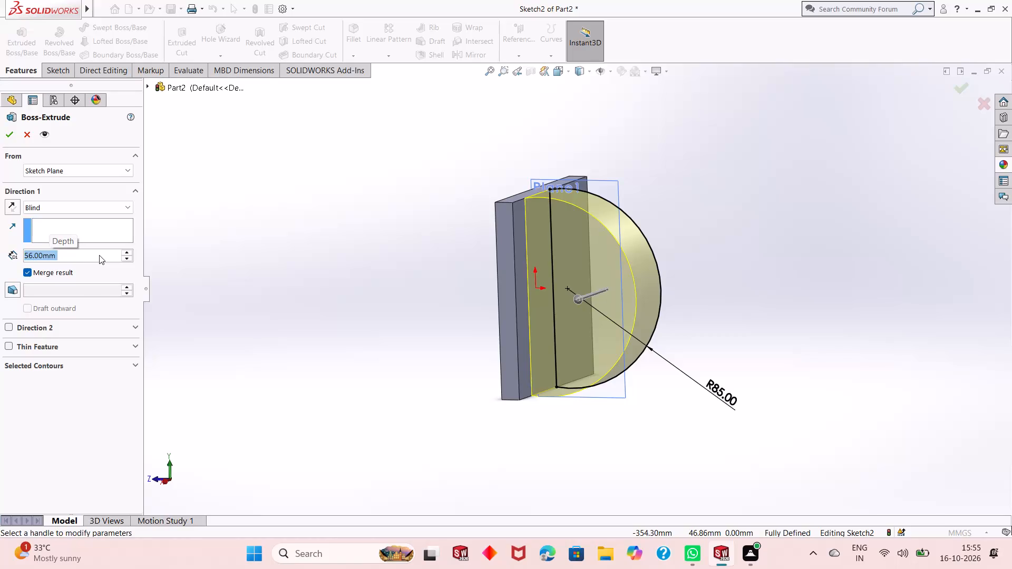
pyautogui.write('112')
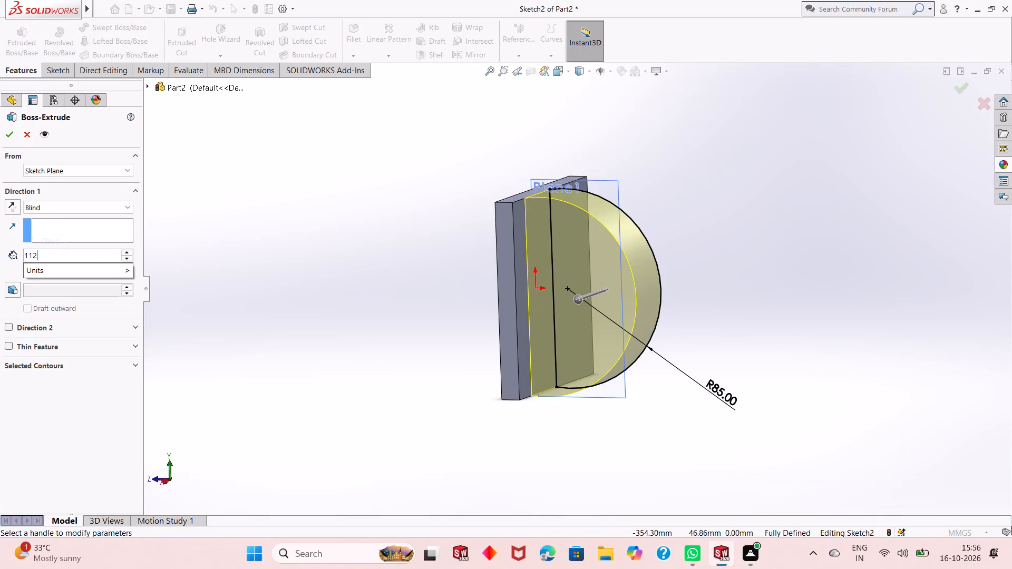
pyautogui.press('Return')
pyautogui.click(98, 214)
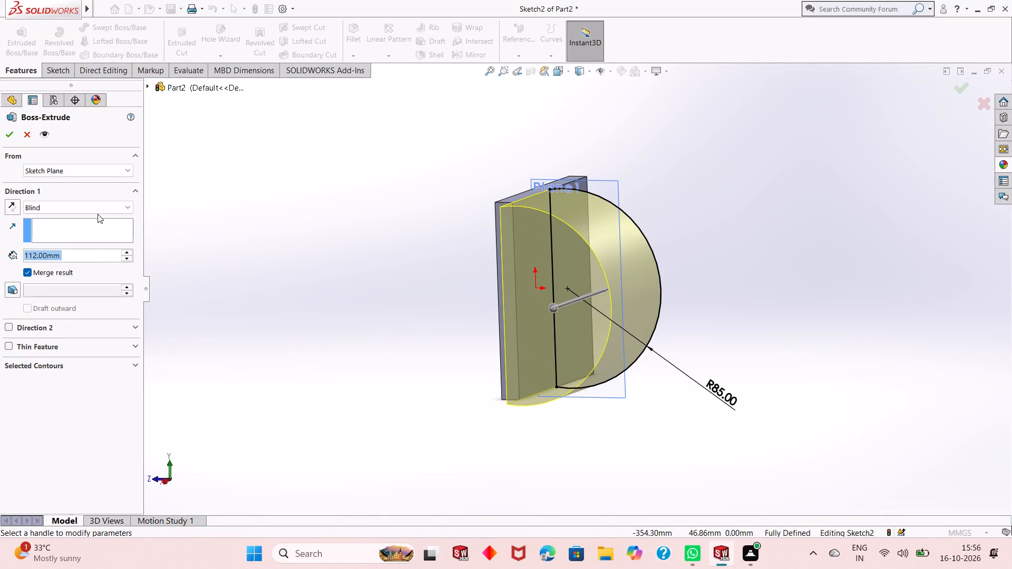
pyautogui.click(99, 210)
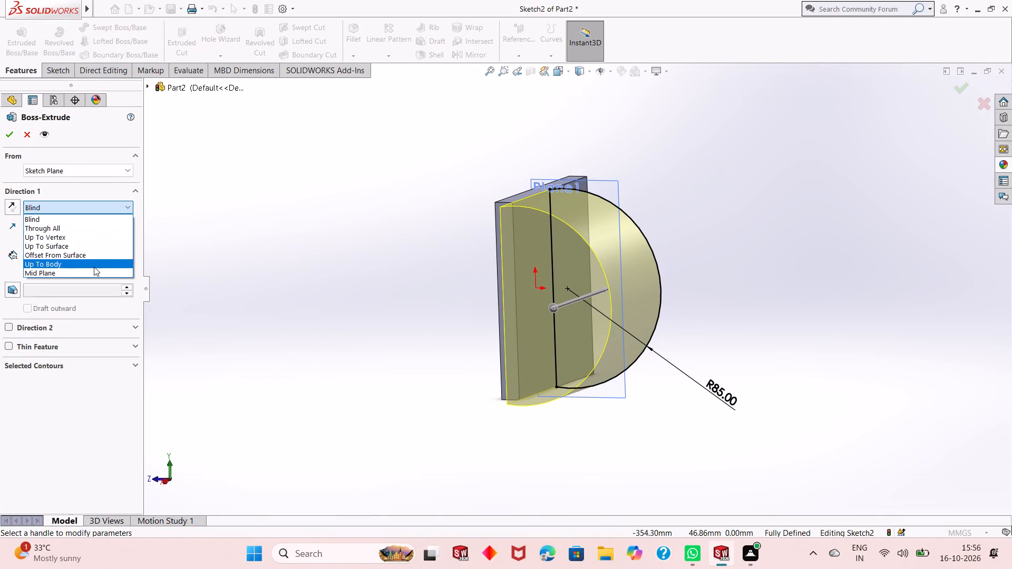
pyautogui.click(94, 269)
pyautogui.moveTo(368, 213); pyautogui.dragTo(281, 235, button='middle')
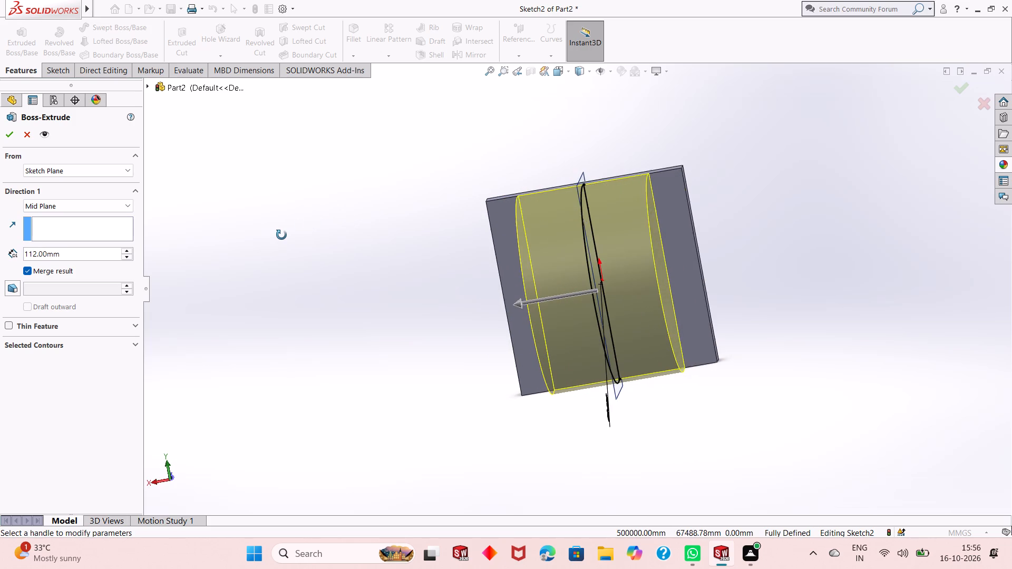
pyautogui.moveTo(281, 235); pyautogui.dragTo(291, 215, button='middle')
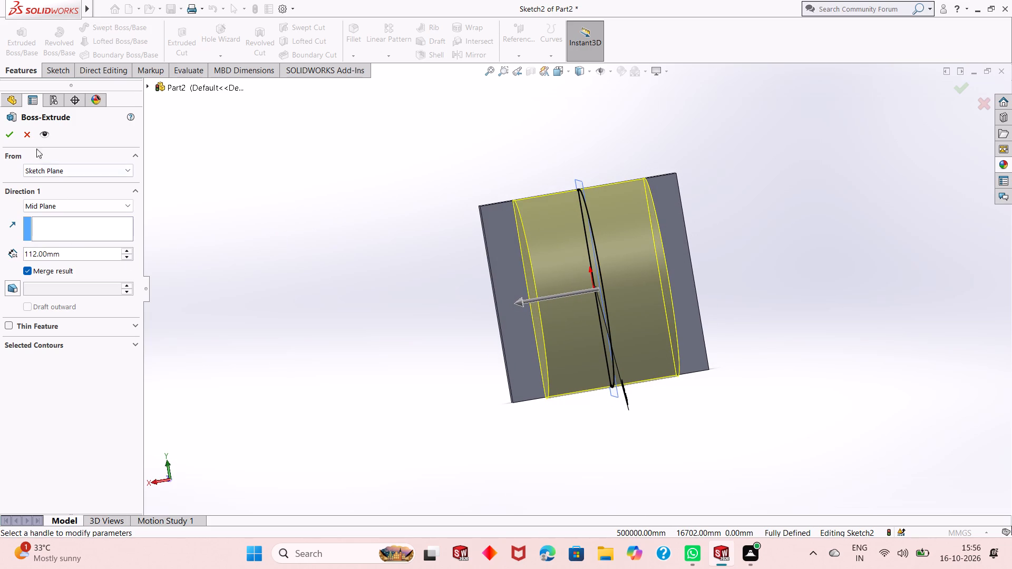
pyautogui.click(13, 140)
# Examine the plate and the new rounded boss from several angles.
pyautogui.moveTo(482, 322); pyautogui.dragTo(498, 341, button='middle')
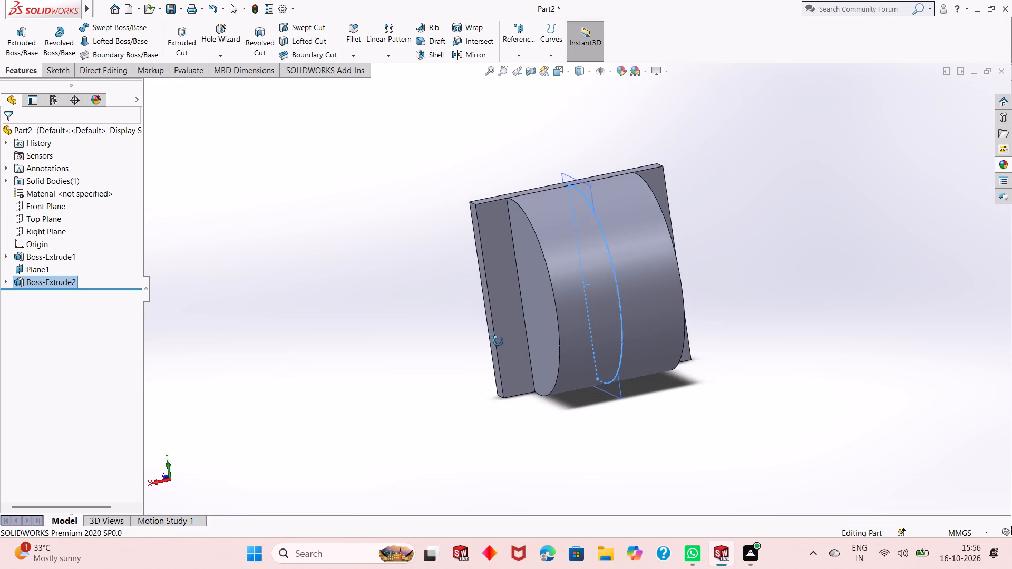
pyautogui.moveTo(498, 341); pyautogui.dragTo(510, 335, button='middle')
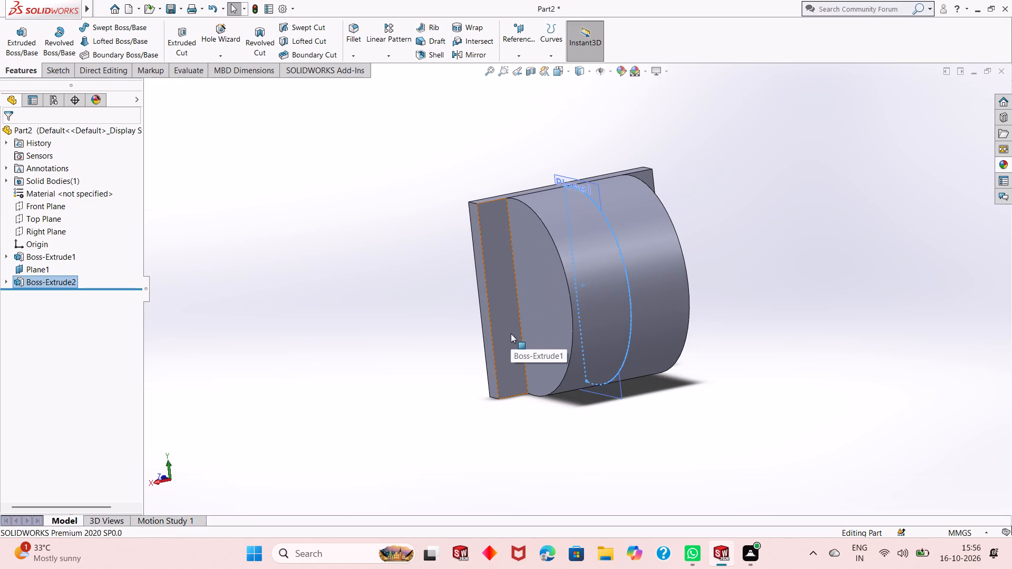
pyautogui.click(742, 240)
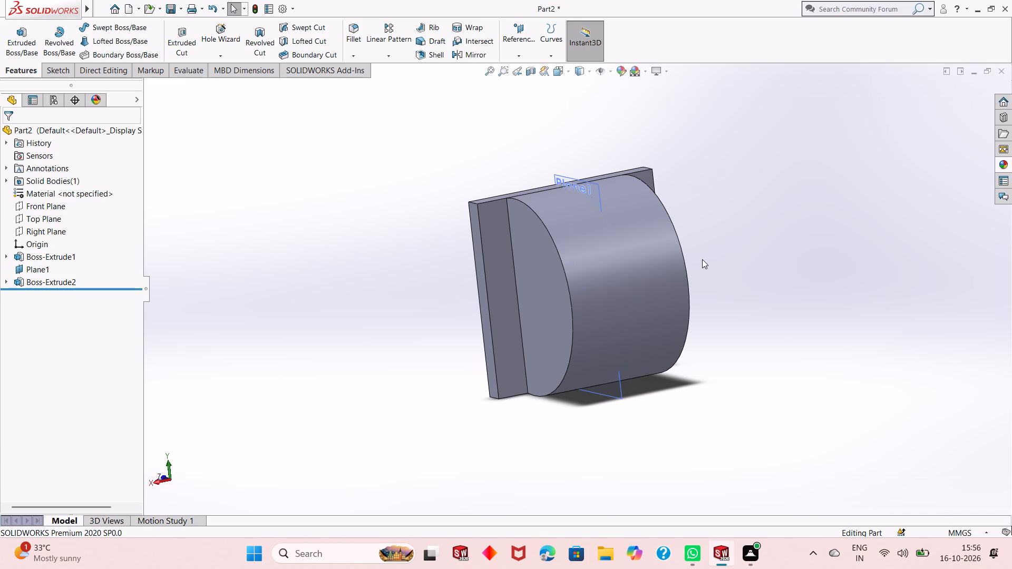
pyautogui.moveTo(435, 222); pyautogui.dragTo(456, 224, button='middle')
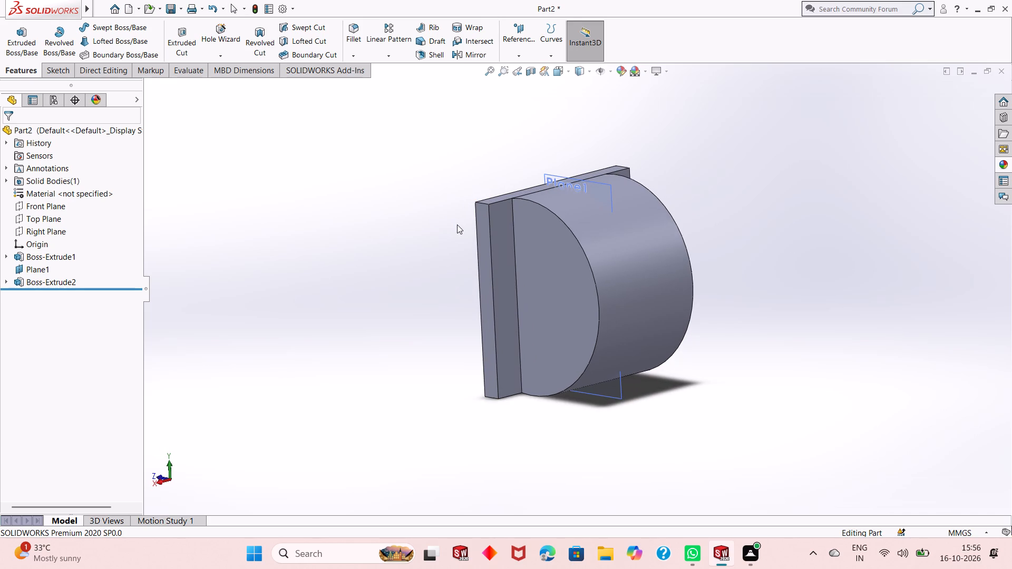
pyautogui.scroll(2, 567, 244)
pyautogui.scroll(-2, 580, 253)
pyautogui.moveTo(690, 262); pyautogui.dragTo(716, 228, button='middle')
pyautogui.moveTo(646, 281); pyautogui.dragTo(645, 305, button='middle')
pyautogui.click(305, 190)
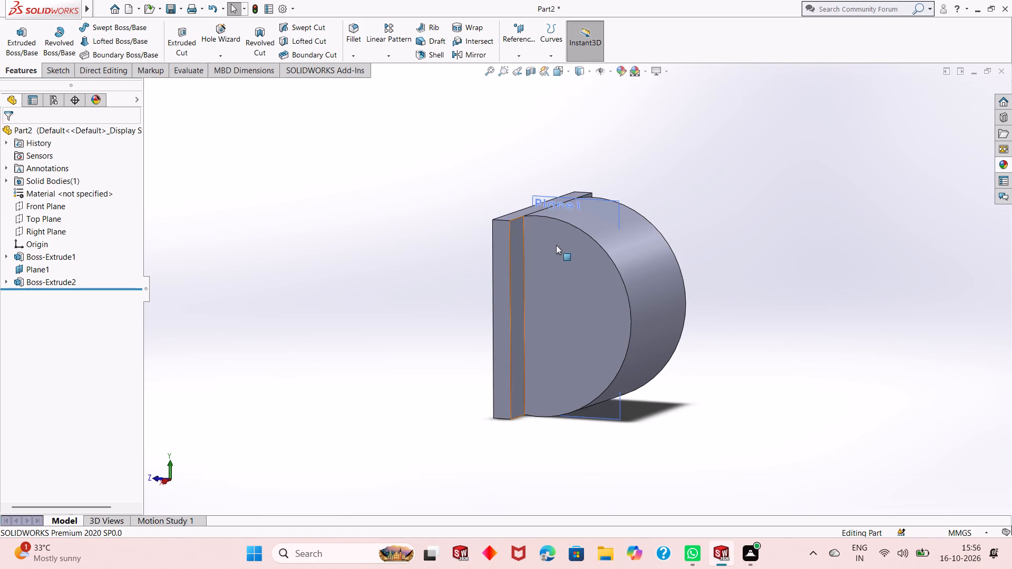
pyautogui.moveTo(557, 245); pyautogui.dragTo(612, 219, button='middle')
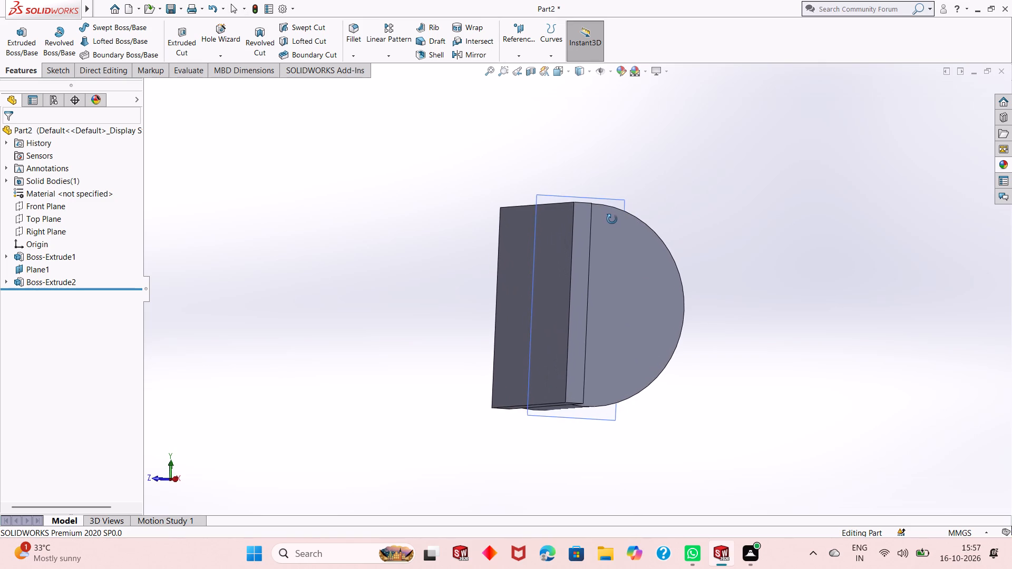
pyautogui.moveTo(612, 219); pyautogui.dragTo(604, 255, button='middle')
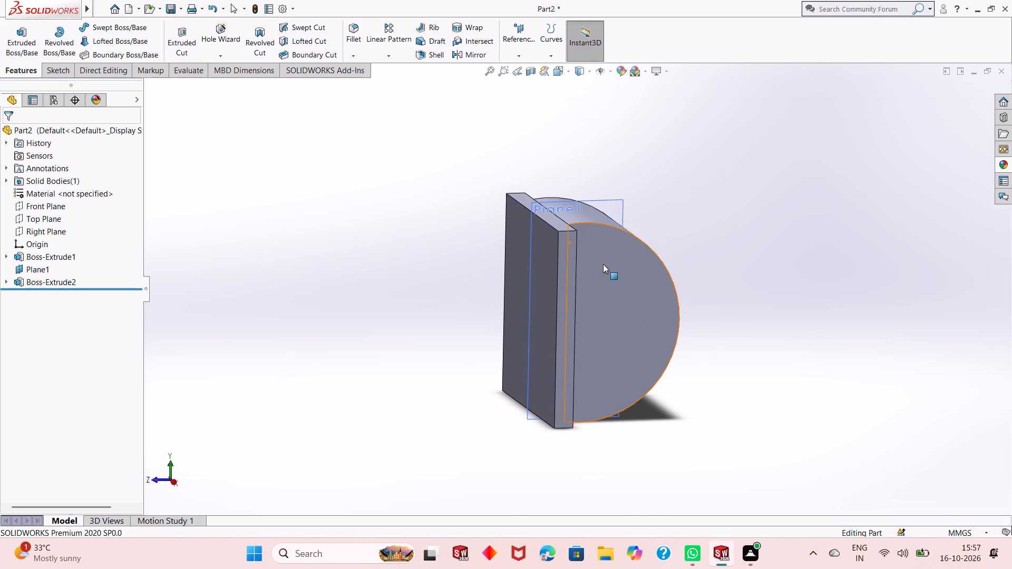
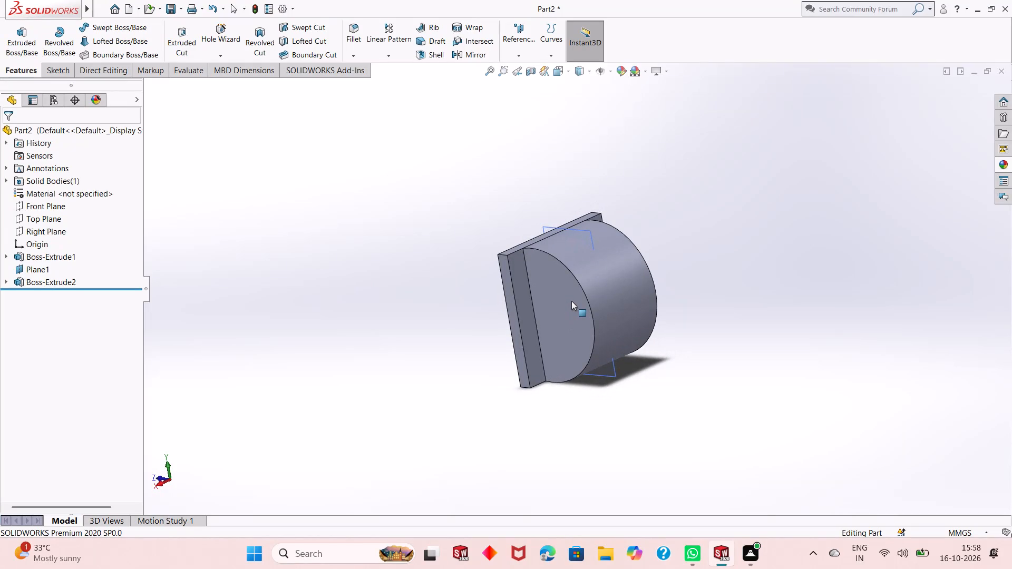
# Reopen the rounded boss extrusion for editing and set its depth to 168 mm.
pyautogui.scroll(1, 571, 301)
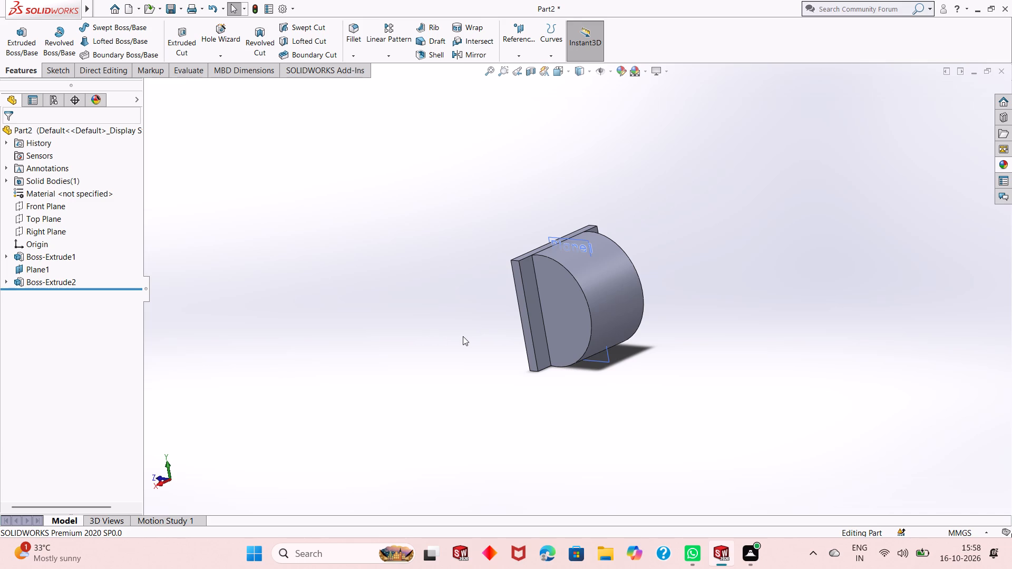
pyautogui.moveTo(463, 336); pyautogui.dragTo(478, 315, button='middle')
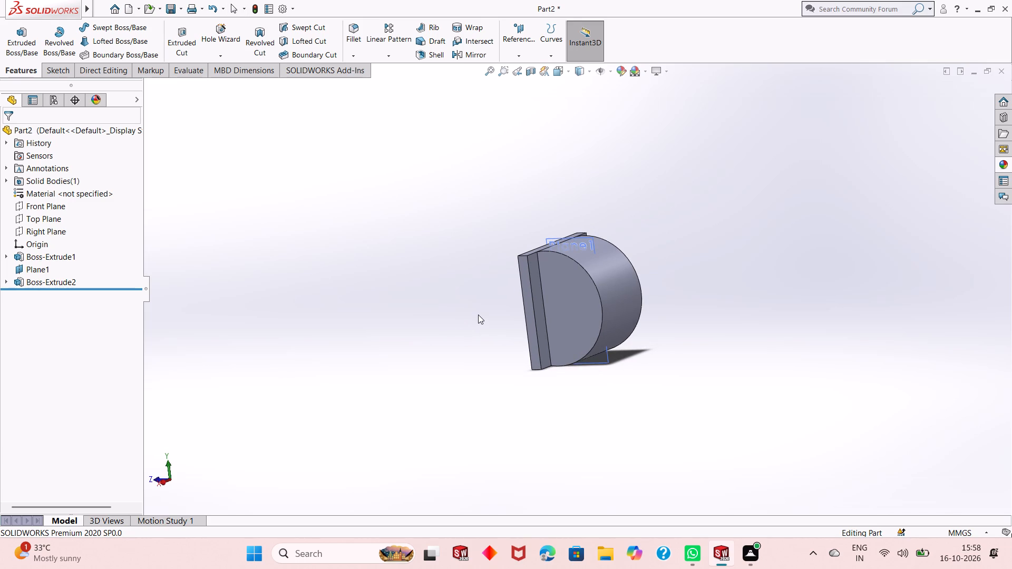
pyautogui.scroll(-3, 572, 239)
pyautogui.moveTo(577, 323); pyautogui.dragTo(537, 364, button='middle')
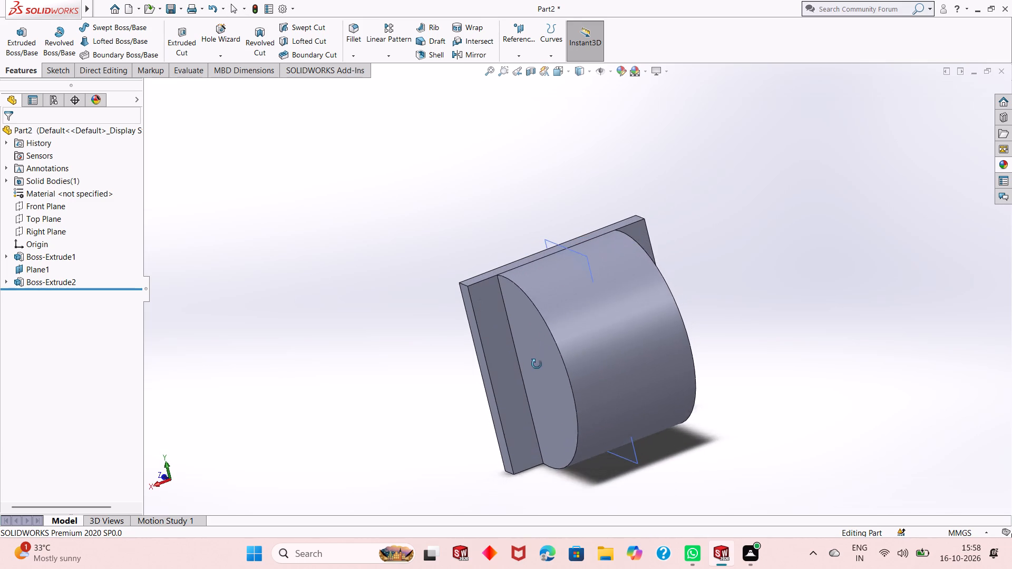
pyautogui.moveTo(537, 364); pyautogui.dragTo(529, 367, button='middle')
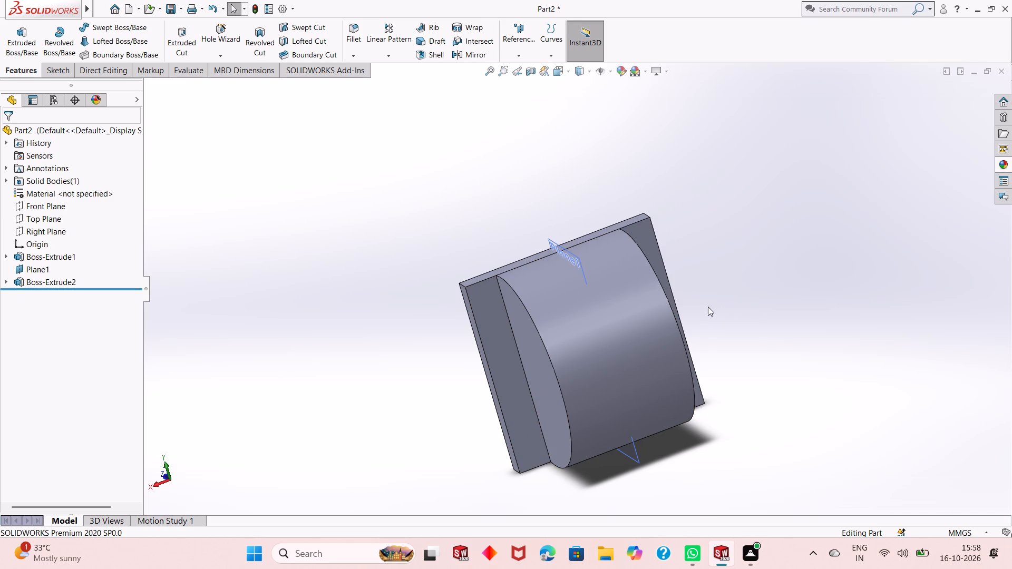
pyautogui.click(51, 283)
pyautogui.click(60, 254)
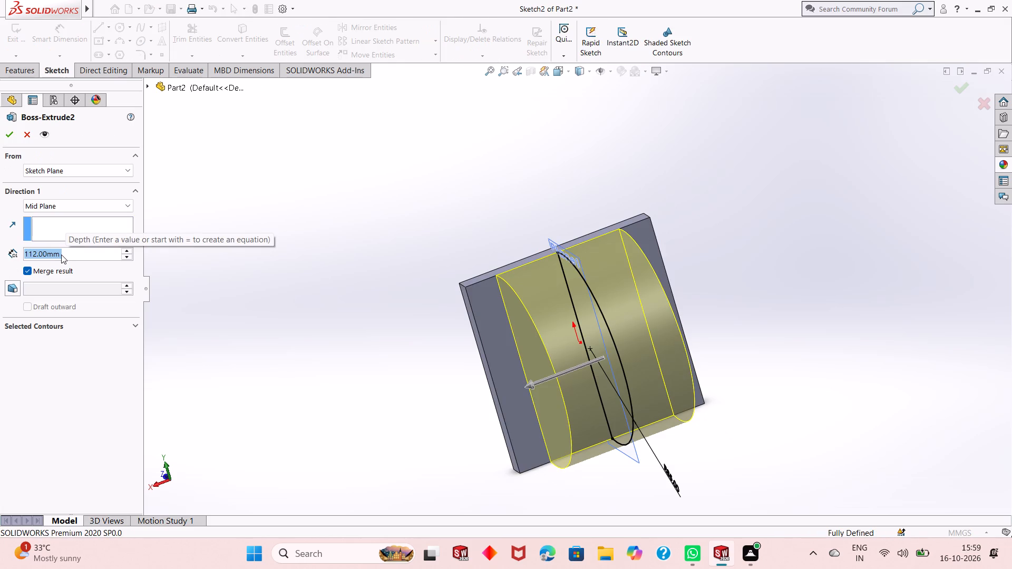
pyautogui.write('168')
pyautogui.press('Return')
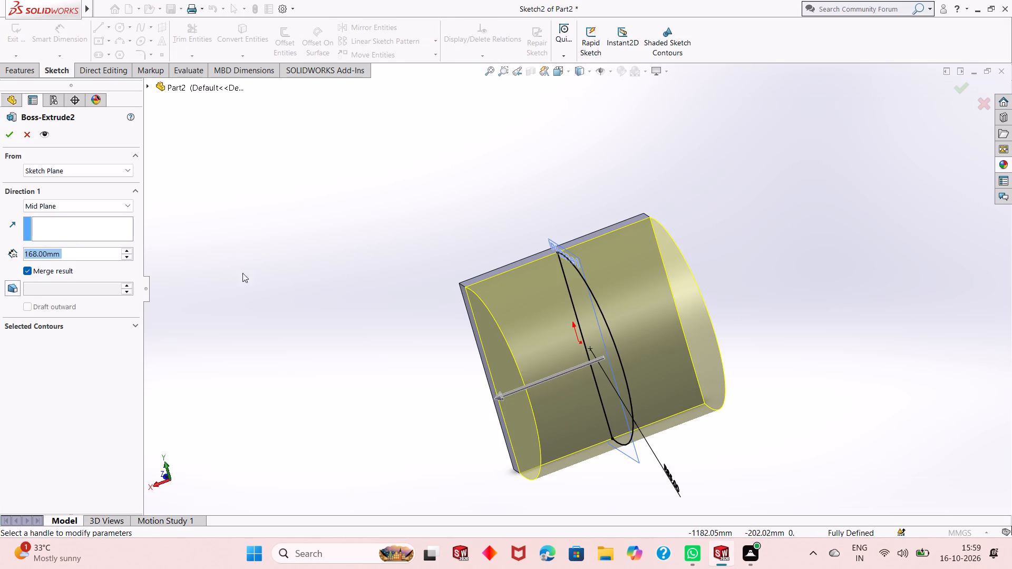
pyautogui.moveTo(459, 380); pyautogui.dragTo(599, 416, button='middle')
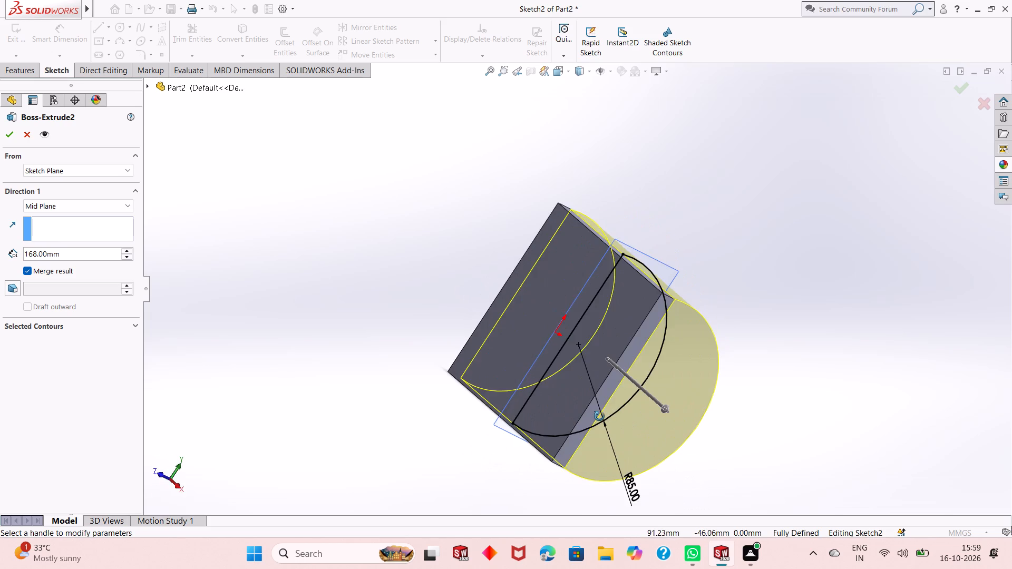
pyautogui.moveTo(599, 416); pyautogui.dragTo(474, 367, button='middle')
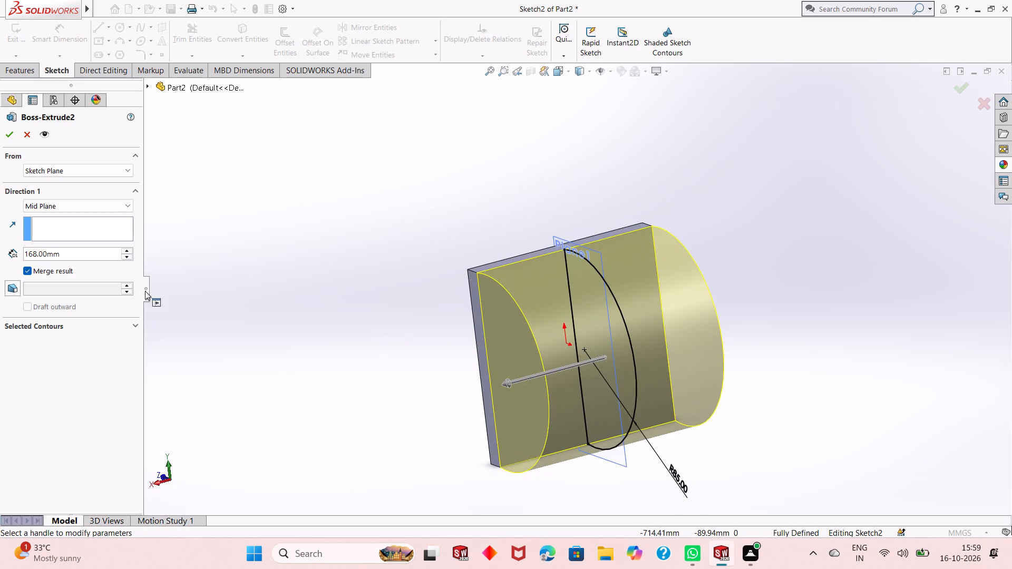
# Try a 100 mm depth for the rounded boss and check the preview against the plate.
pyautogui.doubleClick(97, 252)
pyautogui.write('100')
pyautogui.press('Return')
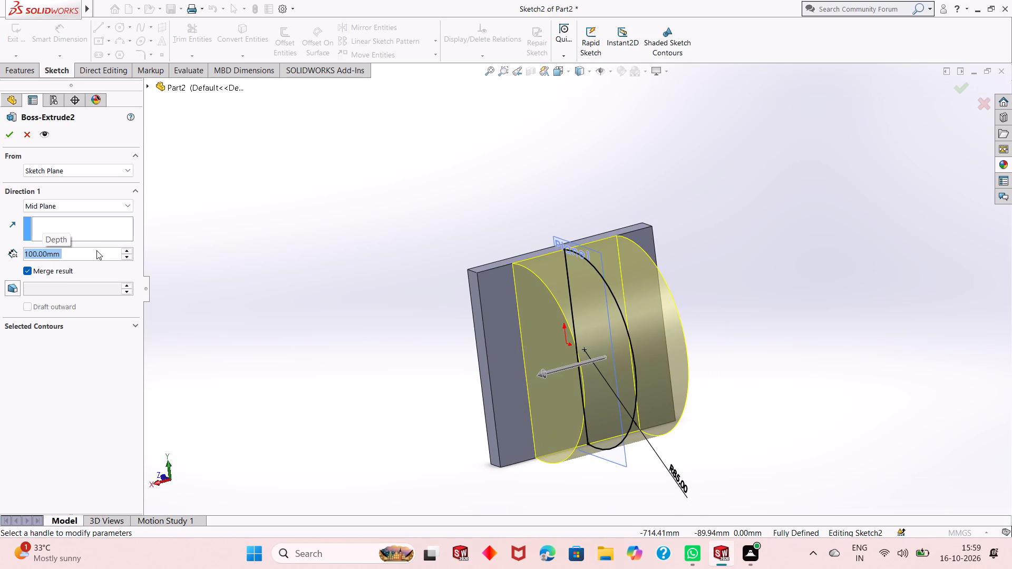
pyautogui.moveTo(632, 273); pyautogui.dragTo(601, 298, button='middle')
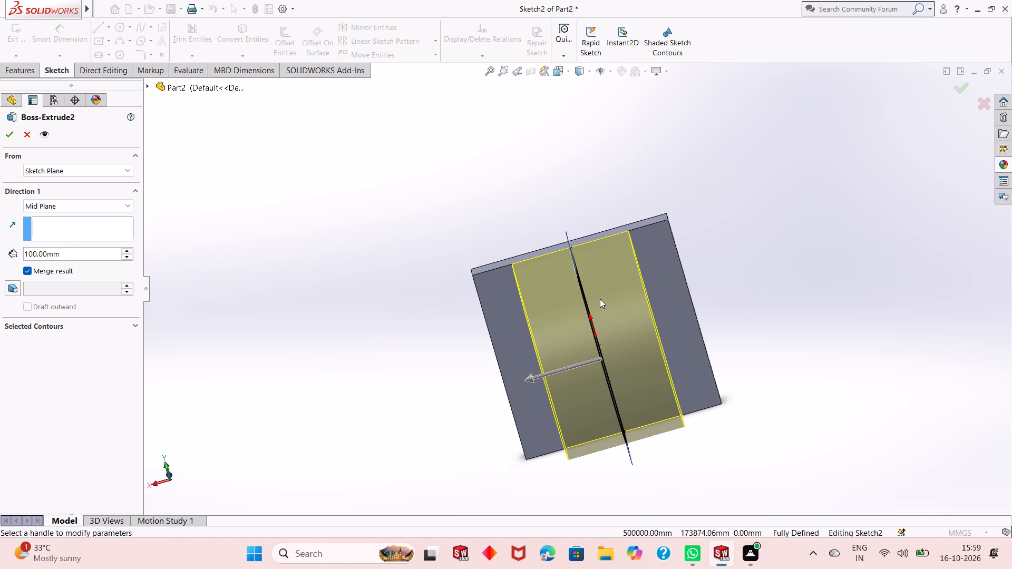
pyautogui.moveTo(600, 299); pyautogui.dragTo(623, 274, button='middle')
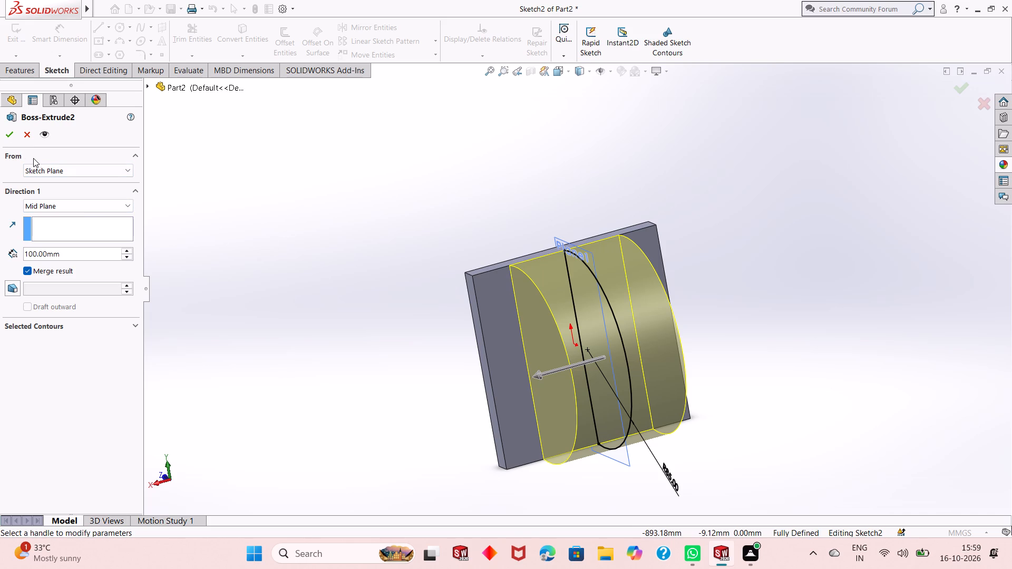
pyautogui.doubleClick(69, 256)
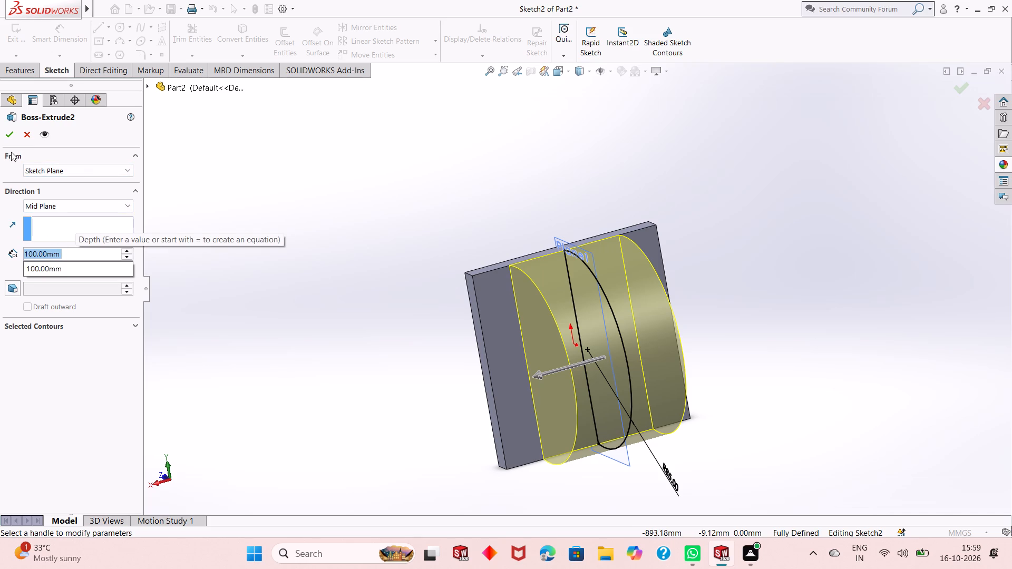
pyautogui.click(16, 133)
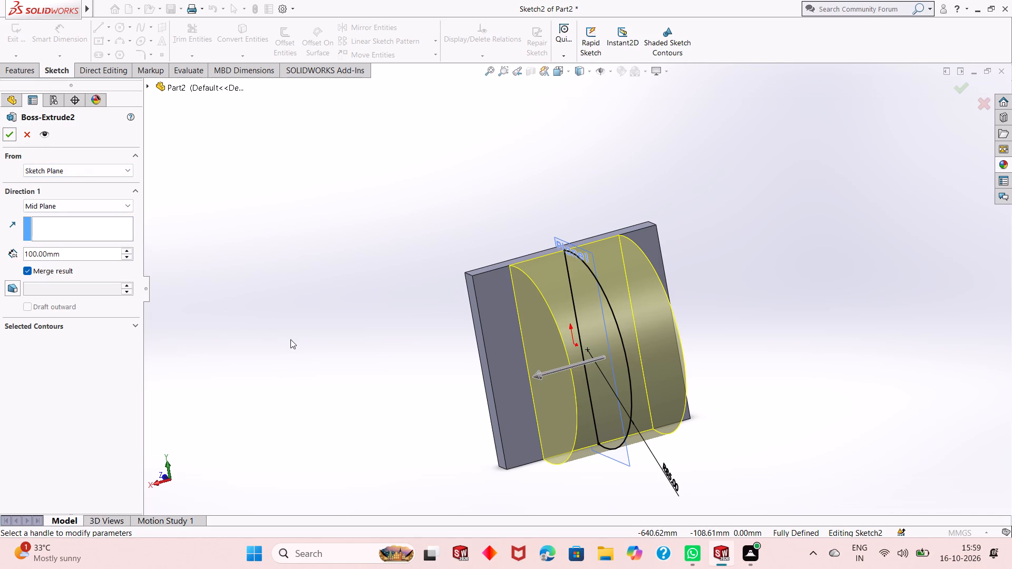
# Set the rounded boss's extrusion depth to 110 mm and apply the edit.
pyautogui.doubleClick(55, 256)
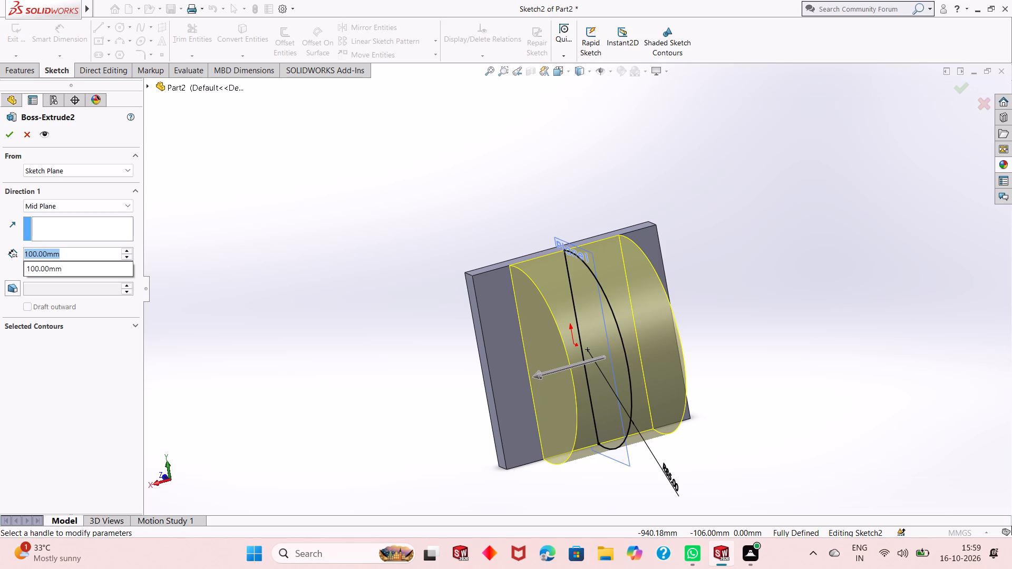
pyautogui.write('11')
pyautogui.press('0')
pyautogui.press('Return')
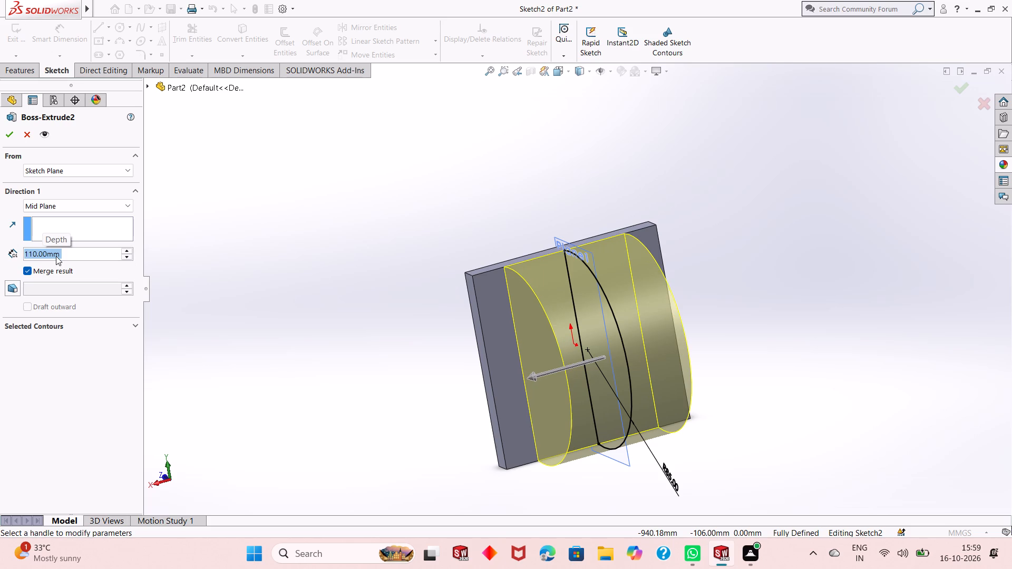
pyautogui.click(9, 136)
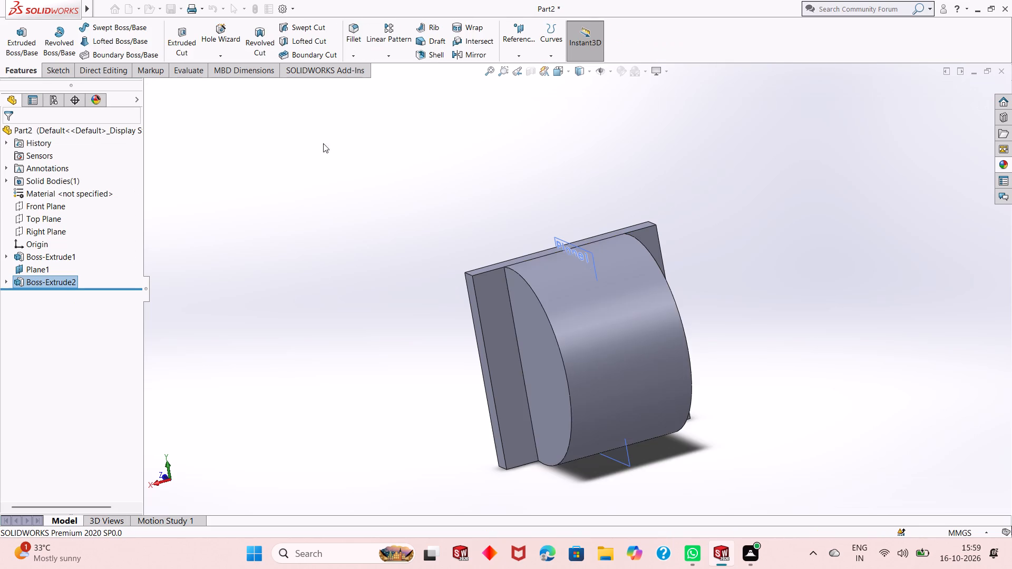
# Hide the reference plane Plane1 that runs through the middle of the boss.
pyautogui.scroll(2, 543, 211)
pyautogui.click(527, 201)
pyautogui.scroll(-2, 627, 312)
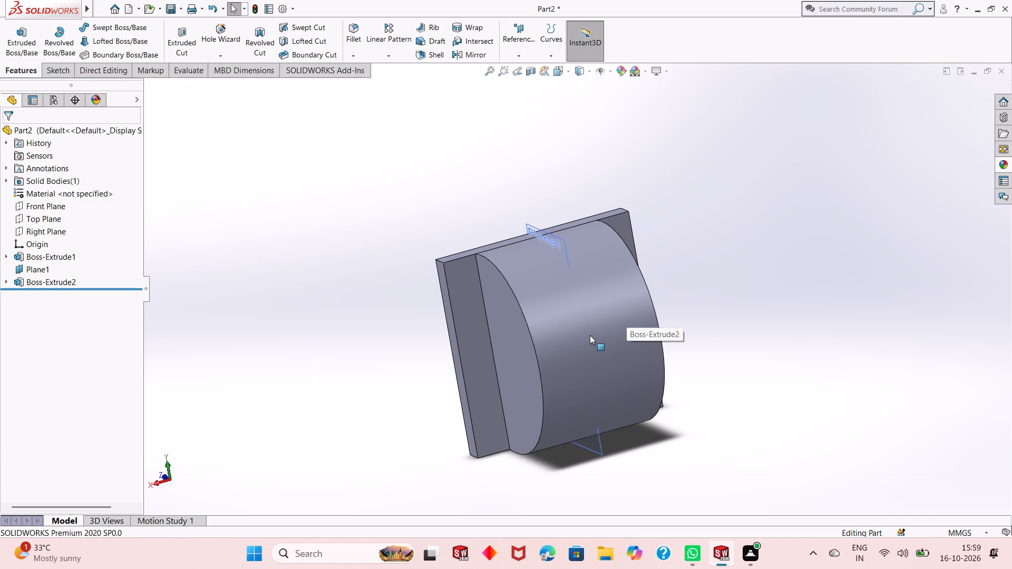
pyautogui.moveTo(509, 331); pyautogui.dragTo(538, 323, button='middle')
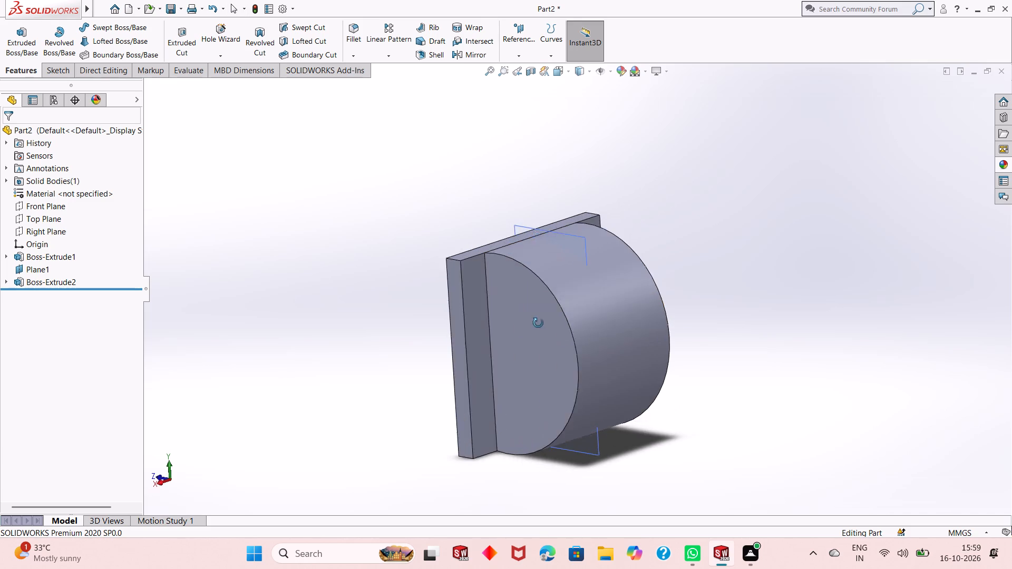
pyautogui.moveTo(538, 323); pyautogui.dragTo(582, 268, button='middle')
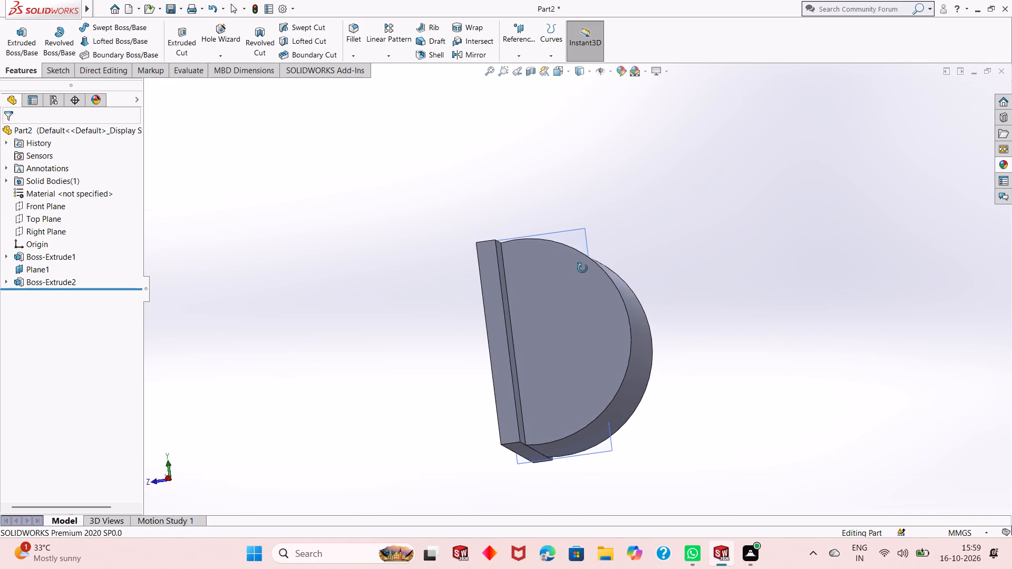
pyautogui.moveTo(582, 268); pyautogui.dragTo(579, 294, button='middle')
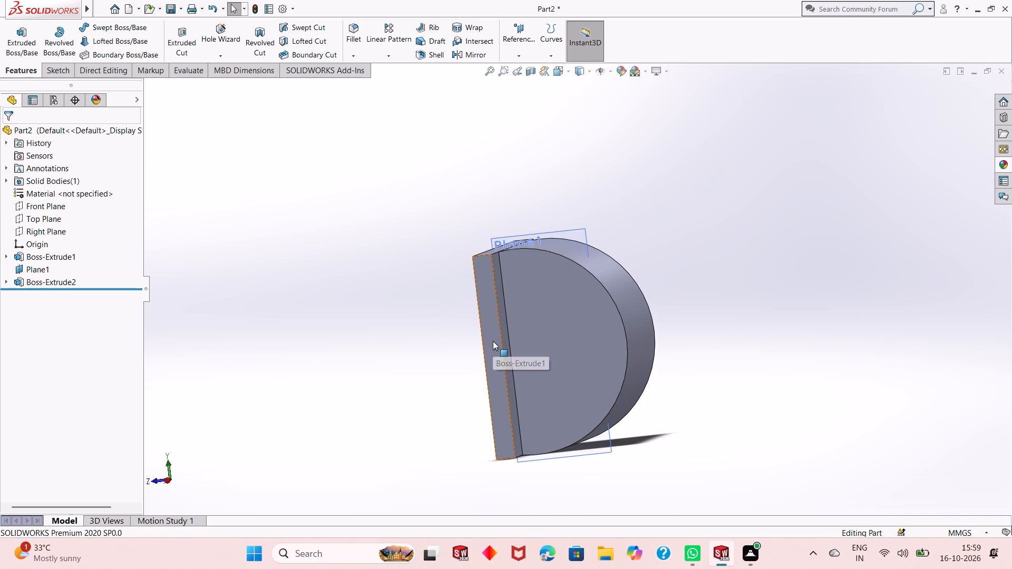
pyautogui.rightClick(581, 231)
pyautogui.click(619, 219)
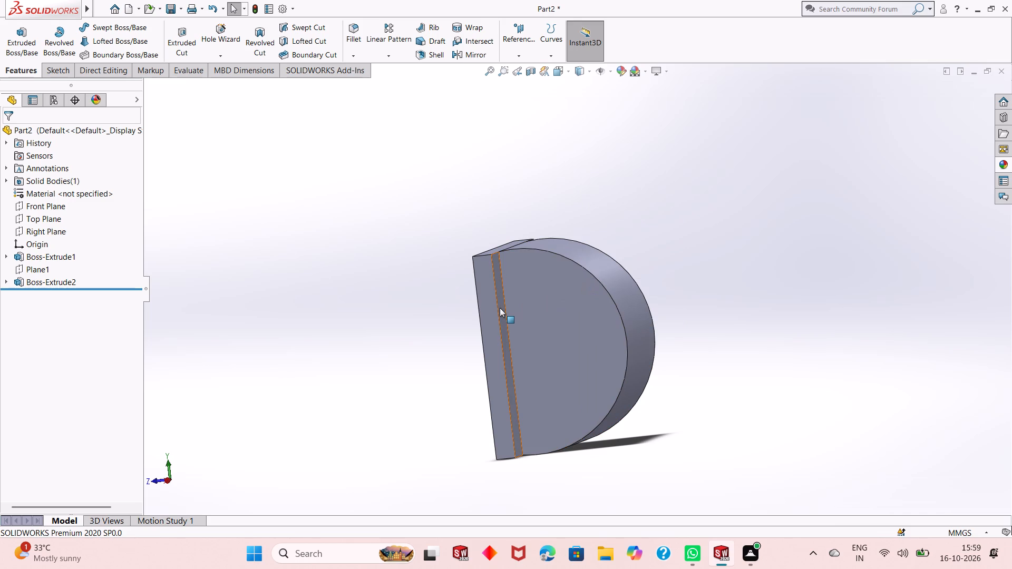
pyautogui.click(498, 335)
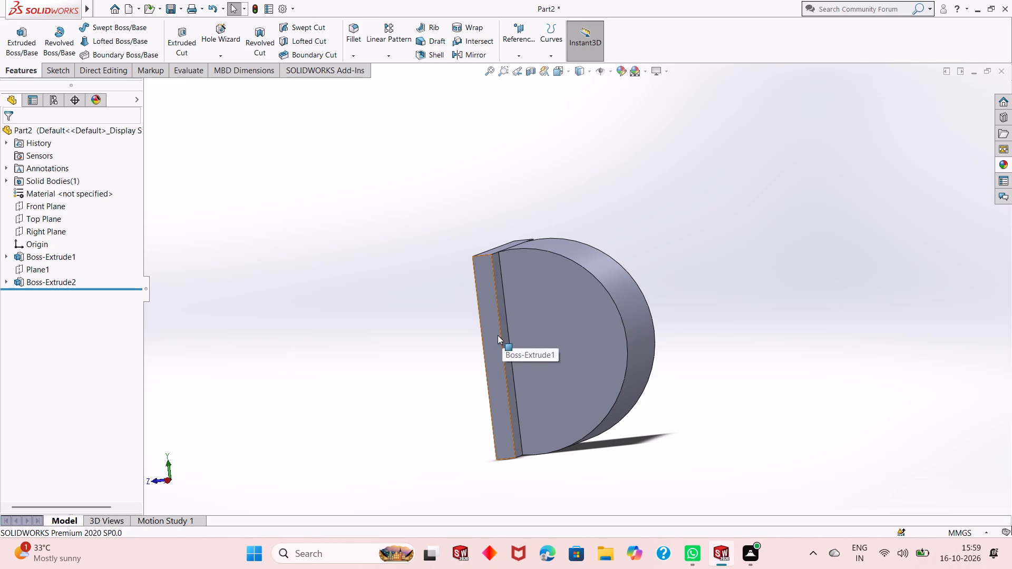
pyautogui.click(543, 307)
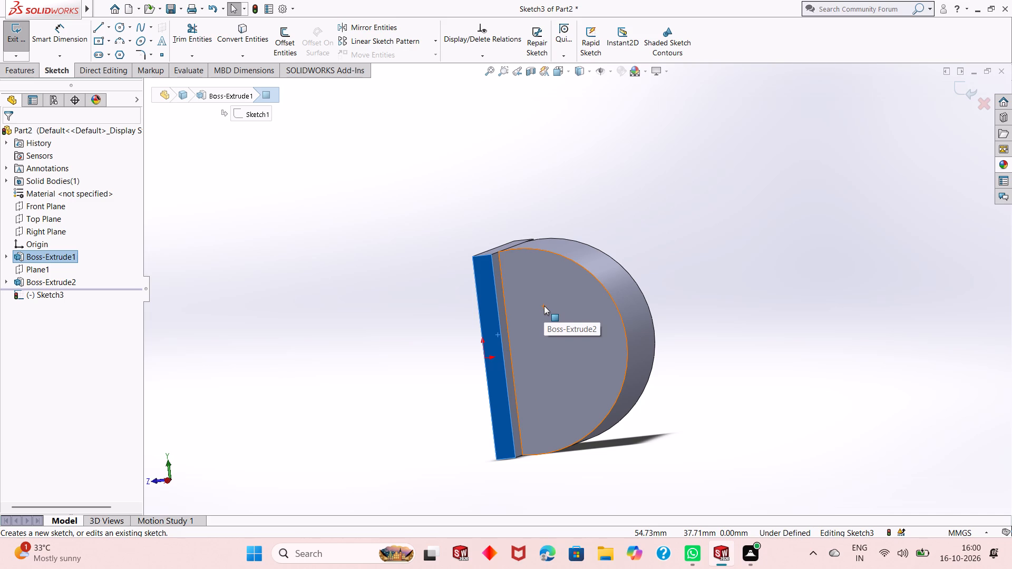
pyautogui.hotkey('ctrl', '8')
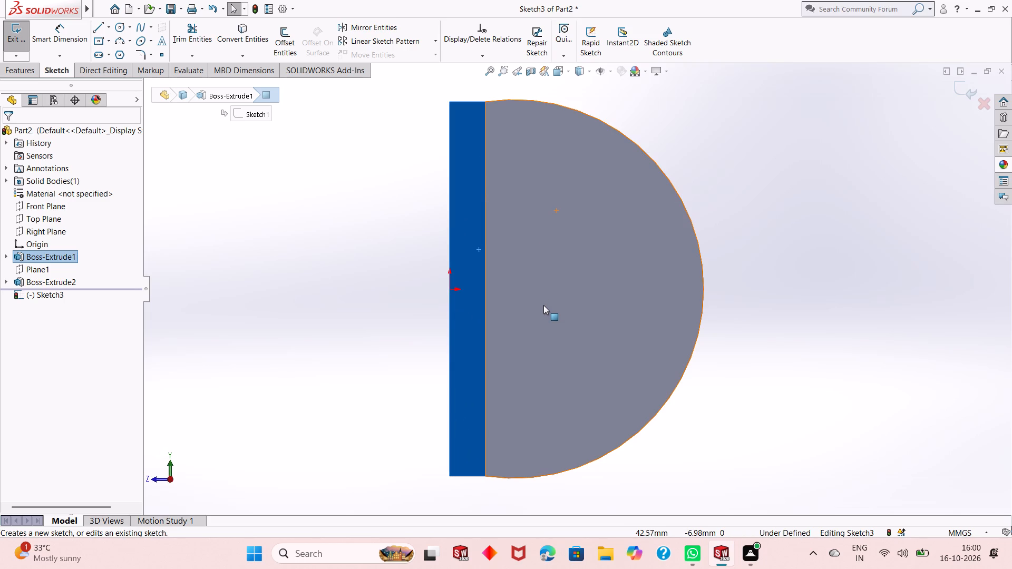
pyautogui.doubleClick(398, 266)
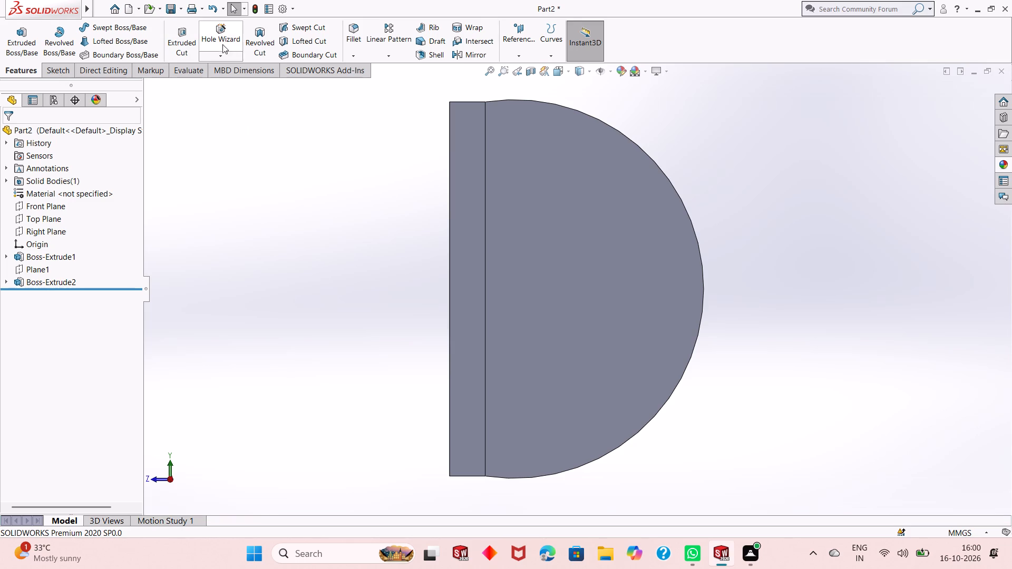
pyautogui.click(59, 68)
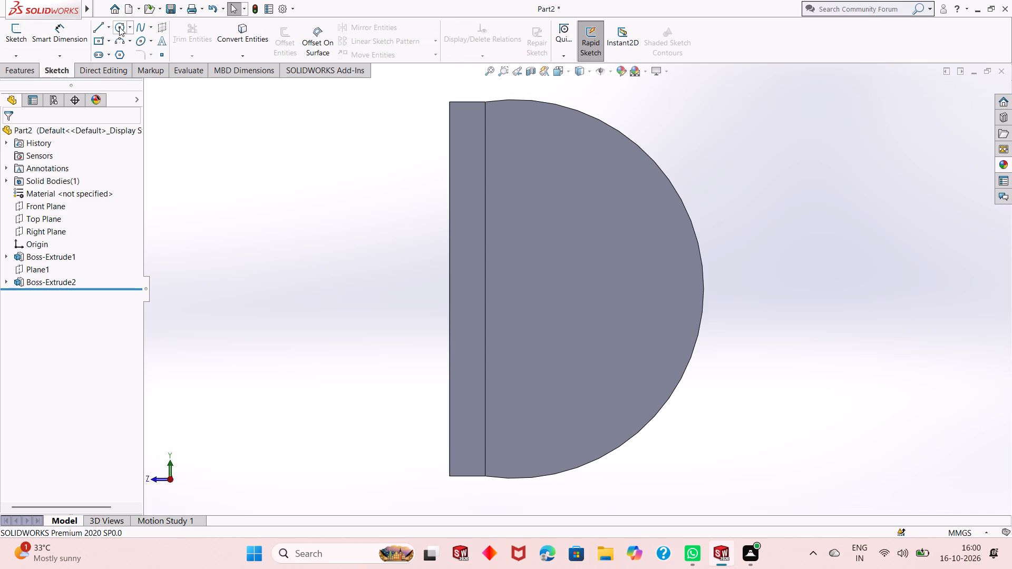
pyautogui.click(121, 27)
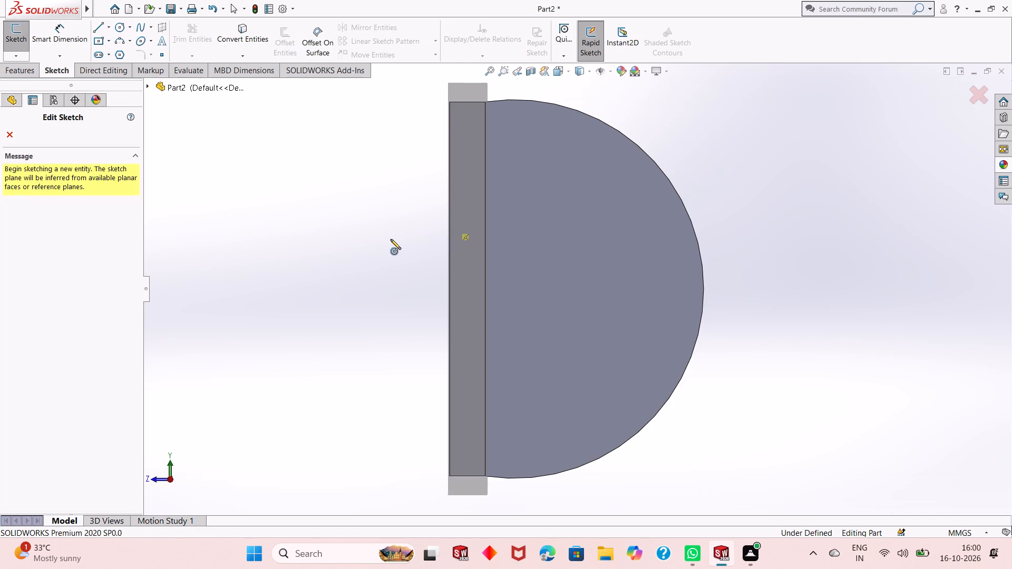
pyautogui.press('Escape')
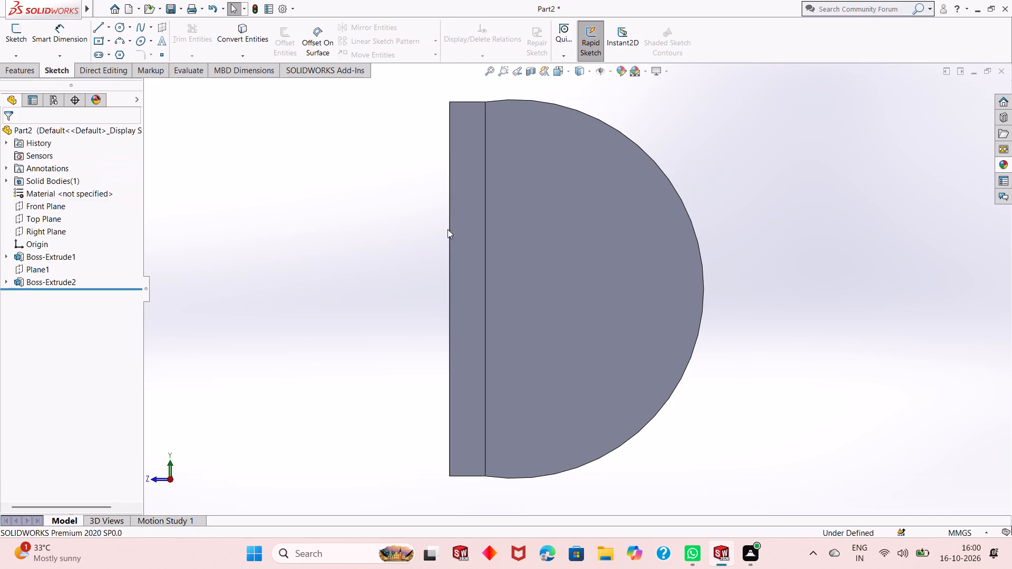
# On the plate's narrow side face, sketch a circle of about 59 mm radius, centred level with the origin and about 27 mm toward the boss.
pyautogui.click(463, 213)
pyautogui.click(509, 180)
pyautogui.press('Escape')
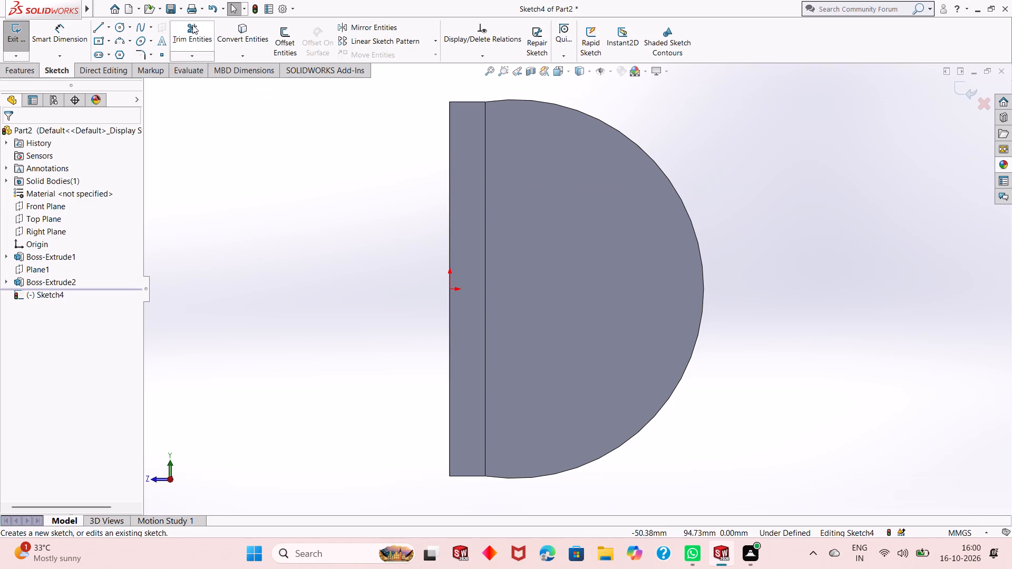
pyautogui.click(119, 27)
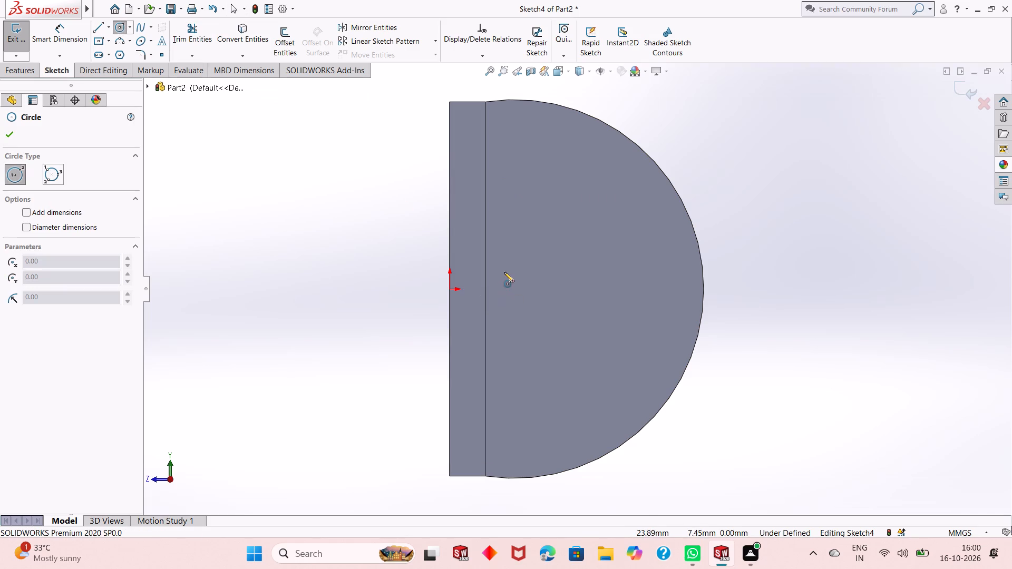
pyautogui.click(510, 288)
pyautogui.click(577, 175)
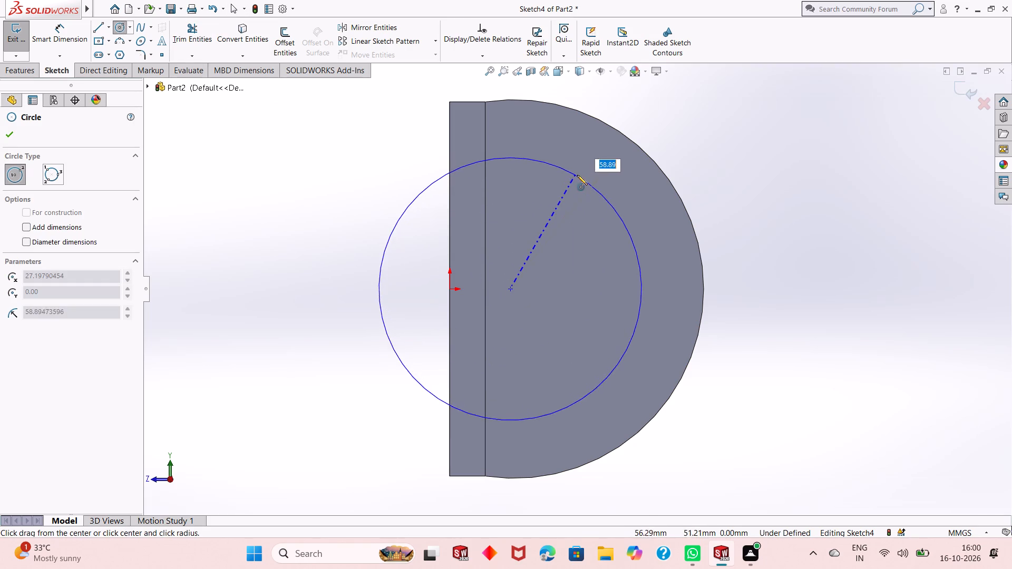
pyautogui.click(11, 131)
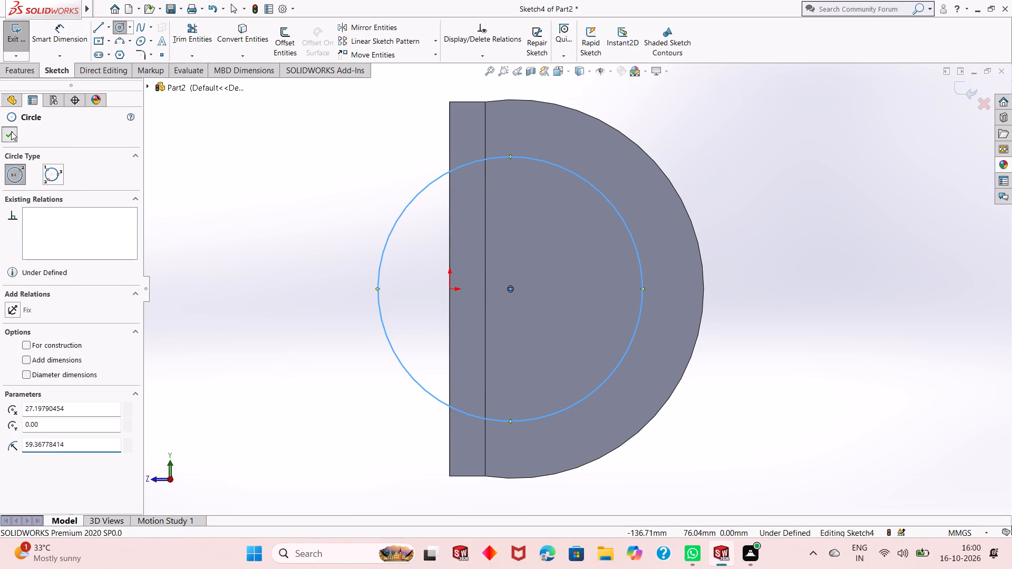
# Dimension the side-face circle's diameter and set it to 82 mm.
pyautogui.click(64, 38)
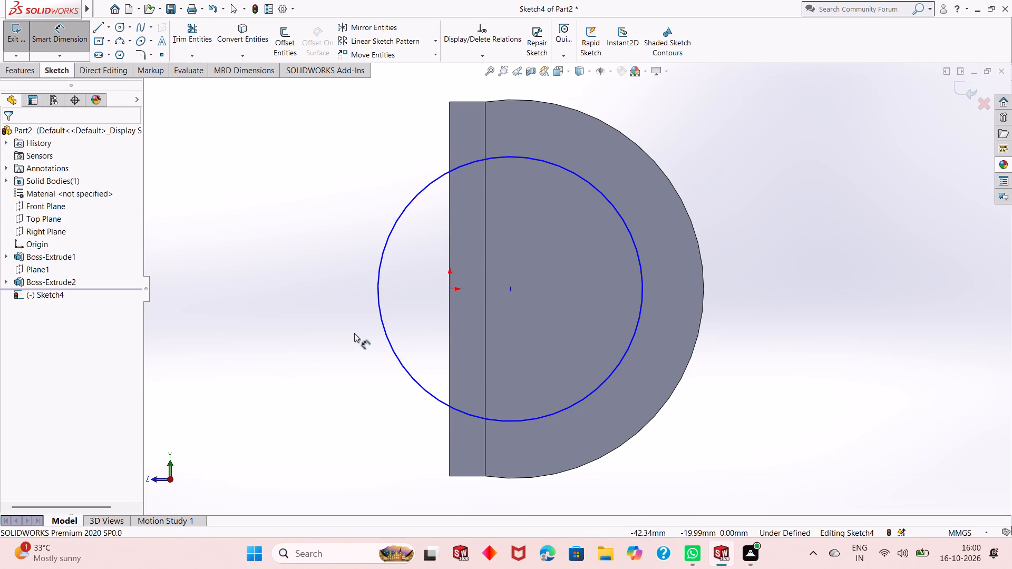
pyautogui.click(417, 381)
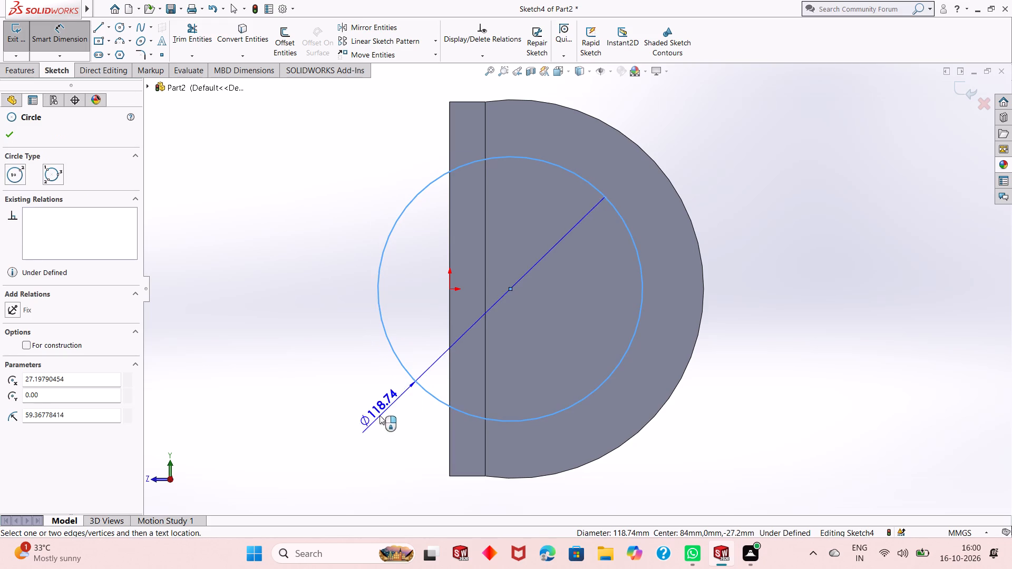
pyautogui.click(363, 425)
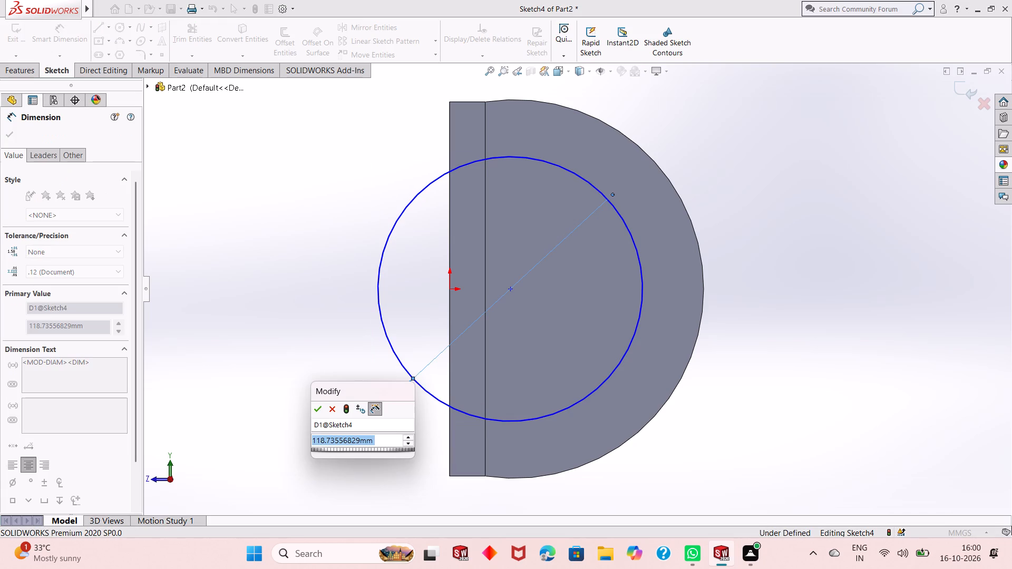
pyautogui.write('82')
pyautogui.press('Return')
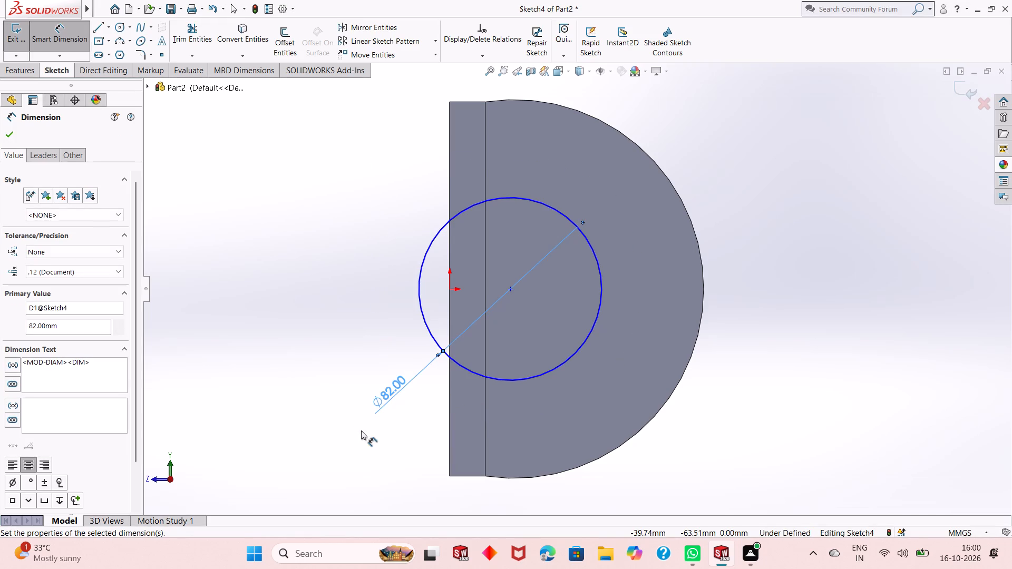
# Dimension the circle's centre from the plate's flat outer edge and set the distance to 46 mm.
pyautogui.scroll(1, 498, 400)
pyautogui.scroll(-1, 499, 337)
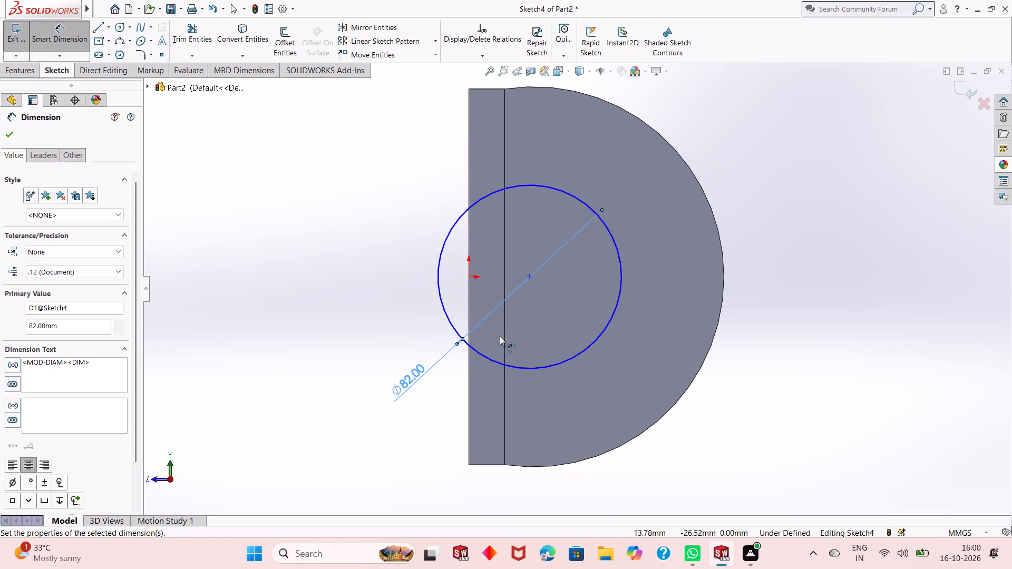
pyautogui.click(529, 280)
pyautogui.click(468, 378)
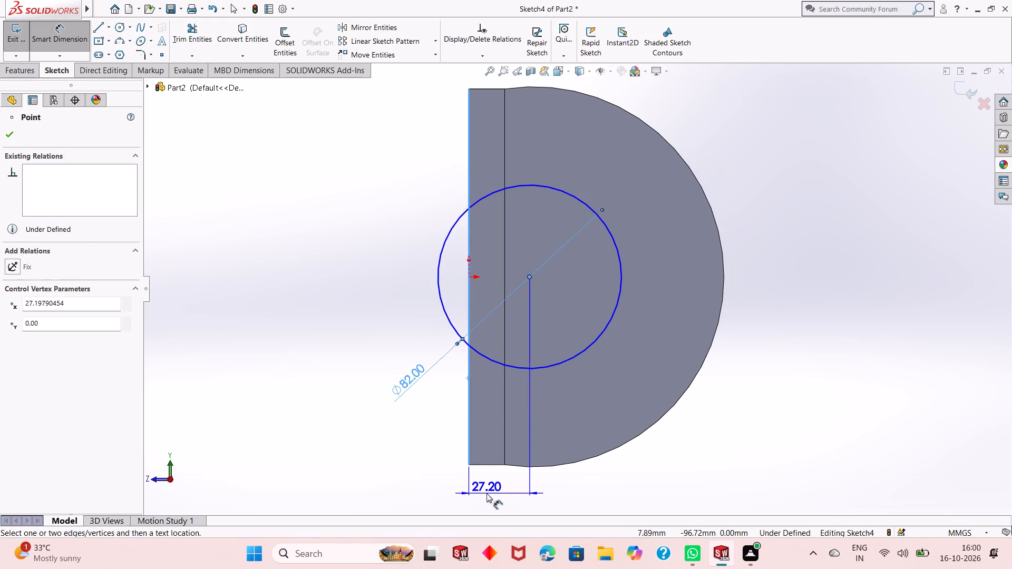
pyautogui.click(487, 494)
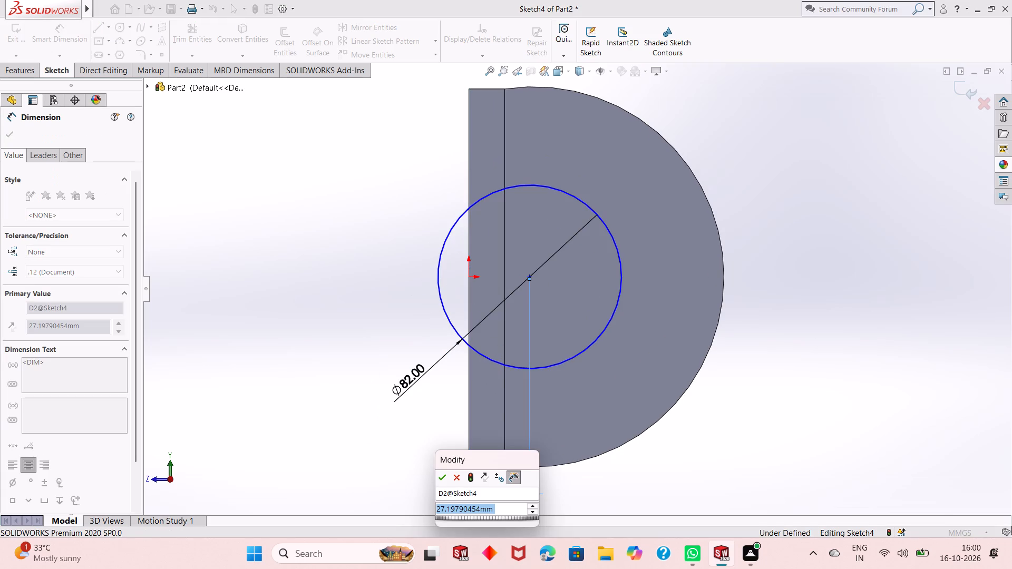
pyautogui.write('46')
pyautogui.press('Return')
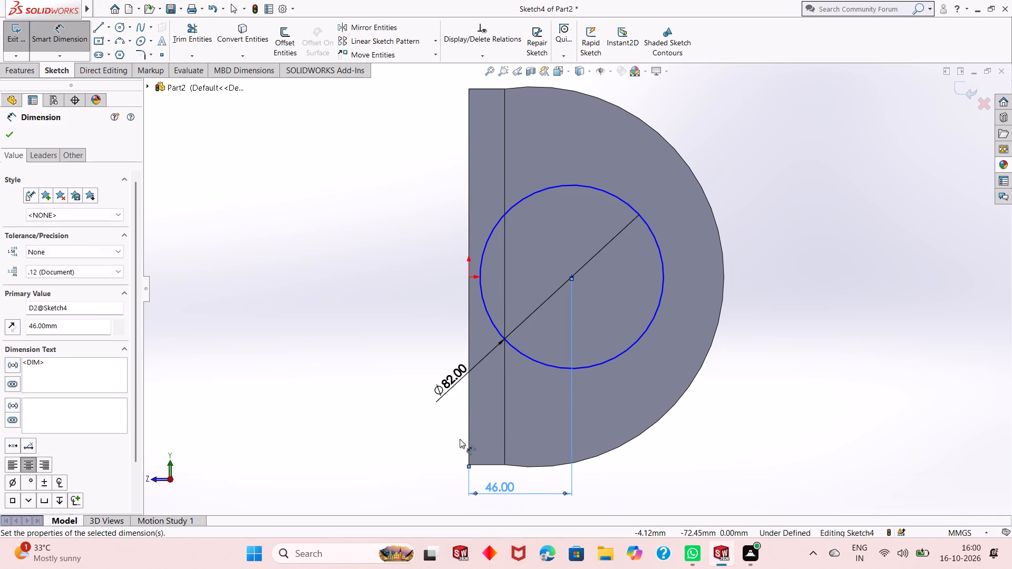
pyautogui.press('Escape')
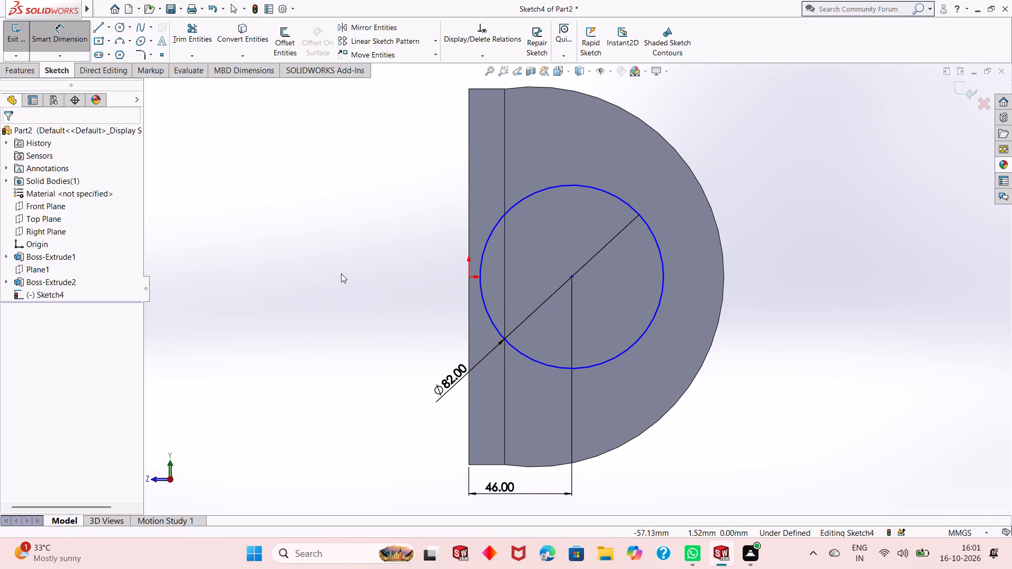
pyautogui.press('Escape')
# Add a horizontal relation between the circle's centre and the origin.
pyautogui.click(570, 279)
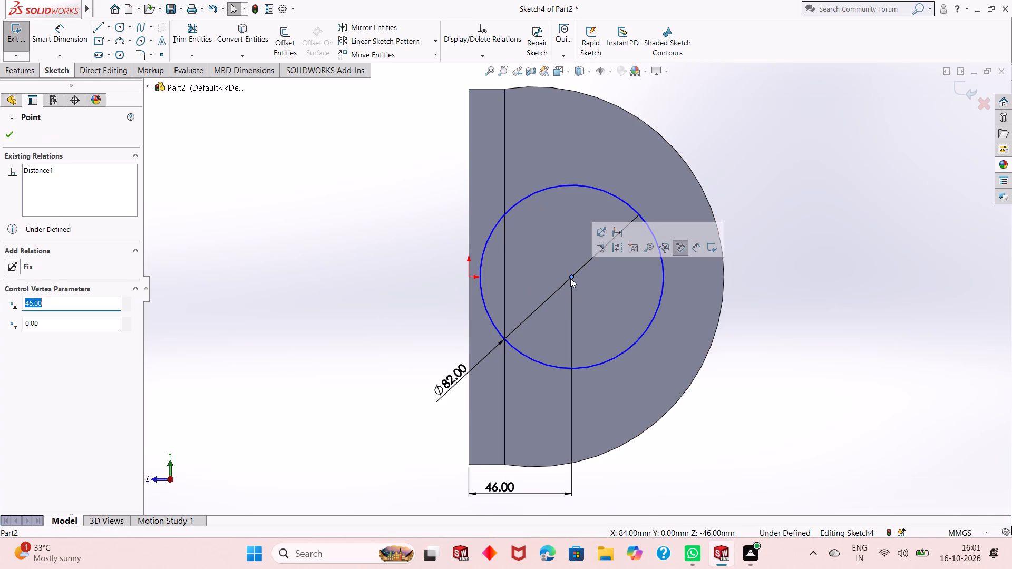
pyautogui.keyDown('ctrl'); pyautogui.click(470, 277); pyautogui.keyUp('ctrl')
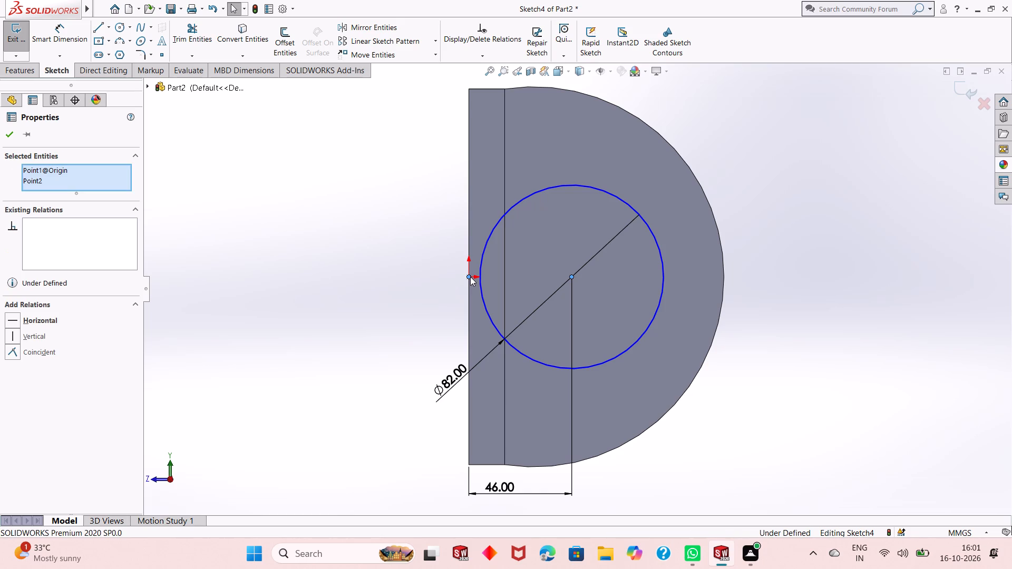
pyautogui.click(499, 229)
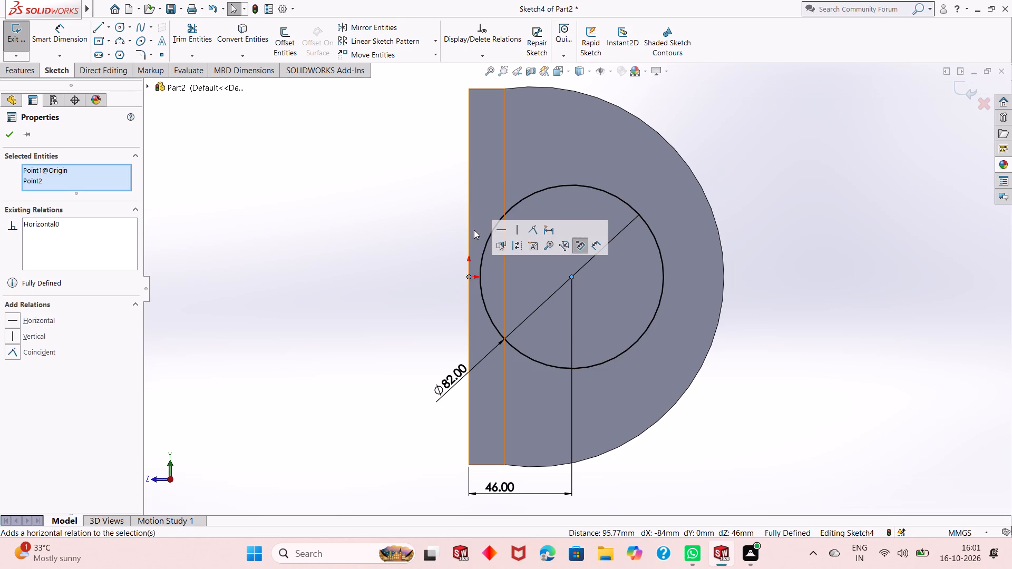
pyautogui.press('Escape')
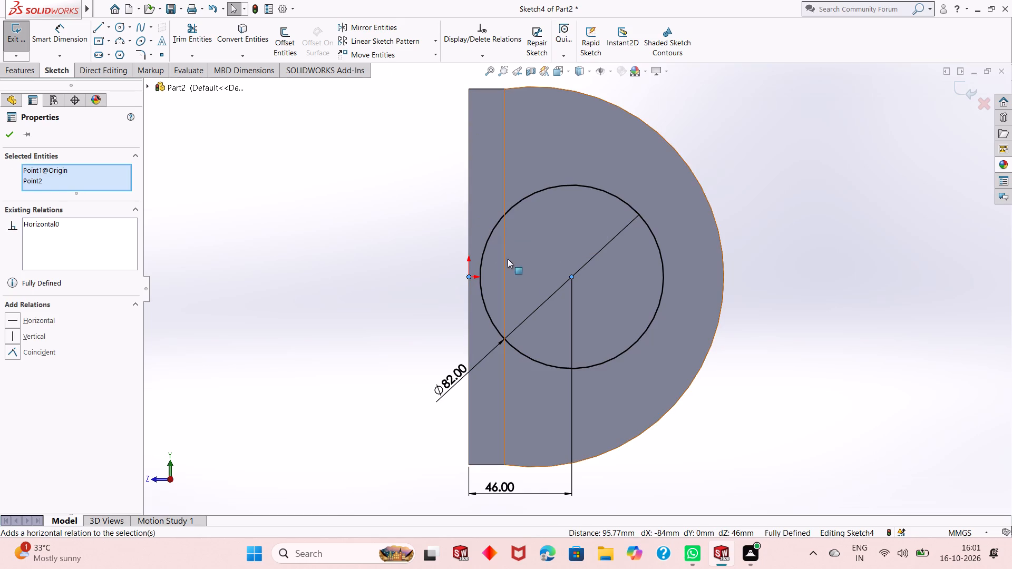
pyautogui.press('Escape')
pyautogui.press('Escape')
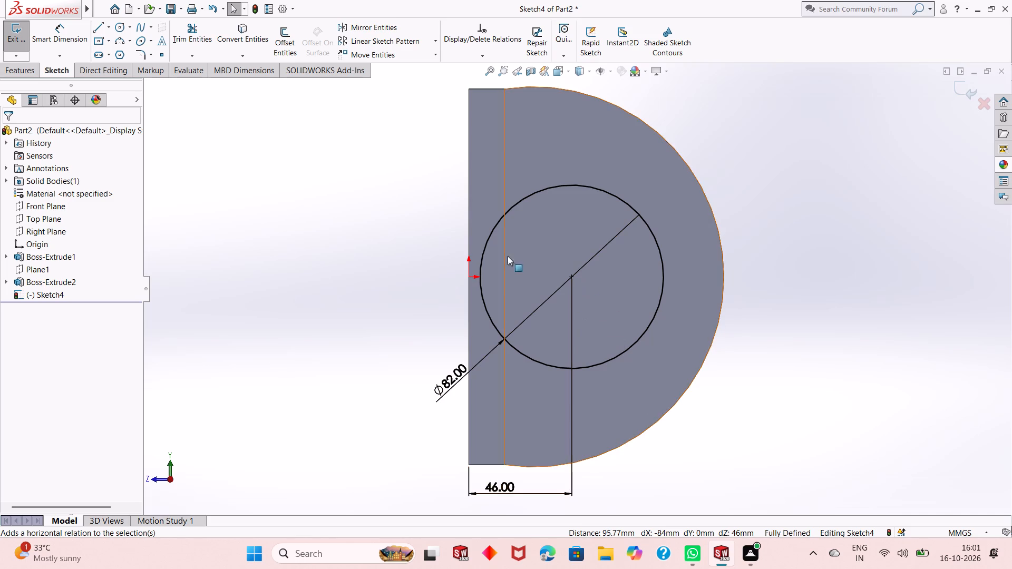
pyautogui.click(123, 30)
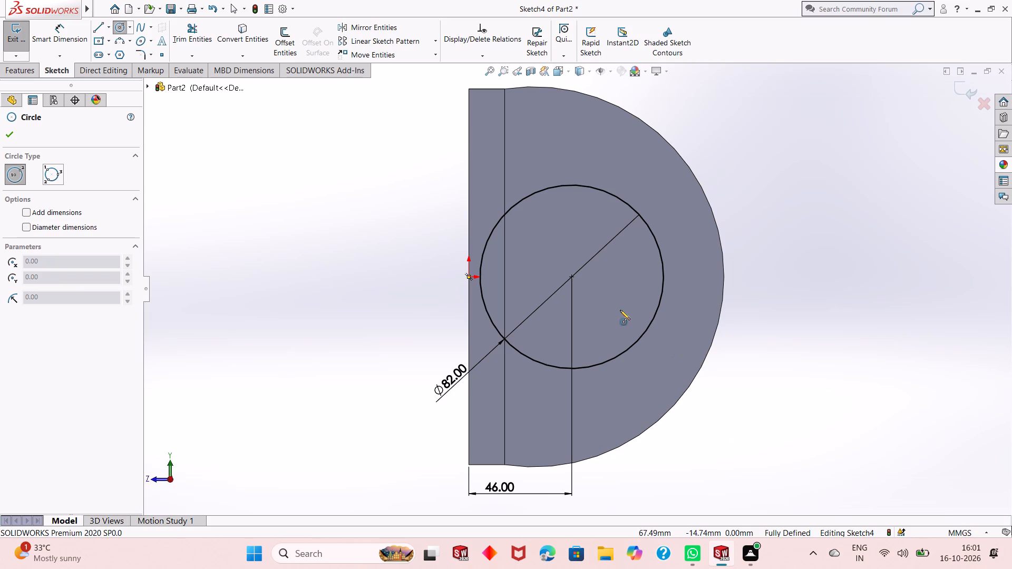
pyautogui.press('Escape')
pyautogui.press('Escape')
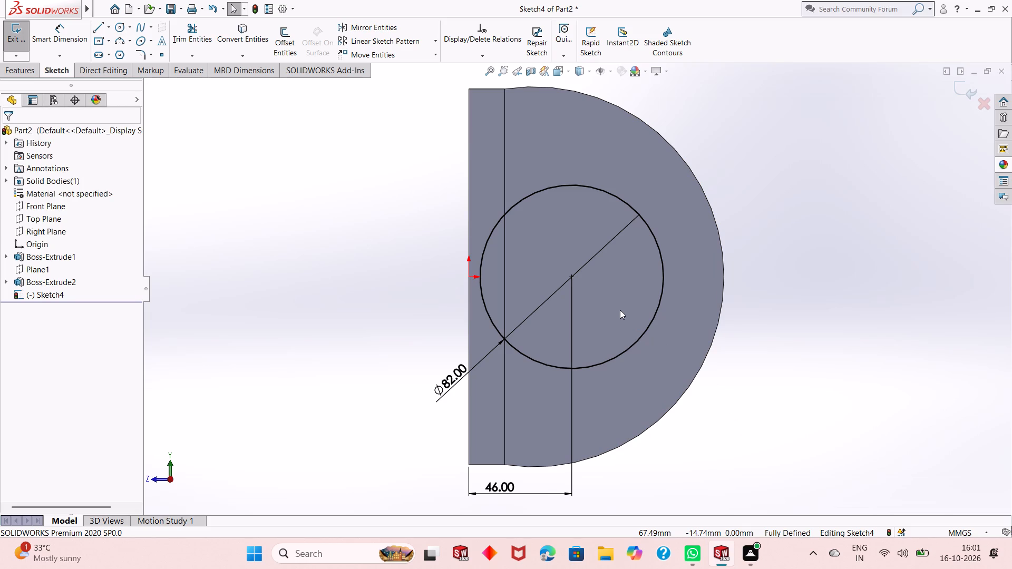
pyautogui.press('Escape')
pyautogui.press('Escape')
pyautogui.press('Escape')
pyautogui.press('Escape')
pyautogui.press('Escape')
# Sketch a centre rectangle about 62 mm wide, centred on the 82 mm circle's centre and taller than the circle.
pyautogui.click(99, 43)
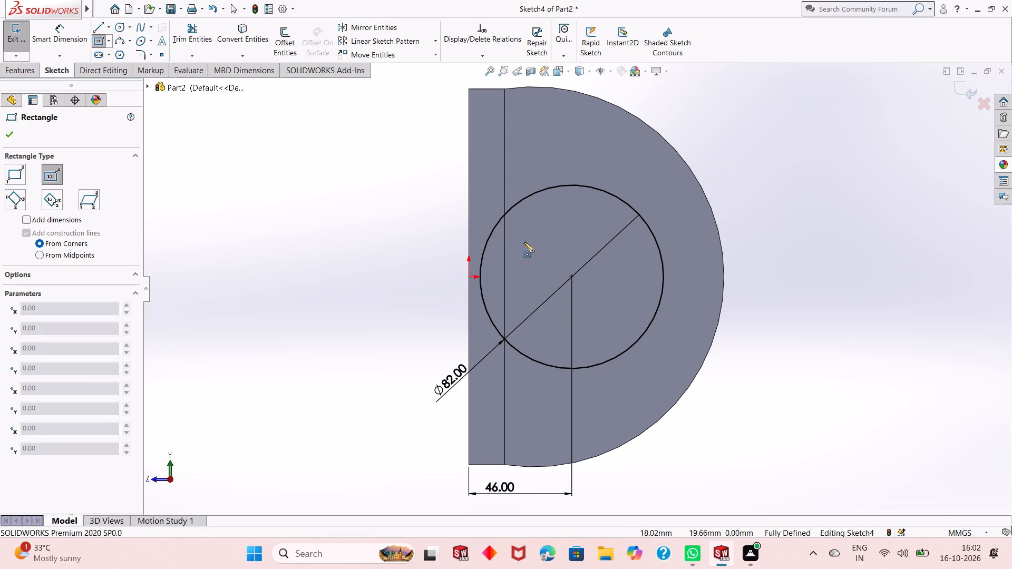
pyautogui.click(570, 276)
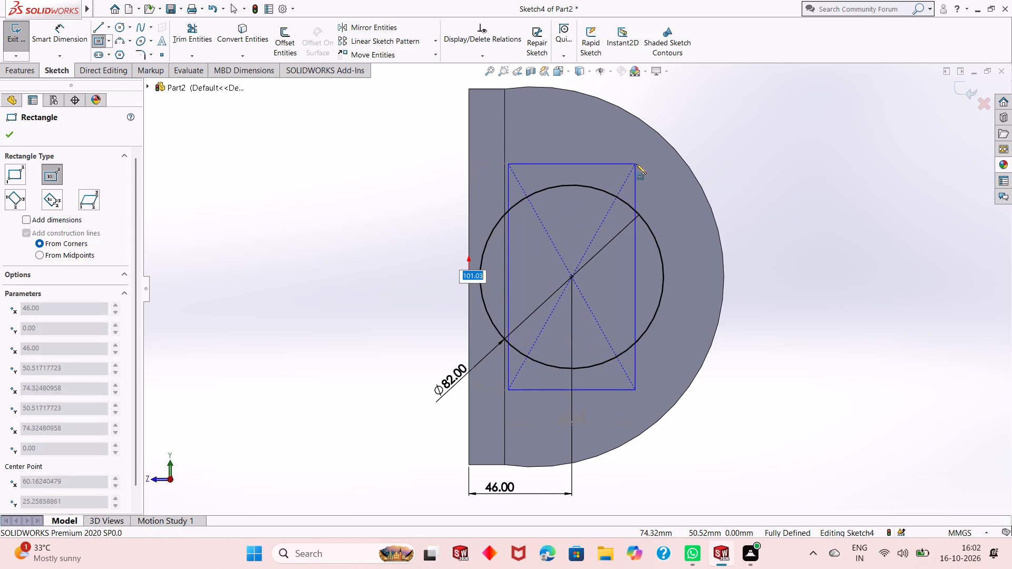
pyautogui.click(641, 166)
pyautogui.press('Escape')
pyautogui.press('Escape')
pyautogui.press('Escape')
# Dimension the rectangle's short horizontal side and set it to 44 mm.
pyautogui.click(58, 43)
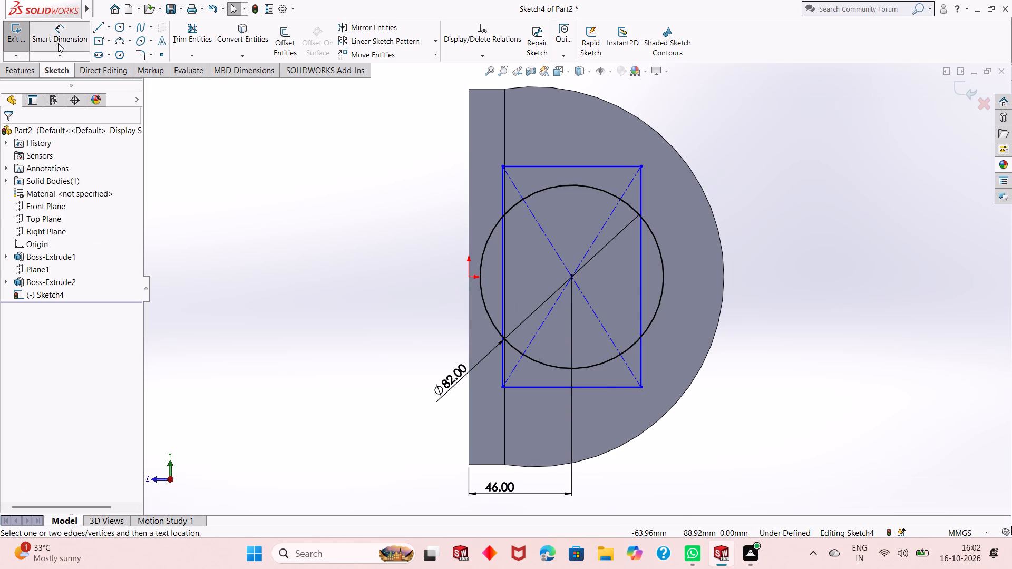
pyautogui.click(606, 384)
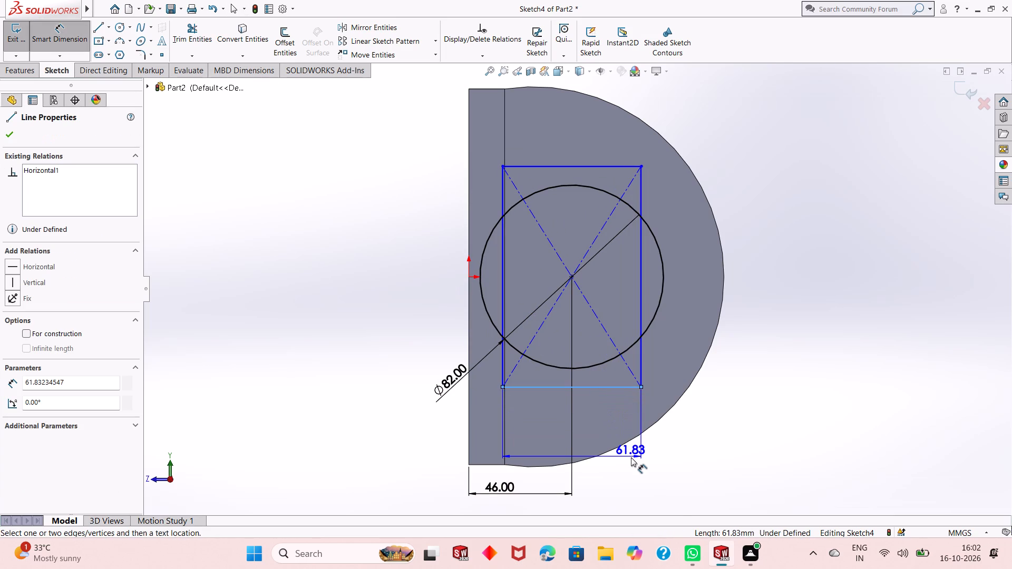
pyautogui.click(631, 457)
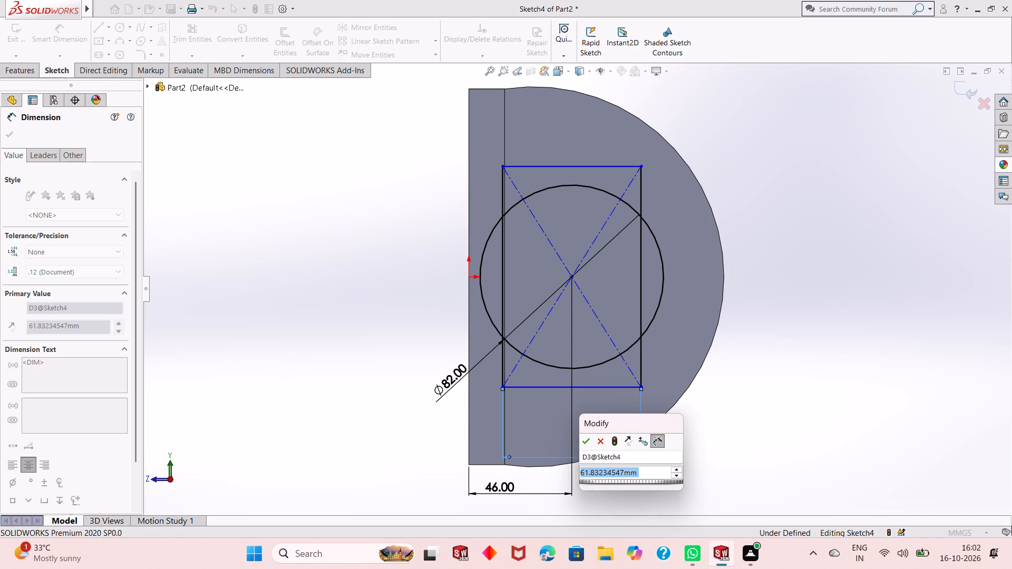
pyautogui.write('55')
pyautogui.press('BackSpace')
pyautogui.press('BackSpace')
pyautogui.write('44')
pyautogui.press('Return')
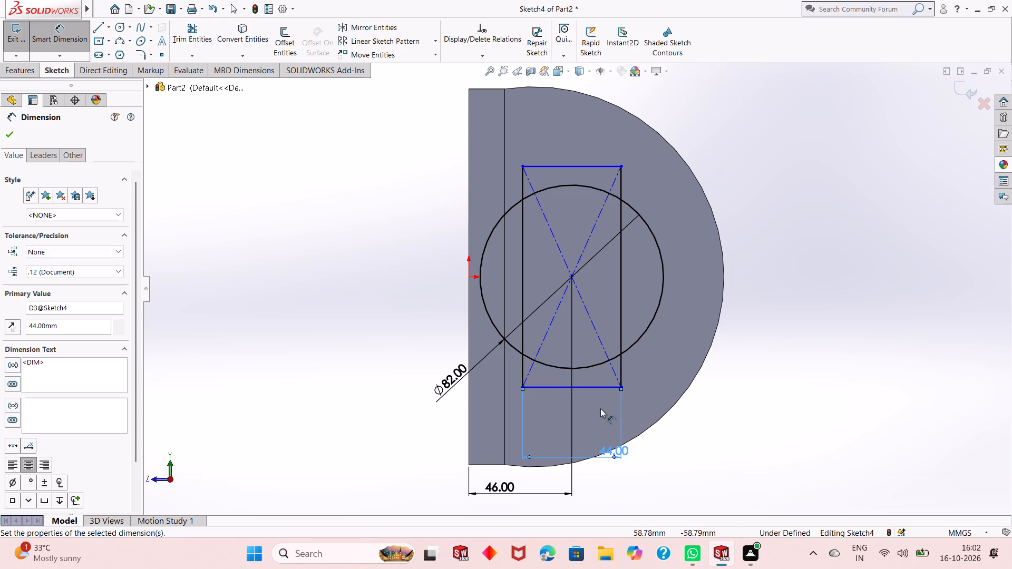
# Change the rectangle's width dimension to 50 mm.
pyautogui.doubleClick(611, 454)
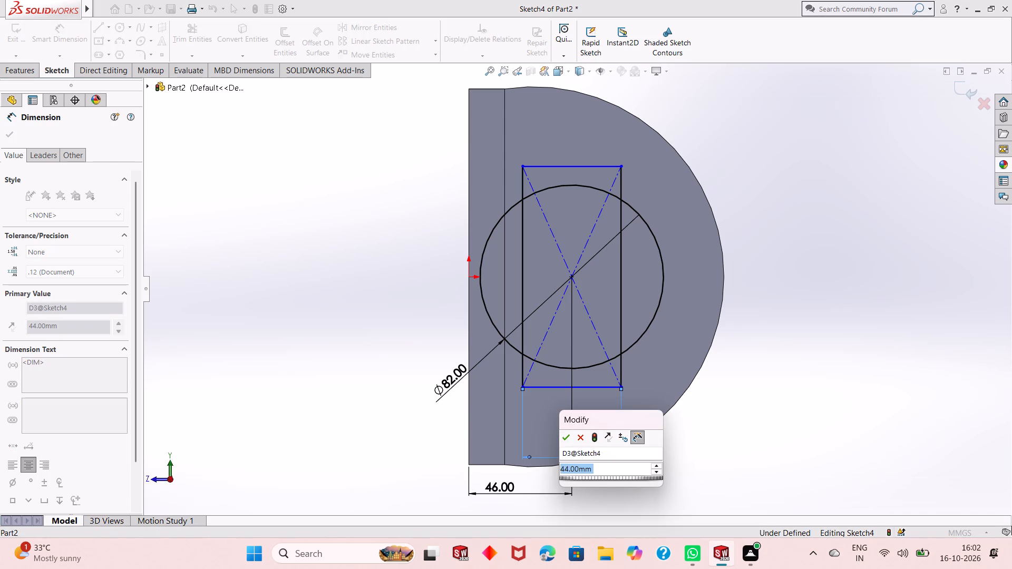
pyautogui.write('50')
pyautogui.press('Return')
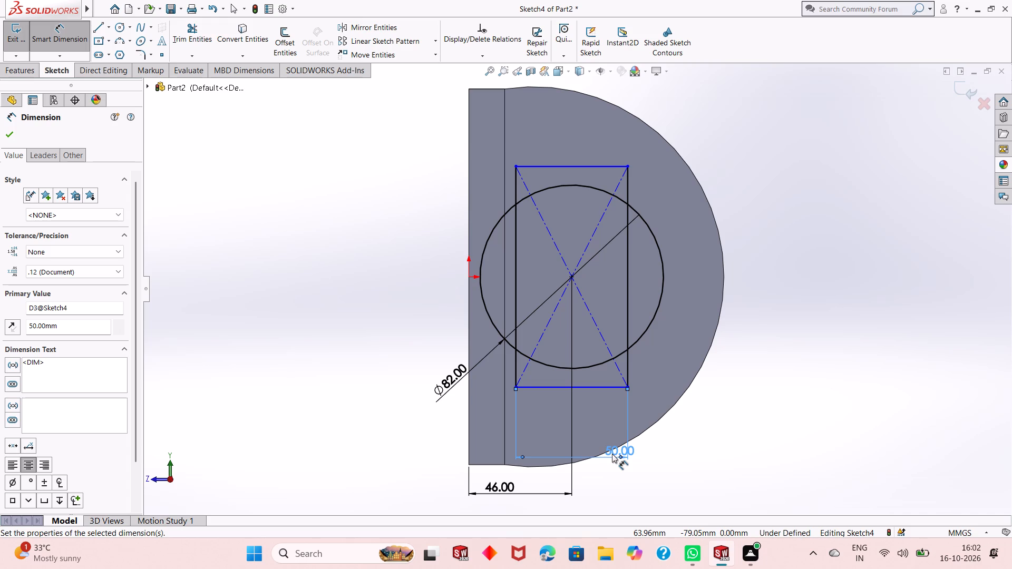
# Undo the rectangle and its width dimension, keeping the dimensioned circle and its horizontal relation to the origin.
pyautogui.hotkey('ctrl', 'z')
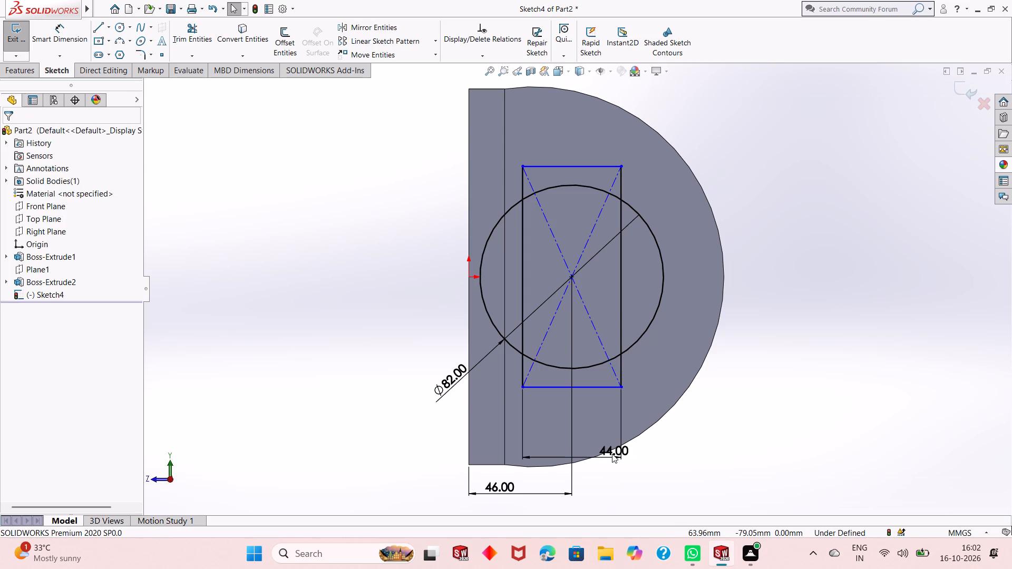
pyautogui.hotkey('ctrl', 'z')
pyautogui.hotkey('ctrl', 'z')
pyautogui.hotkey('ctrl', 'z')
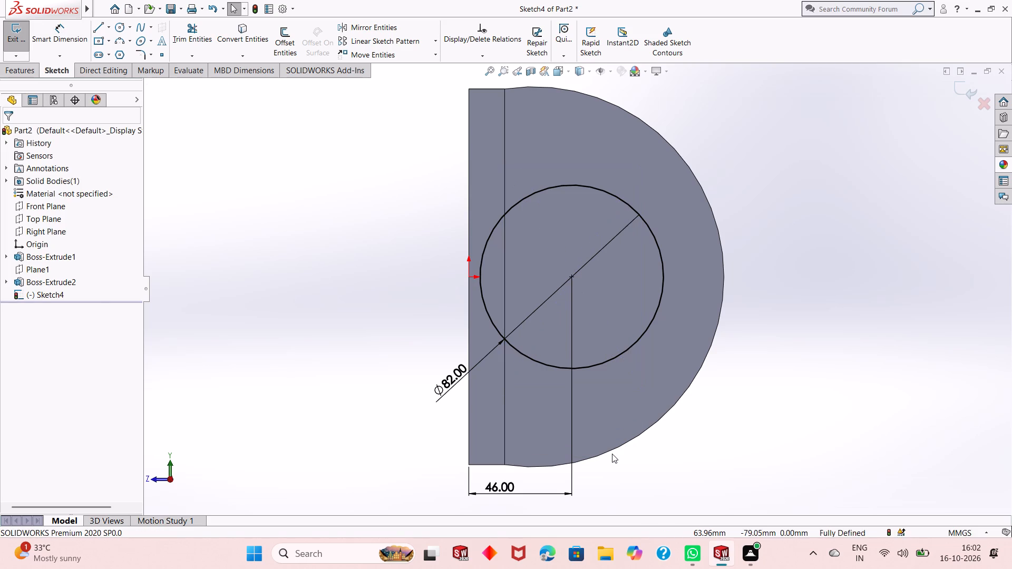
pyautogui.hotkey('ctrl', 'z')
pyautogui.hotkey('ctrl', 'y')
# Sketch a second circle of about 55 mm radius, concentric with the 82 mm circle.
pyautogui.scroll(-2, 617, 337)
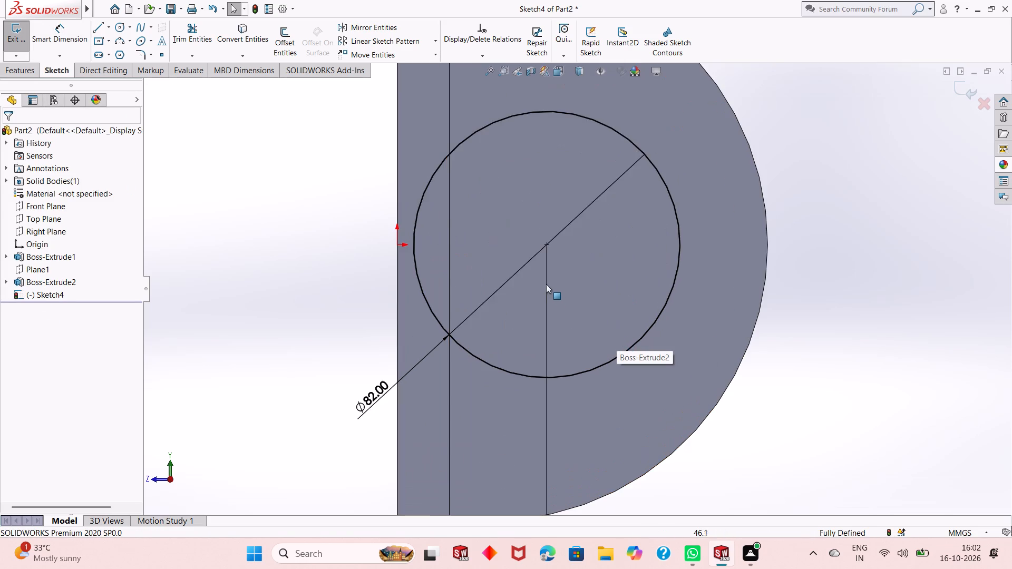
pyautogui.scroll(1, 546, 283)
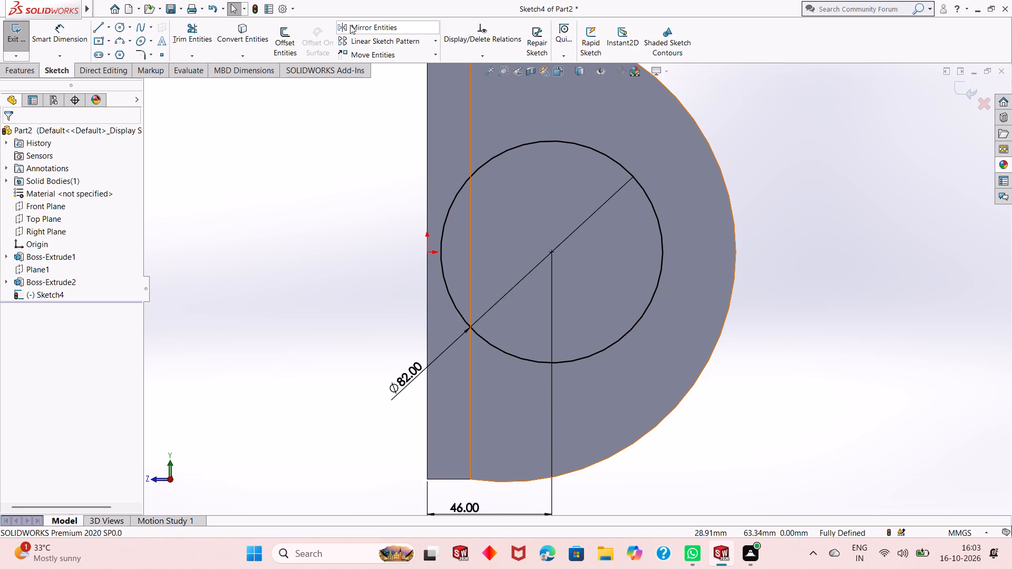
pyautogui.click(116, 22)
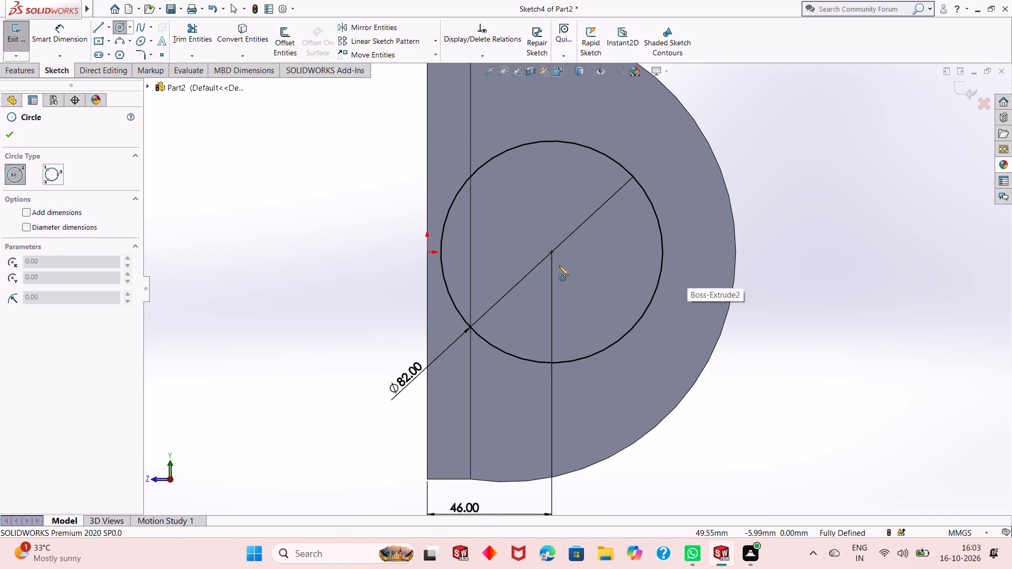
pyautogui.click(552, 254)
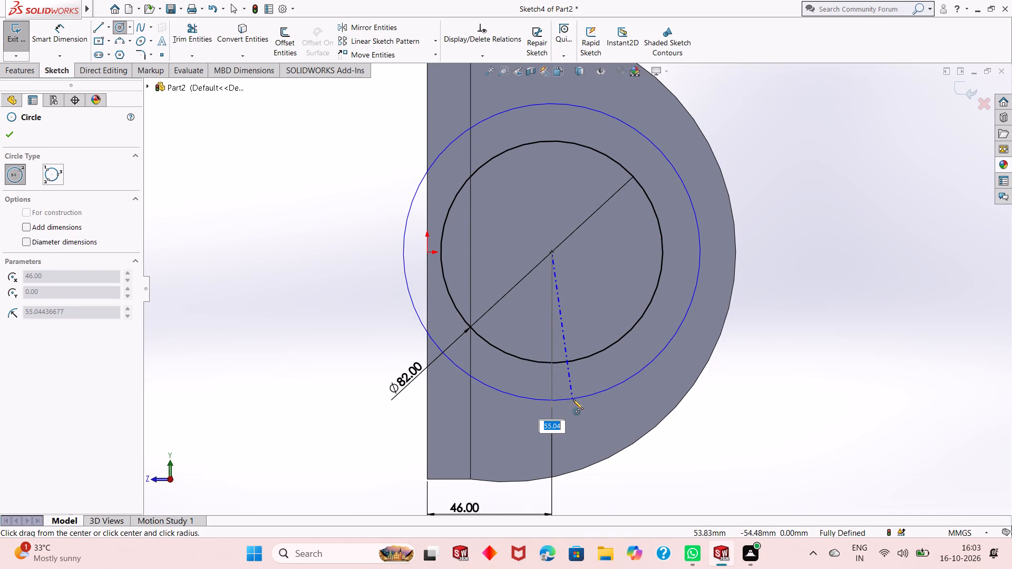
pyautogui.click(573, 399)
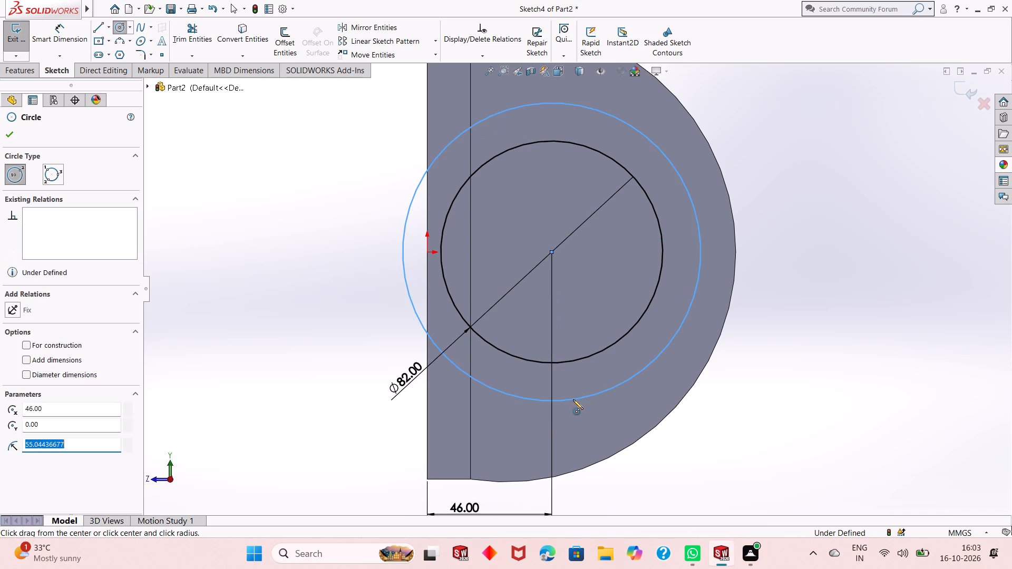
pyautogui.scroll(2, 563, 337)
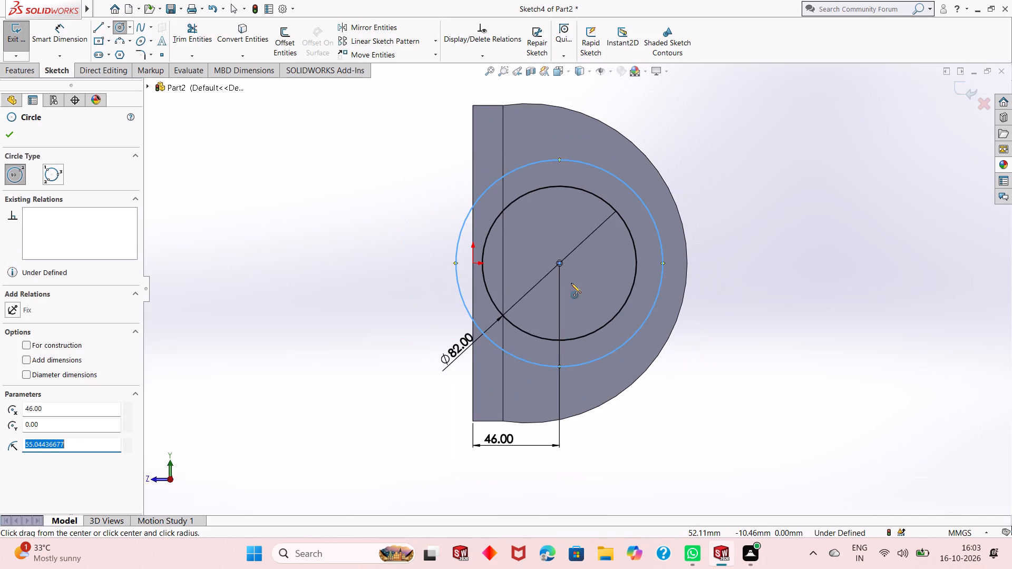
pyautogui.scroll(-1, 571, 283)
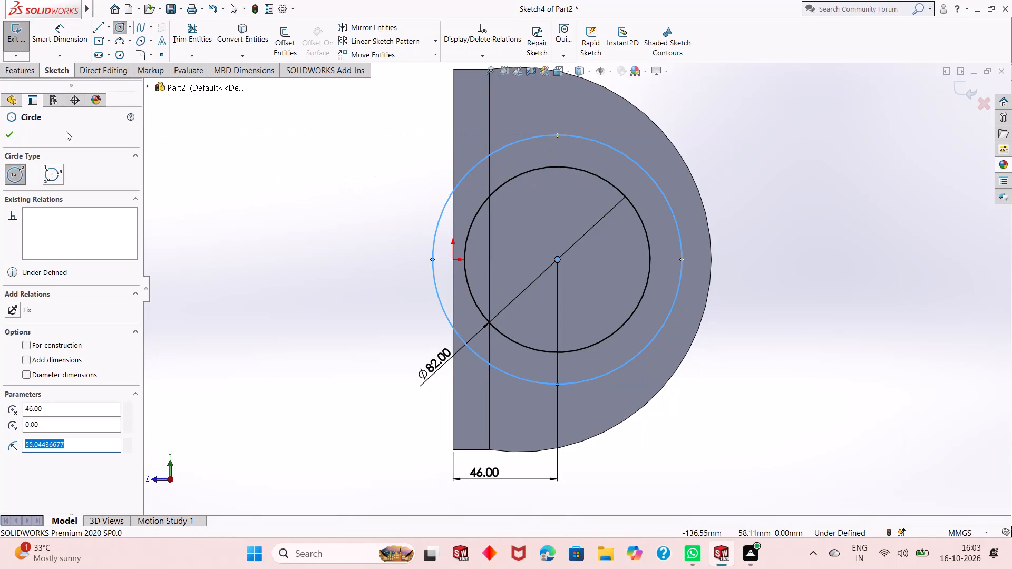
# Convert the larger concentric circle around the 82 mm circle to construction geometry.
pyautogui.click(3, 135)
pyautogui.click(434, 237)
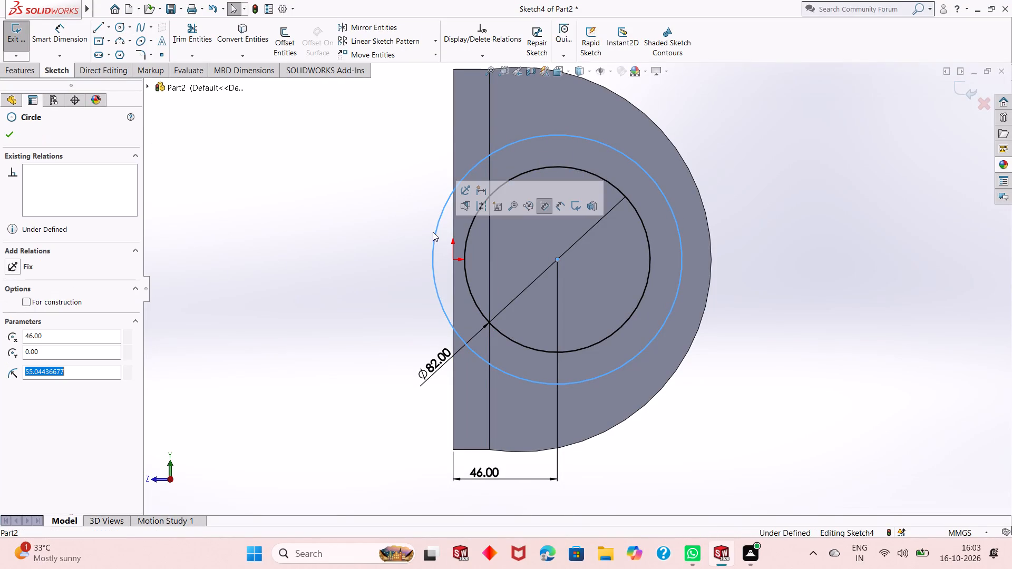
pyautogui.click(478, 205)
pyautogui.click(388, 211)
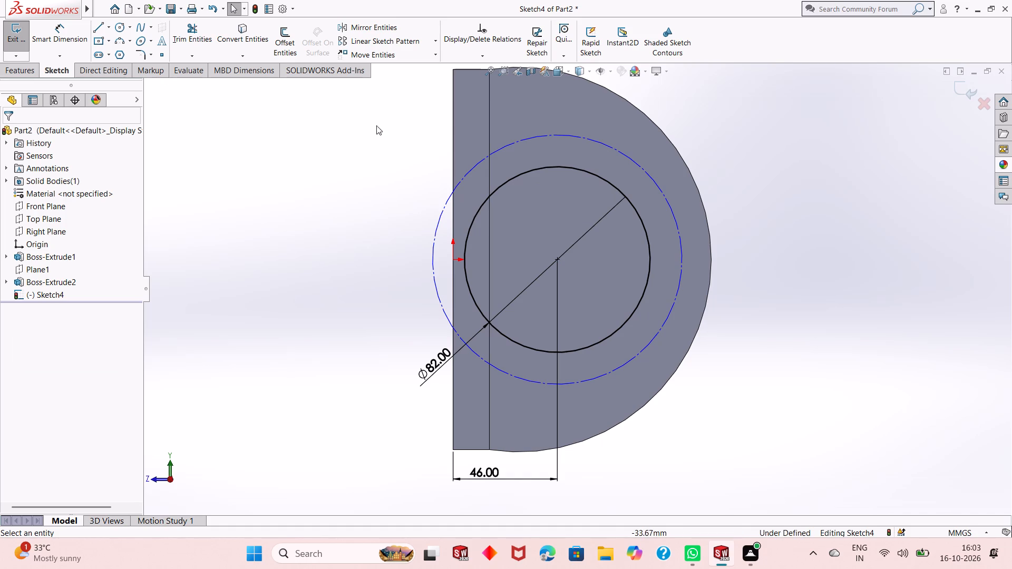
# Dimension the construction circle's diameter and set it to 100 mm.
pyautogui.click(65, 46)
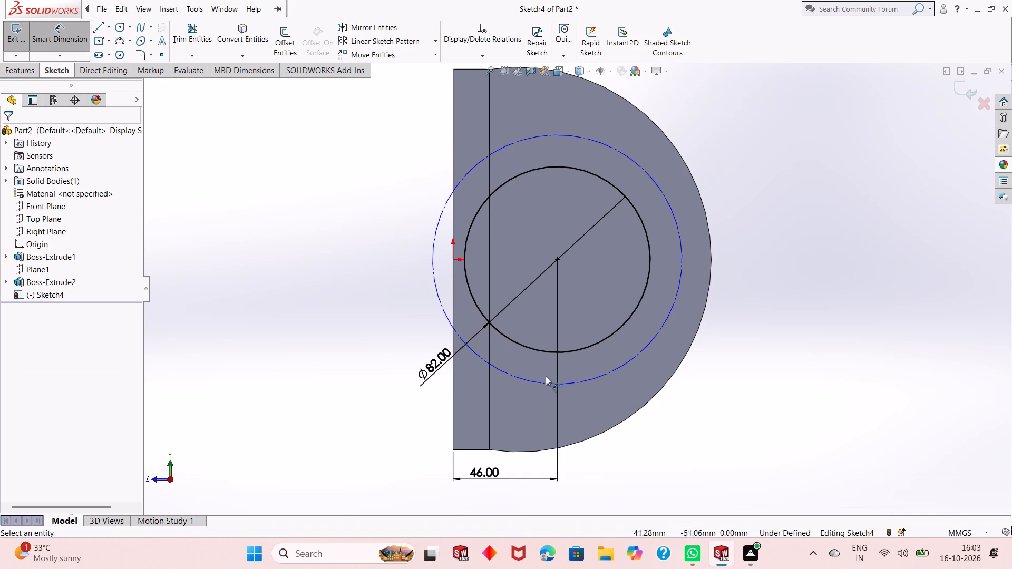
pyautogui.click(531, 380)
pyautogui.click(381, 408)
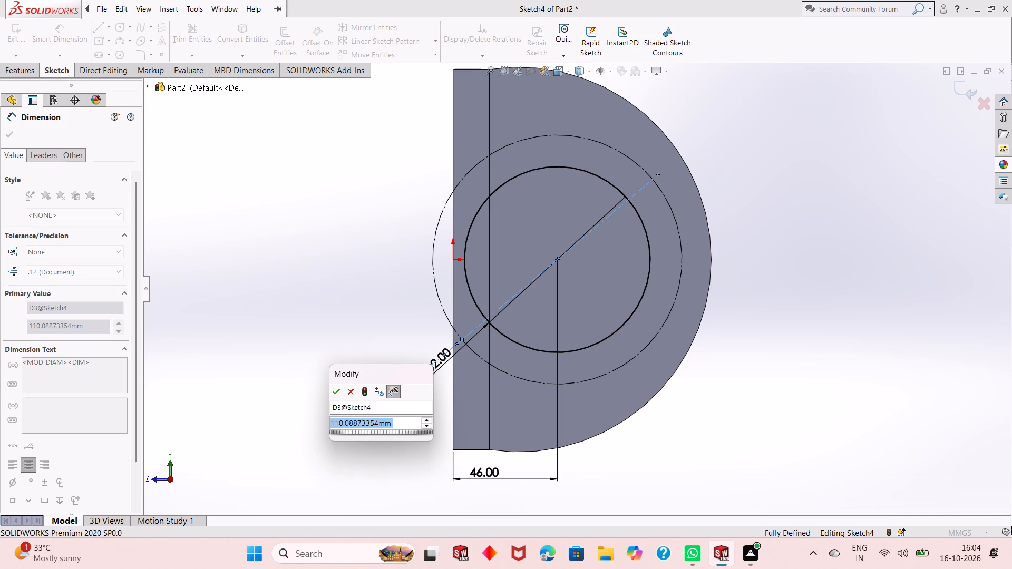
pyautogui.write('100')
pyautogui.press('Return')
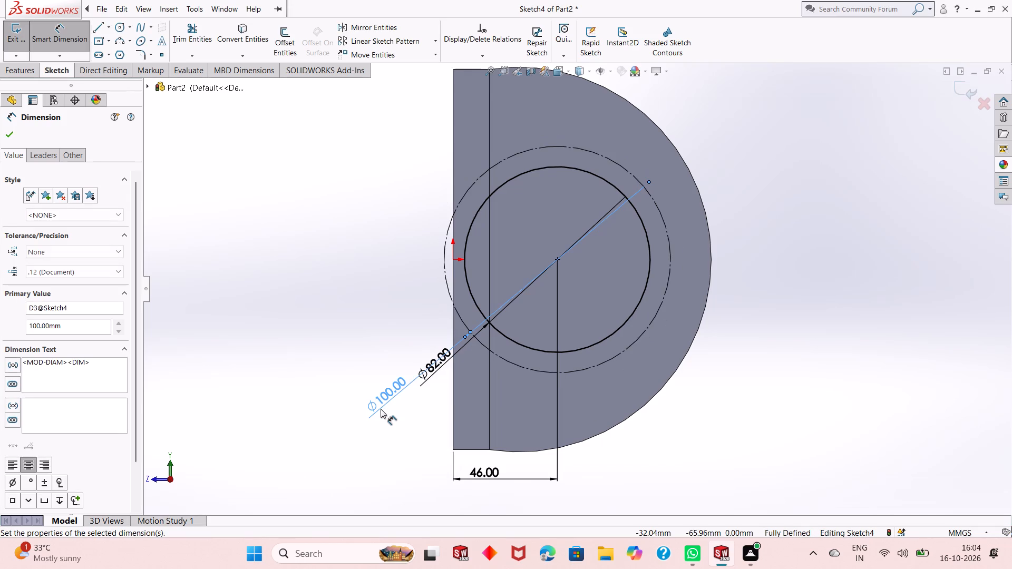
pyautogui.click(314, 187)
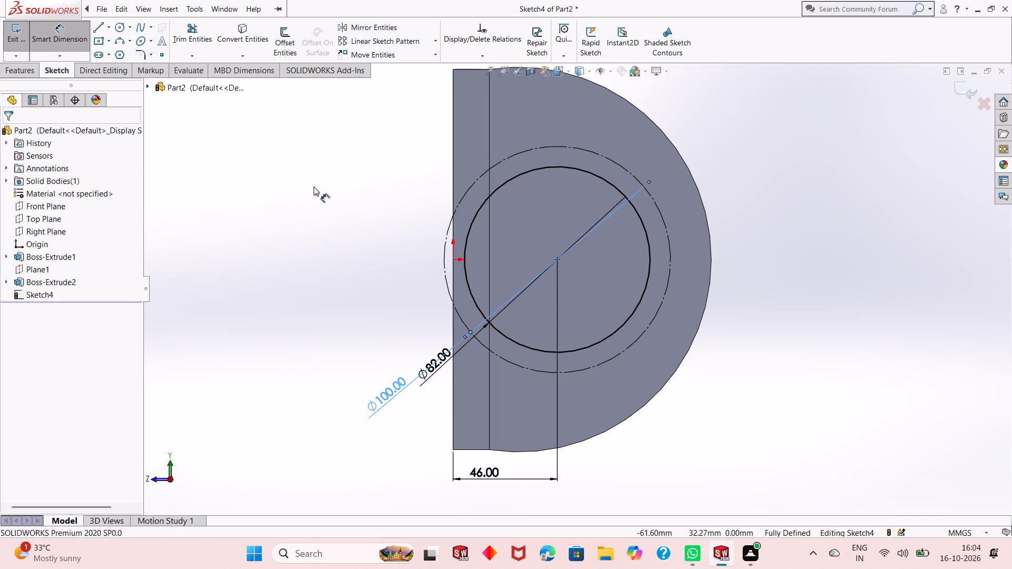
# Sketch a centerline about 60 mm long from the circles' shared center, sloping upward at about 56° and ending beyond the construction circle.
pyautogui.click(108, 27)
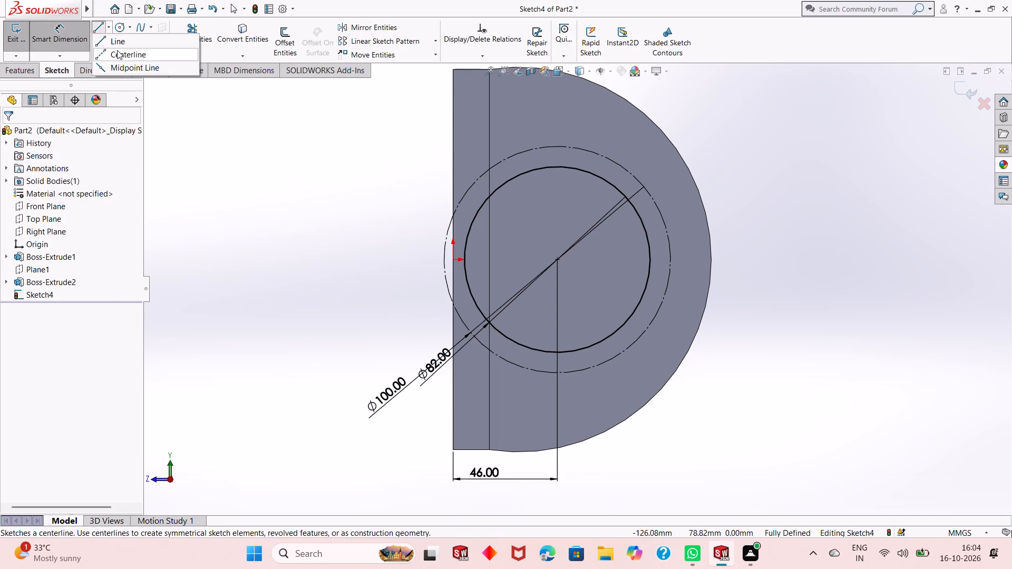
pyautogui.click(118, 51)
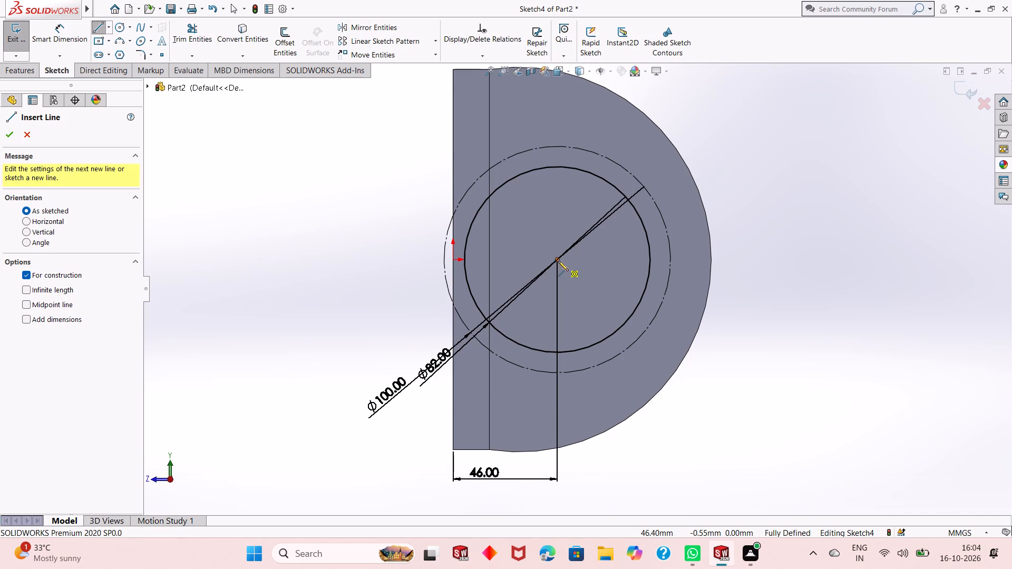
pyautogui.click(558, 261)
pyautogui.click(633, 148)
pyautogui.rightClick(633, 148)
pyautogui.click(650, 153)
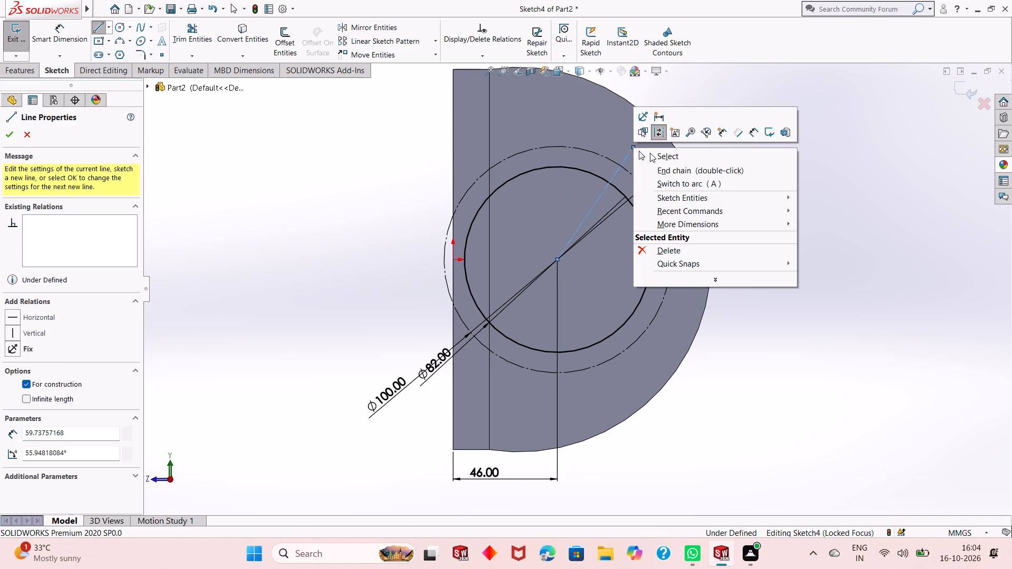
# Dimension the angle between the centerline and the horizontal through the circles' center, and set it to 50°.
pyautogui.click(69, 33)
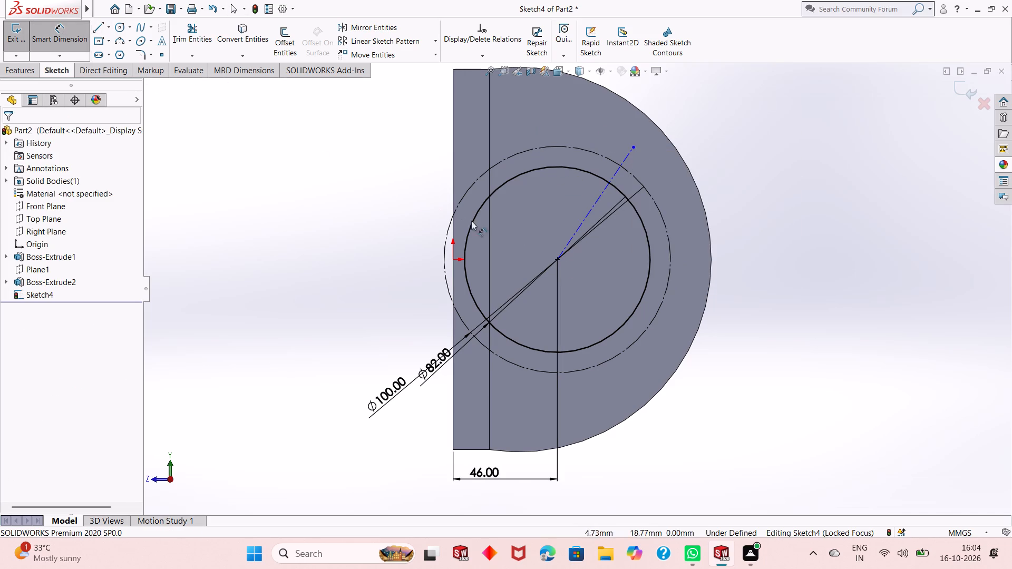
pyautogui.click(587, 218)
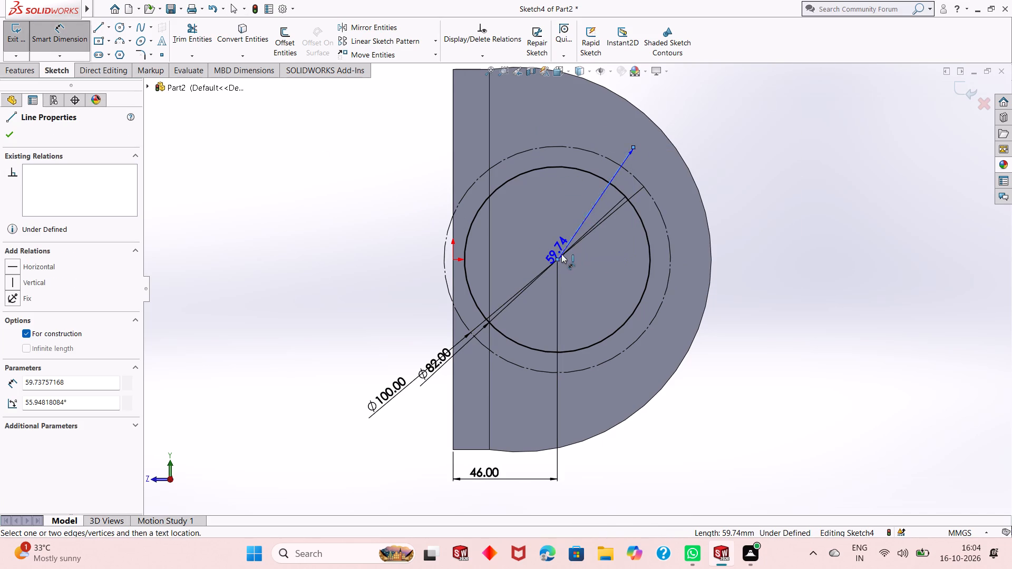
pyautogui.click(559, 259)
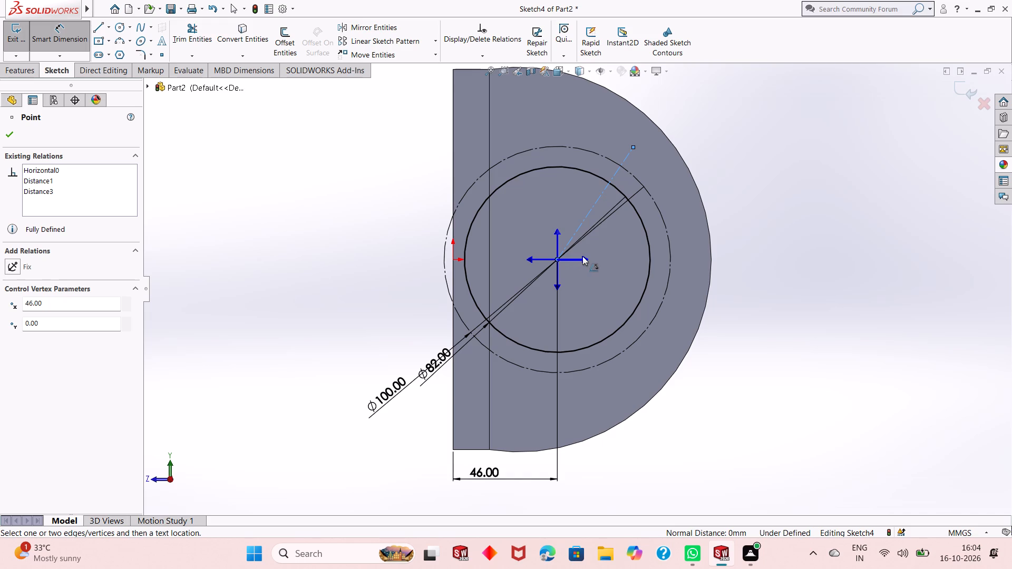
pyautogui.click(585, 259)
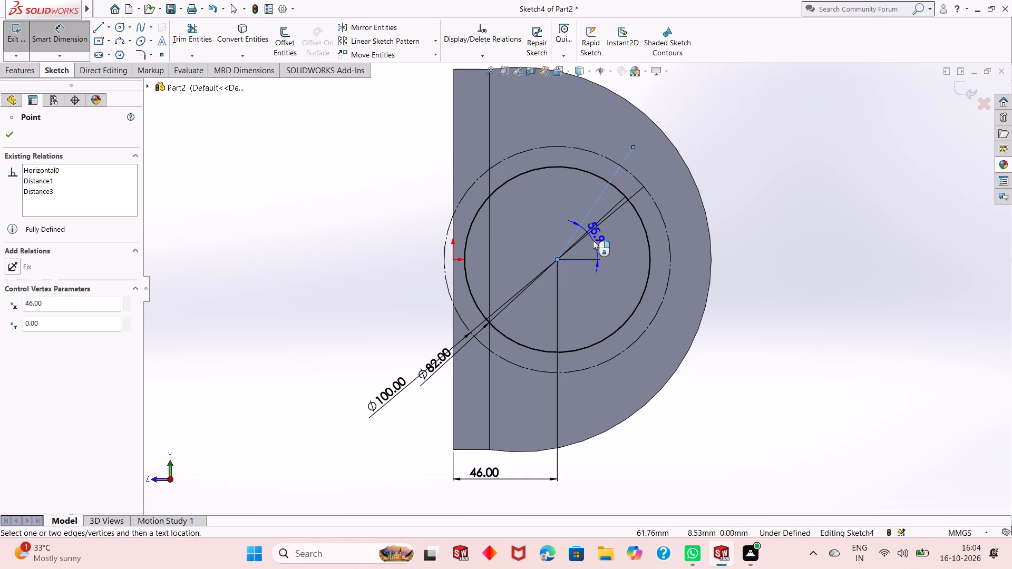
pyautogui.click(593, 240)
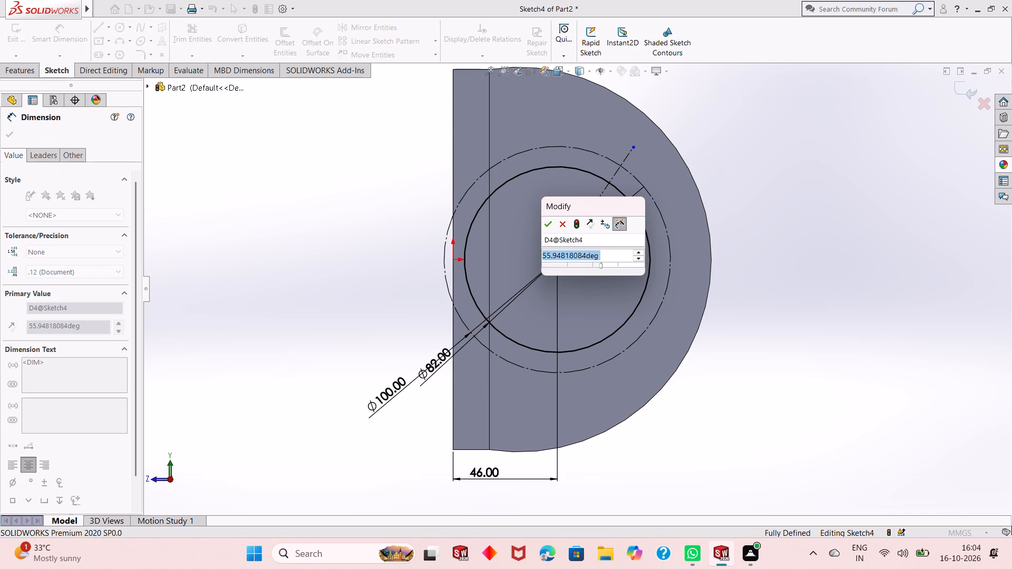
pyautogui.write('50')
pyautogui.press('Return')
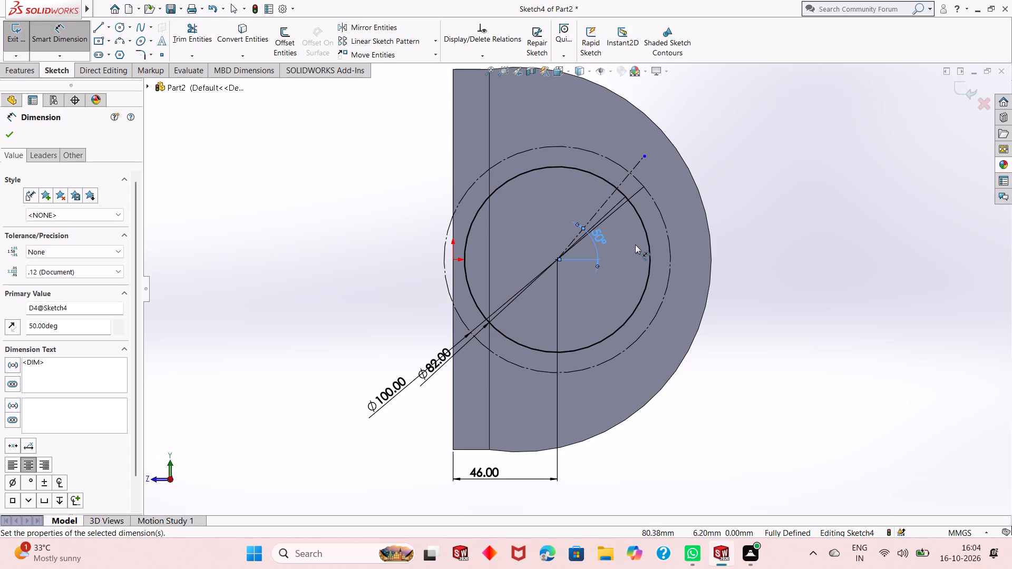
pyautogui.scroll(-1, 590, 251)
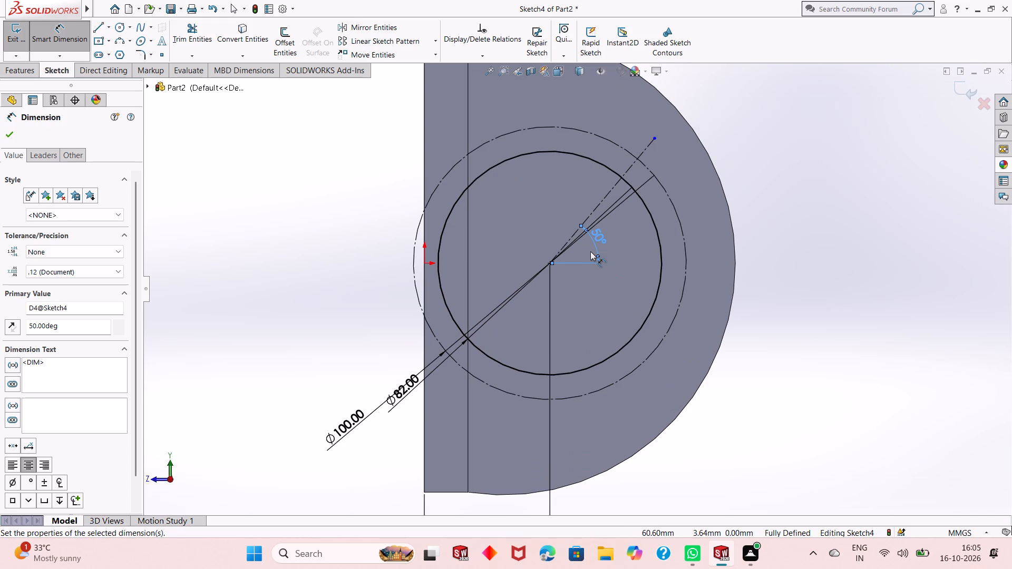
pyautogui.scroll(1, 588, 253)
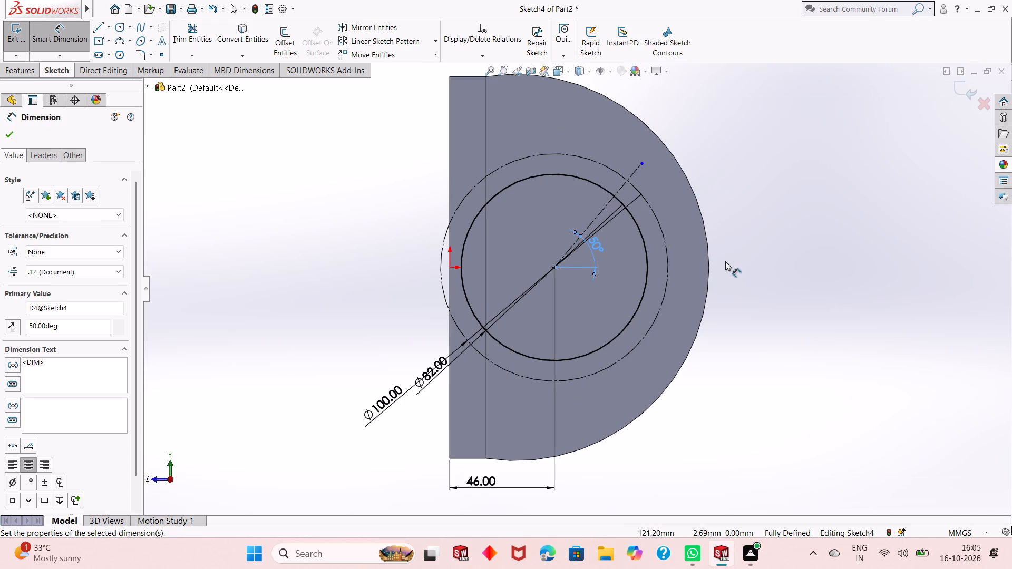
pyautogui.press('Escape')
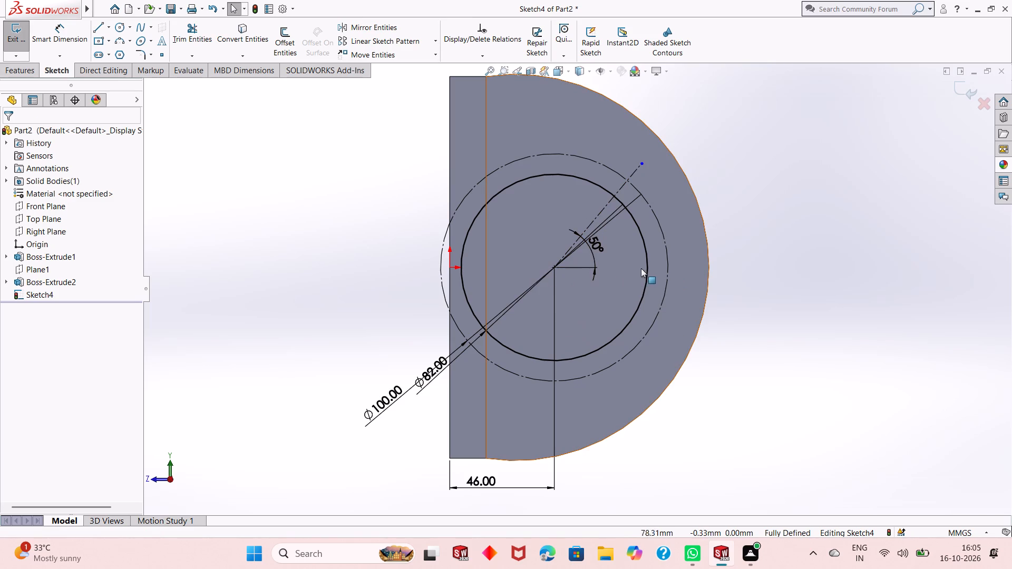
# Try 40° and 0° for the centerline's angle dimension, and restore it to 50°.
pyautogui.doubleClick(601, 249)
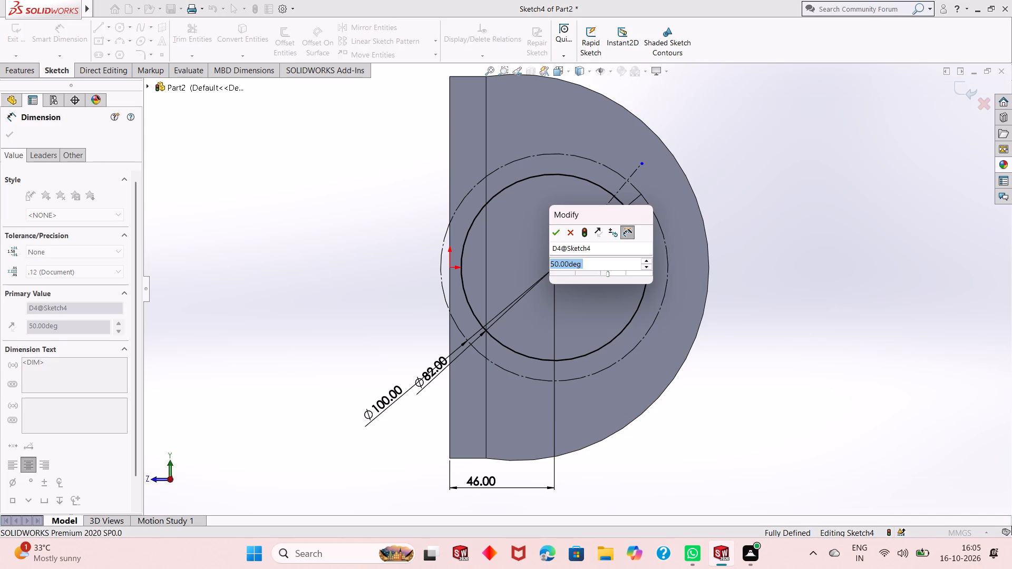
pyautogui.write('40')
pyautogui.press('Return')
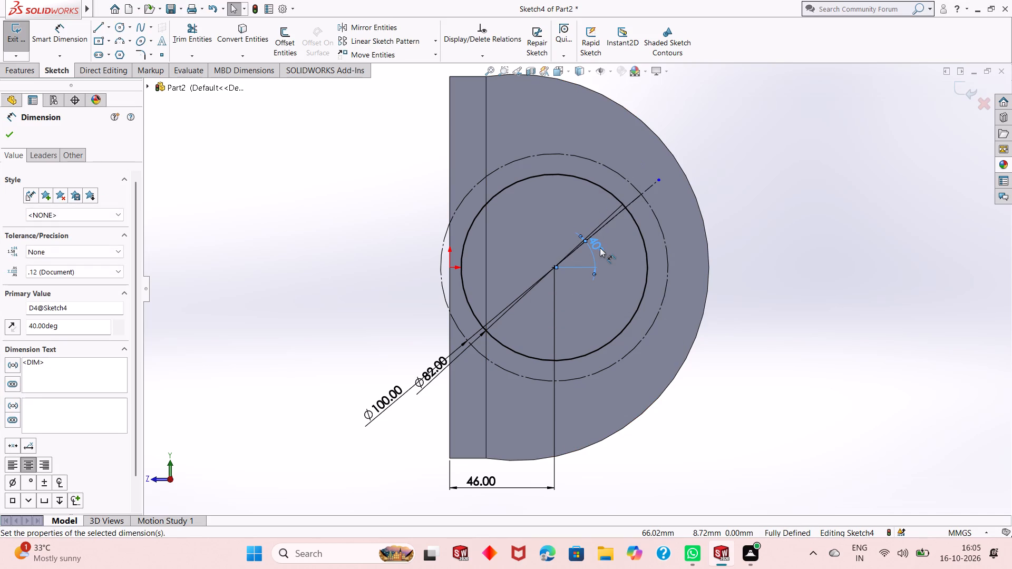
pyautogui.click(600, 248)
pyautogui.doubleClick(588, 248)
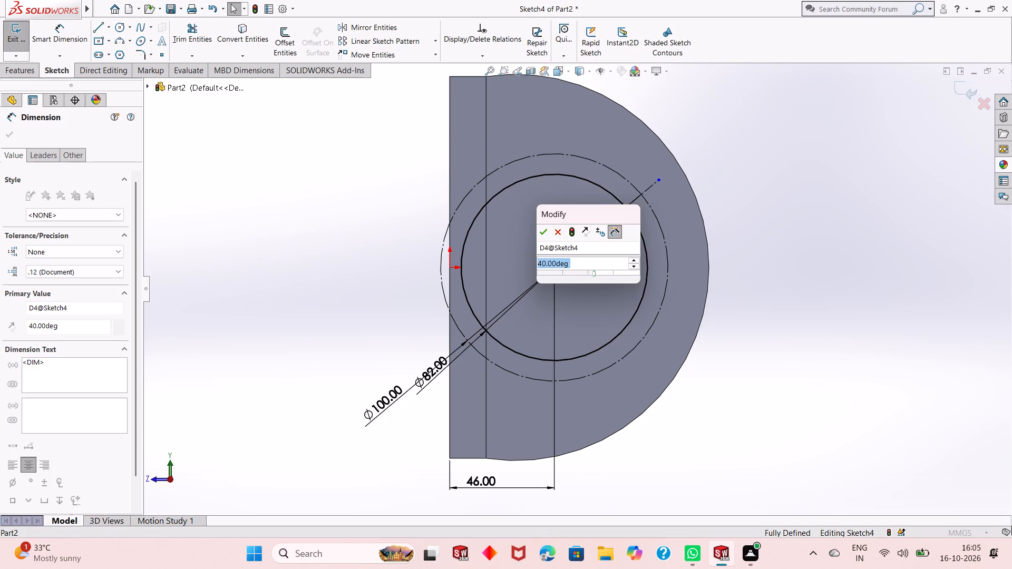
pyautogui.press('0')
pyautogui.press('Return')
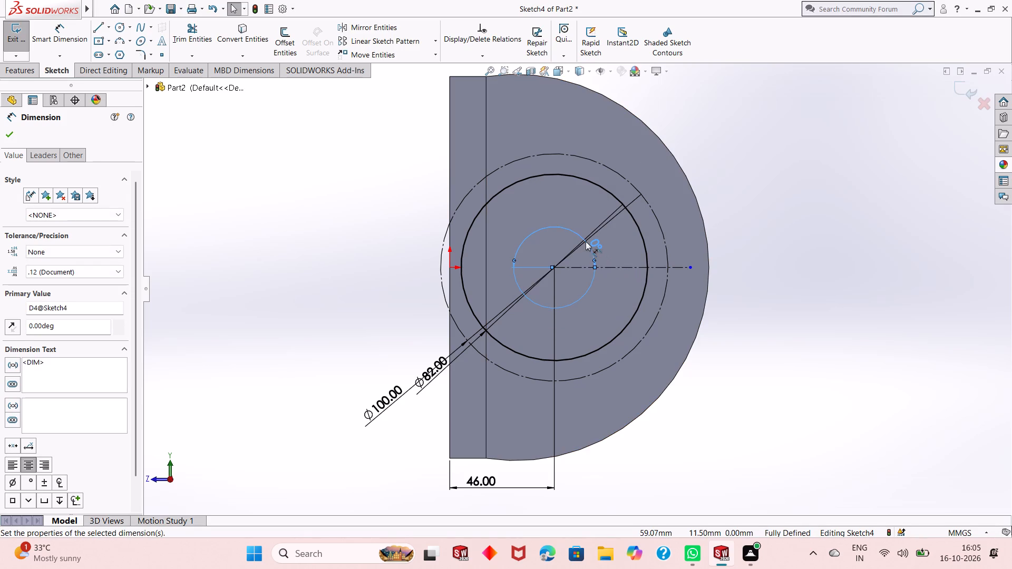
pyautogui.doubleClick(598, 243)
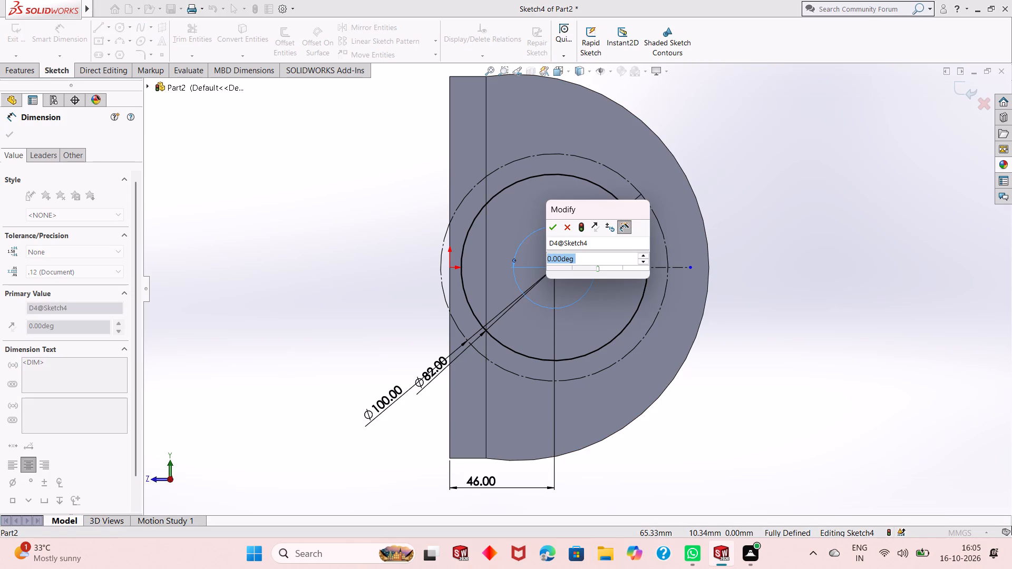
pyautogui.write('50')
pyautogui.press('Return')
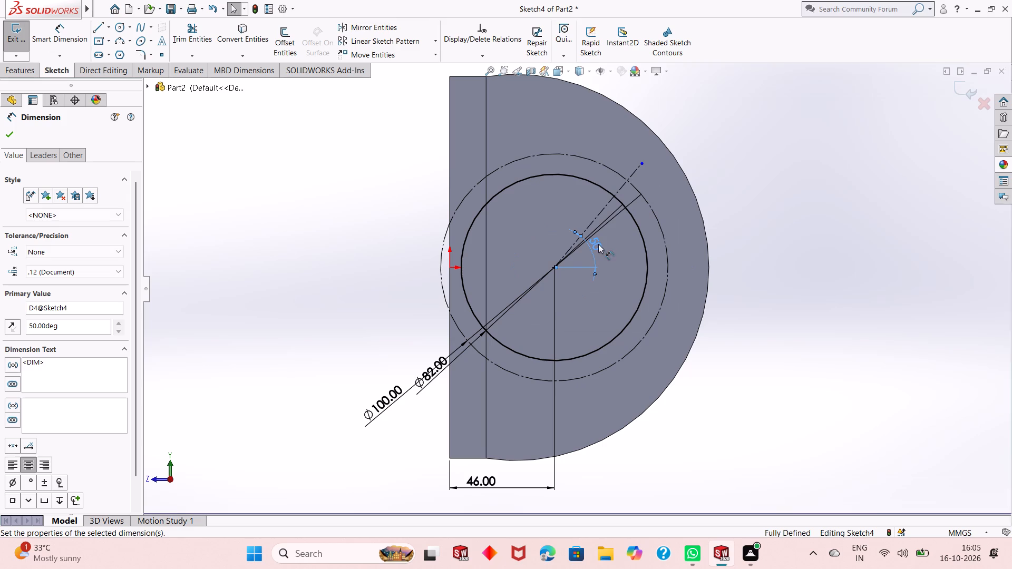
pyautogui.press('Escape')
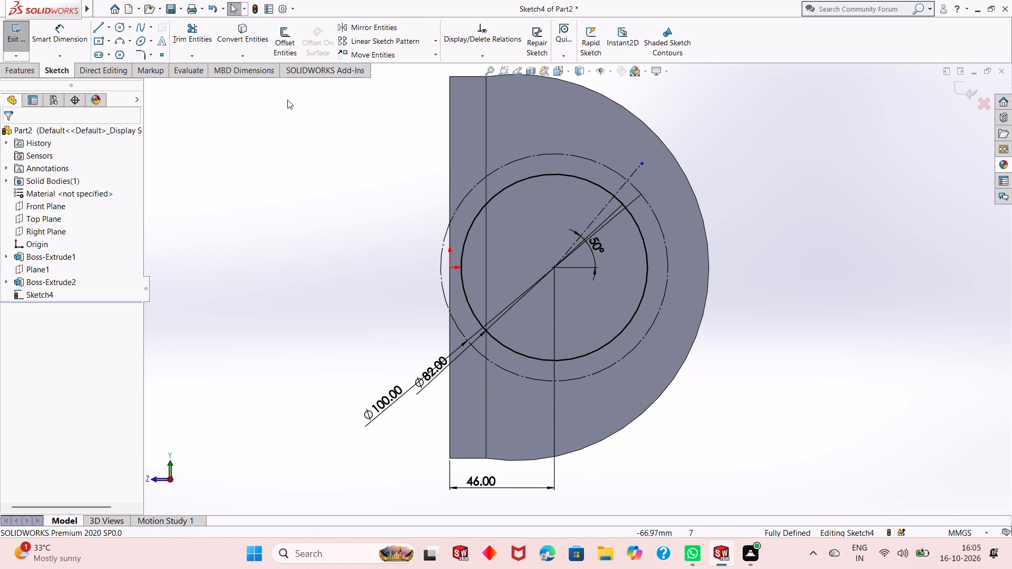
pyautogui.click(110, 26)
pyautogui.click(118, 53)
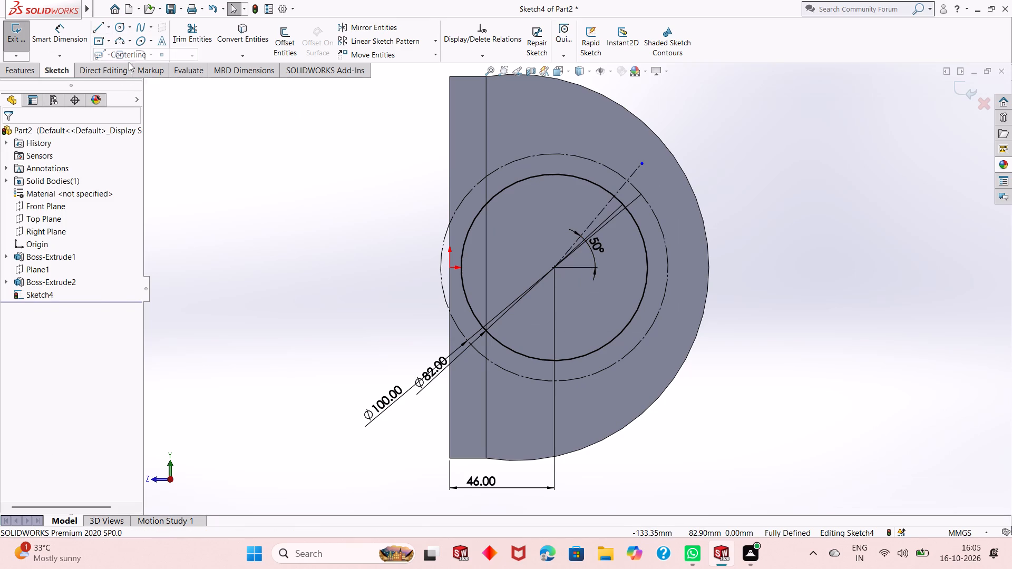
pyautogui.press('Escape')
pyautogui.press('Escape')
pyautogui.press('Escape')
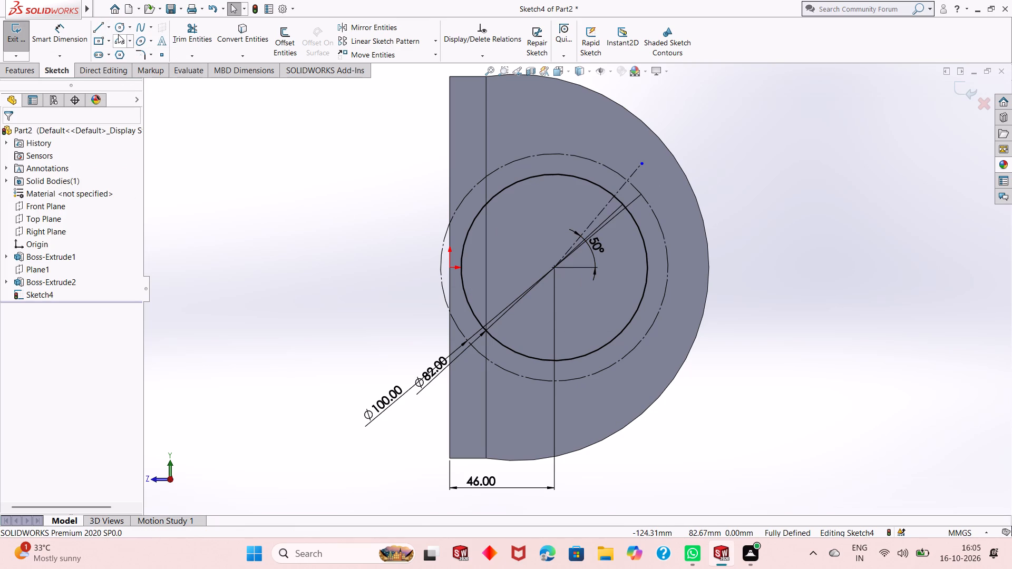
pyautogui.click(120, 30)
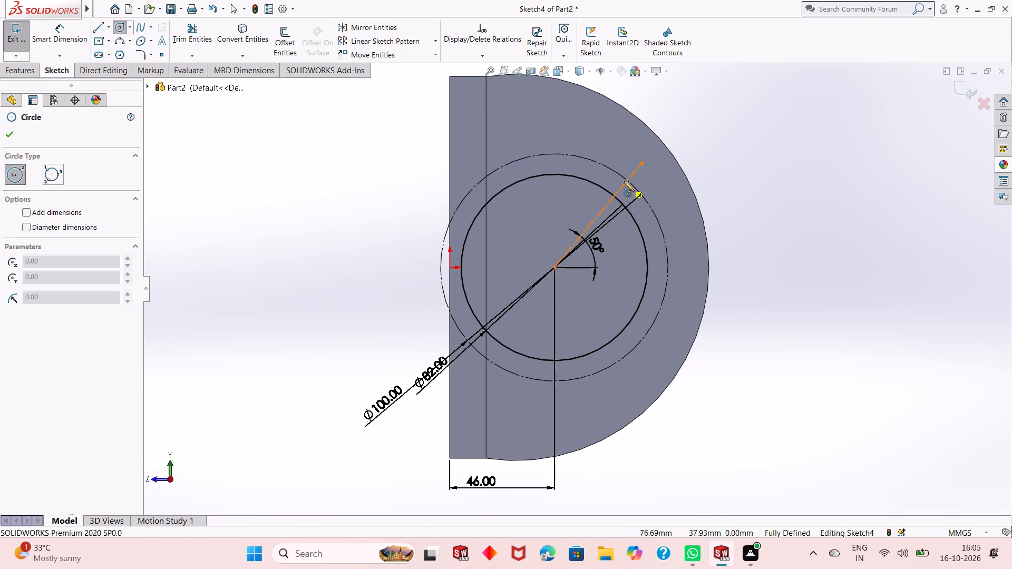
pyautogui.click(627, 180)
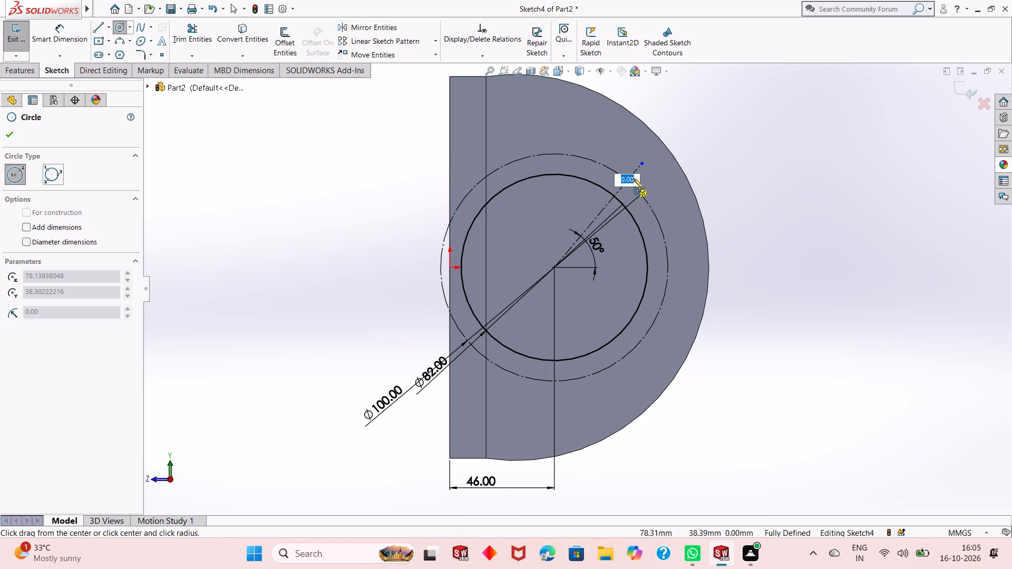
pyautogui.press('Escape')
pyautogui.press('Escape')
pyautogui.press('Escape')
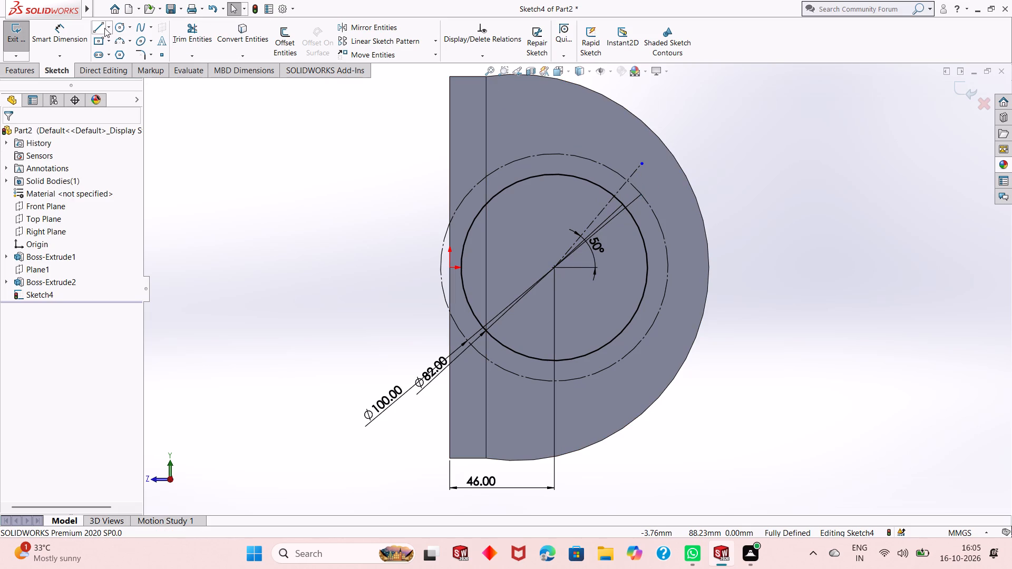
# Sketch a circle about 13 mm in diameter centered where the centerline crosses the 100 mm construction circle.
pyautogui.click(115, 30)
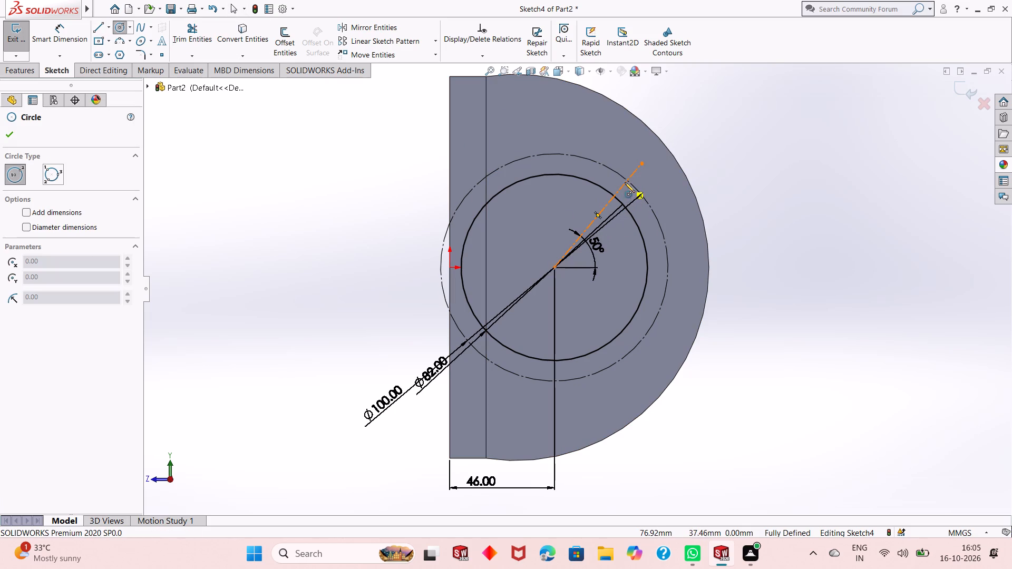
pyautogui.click(629, 180)
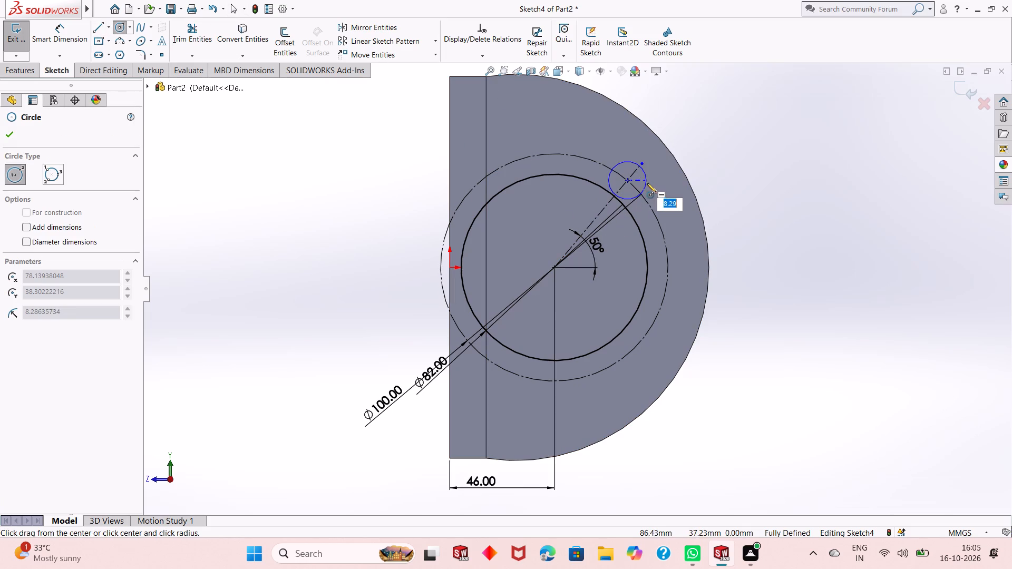
pyautogui.click(640, 184)
pyautogui.press('Escape')
pyautogui.press('Escape')
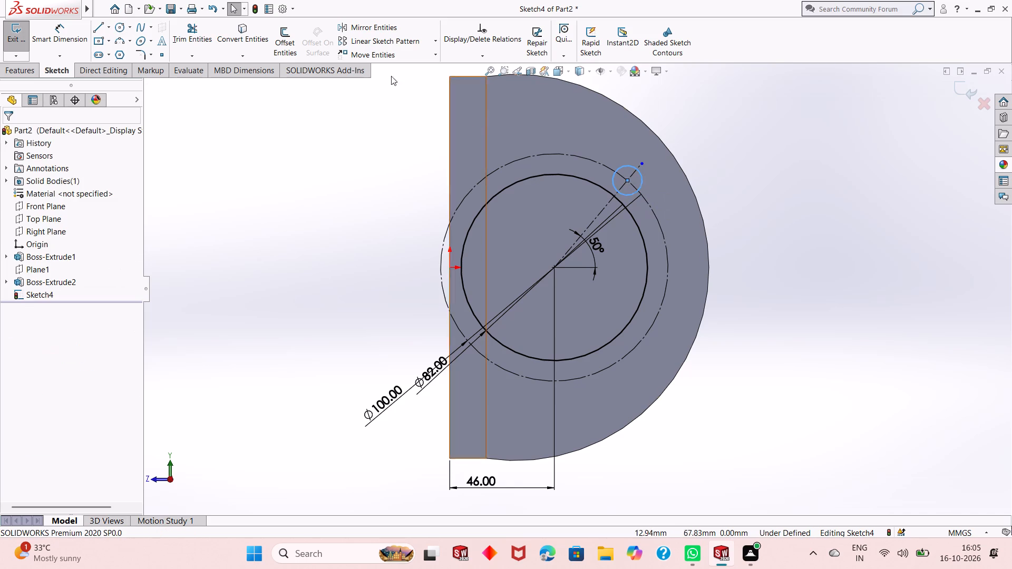
pyautogui.press('Escape')
pyautogui.press('Escape')
# Dimension the small circle's diameter on the construction circle and set it to 12 mm.
pyautogui.click(57, 33)
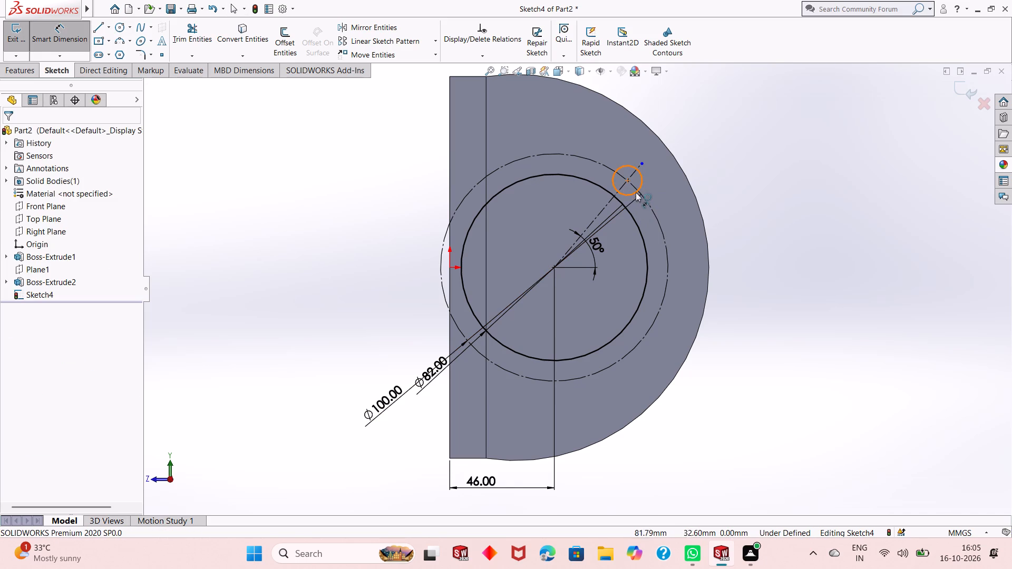
pyautogui.click(635, 192)
pyautogui.click(795, 198)
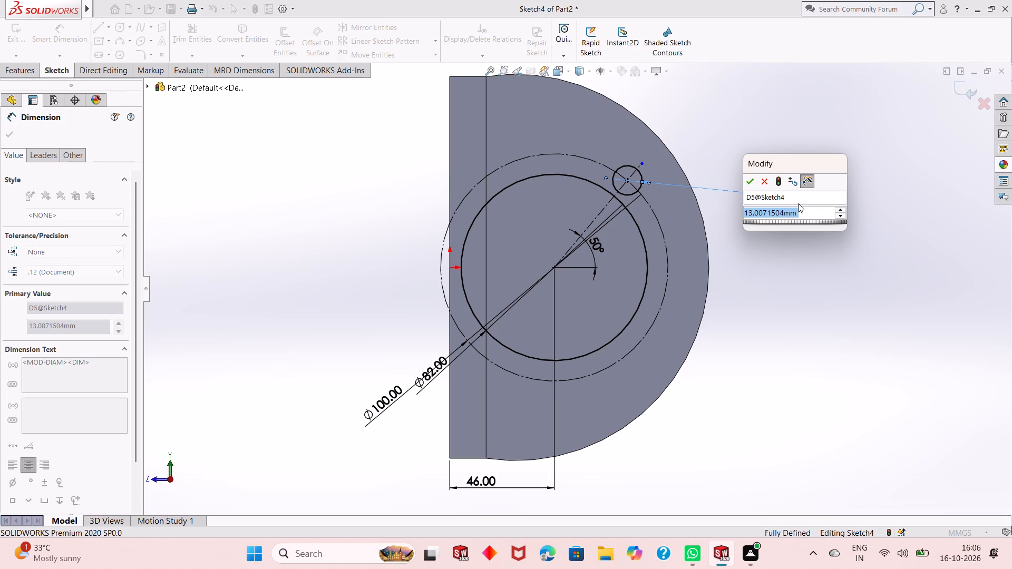
pyautogui.press('1')
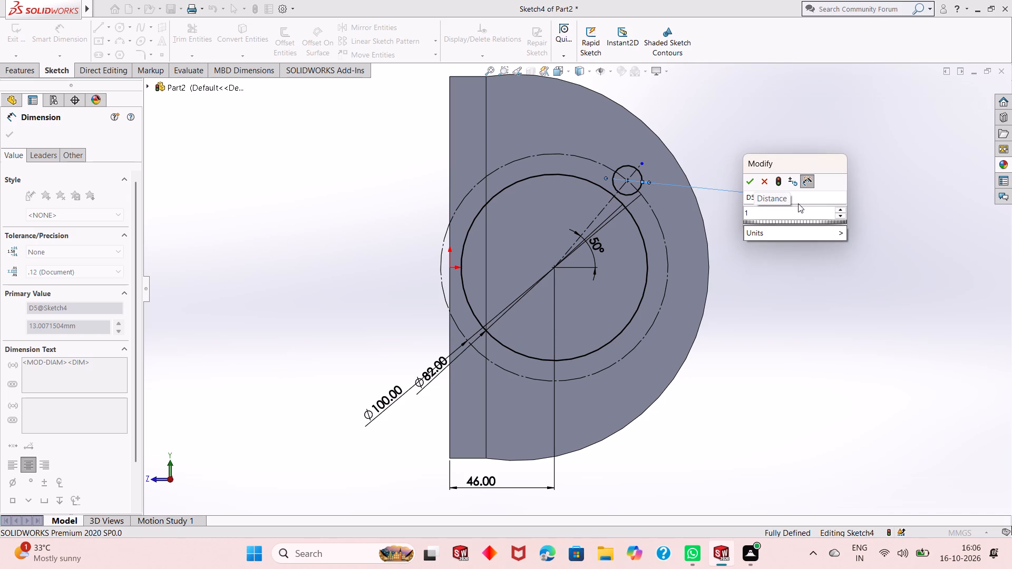
pyautogui.press('2')
pyautogui.press('Return')
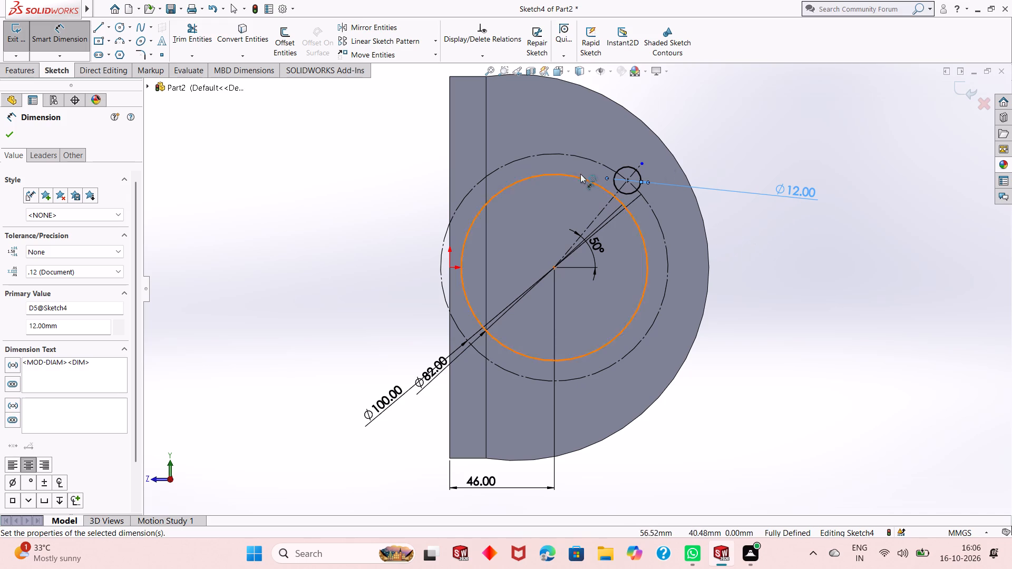
# Set the construction circle's diameter to 96 mm.
pyautogui.tripleClick(379, 408)
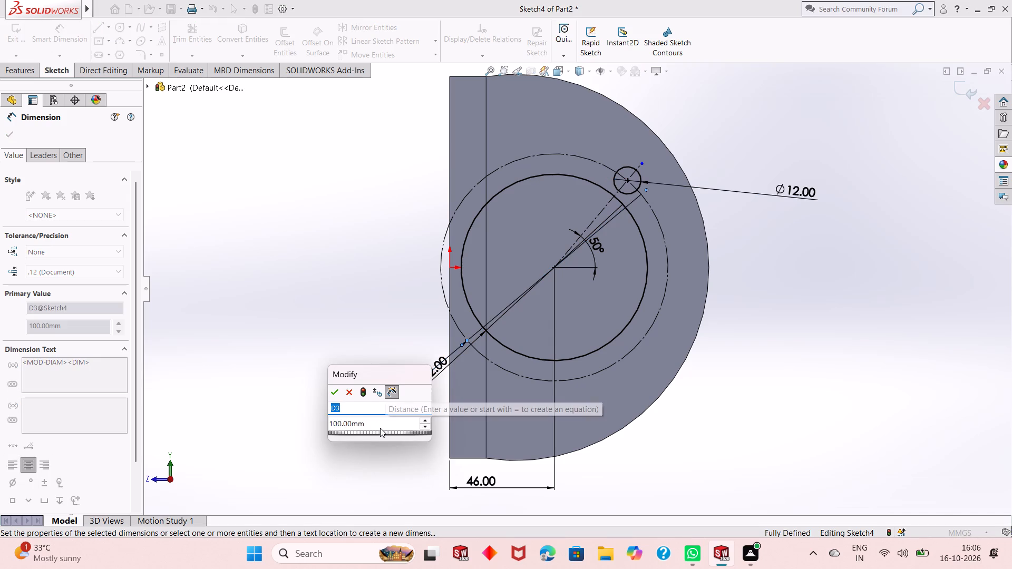
pyautogui.doubleClick(377, 424)
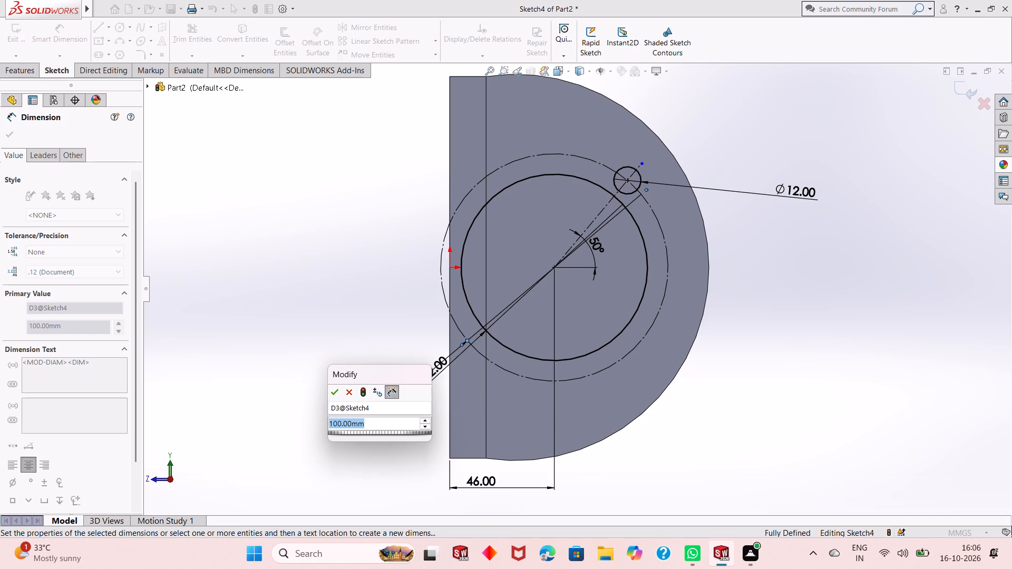
pyautogui.write('96')
pyautogui.press('Return')
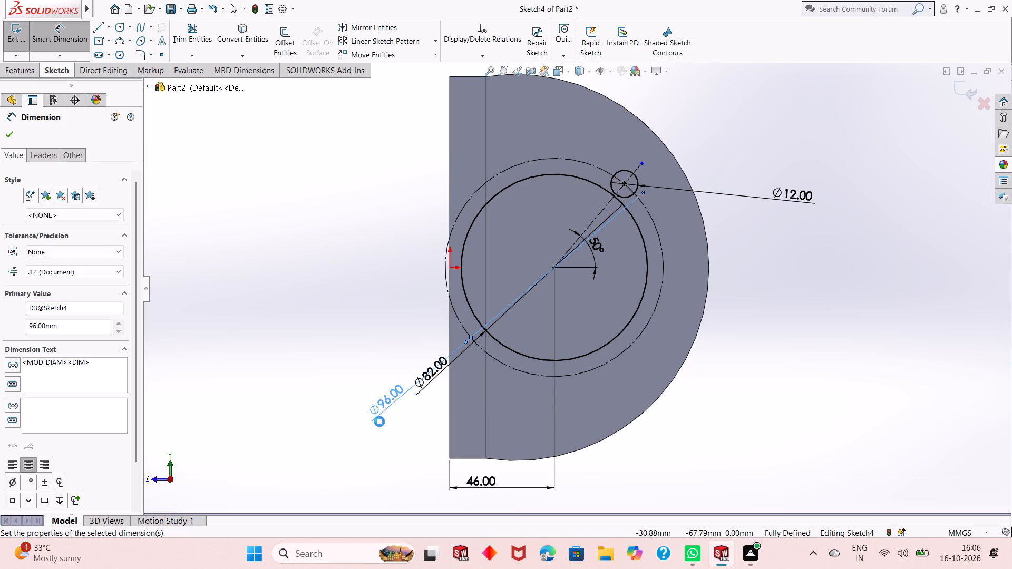
# Set the small circle's diameter to 10 mm.
pyautogui.doubleClick(787, 193)
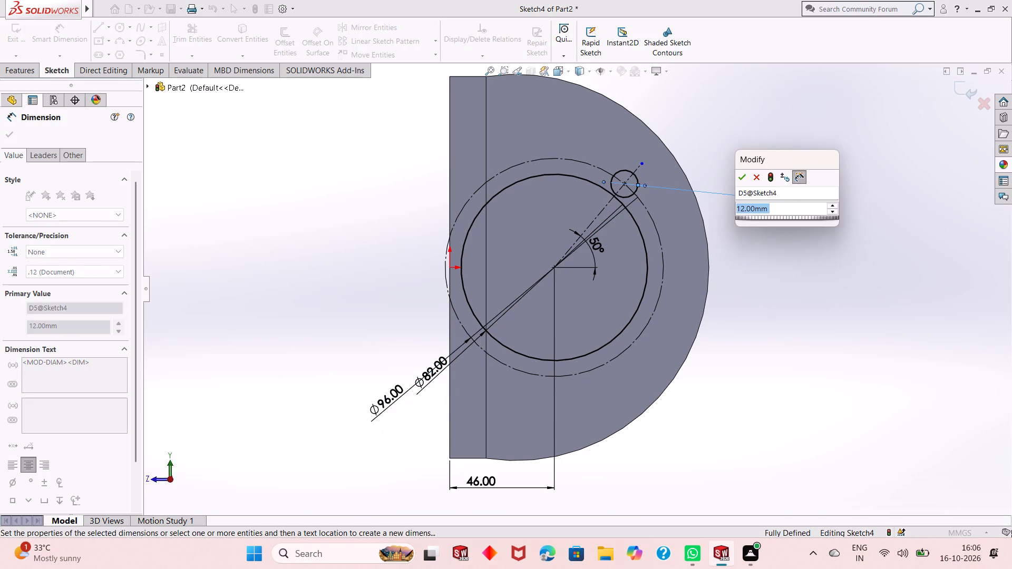
pyautogui.write('10')
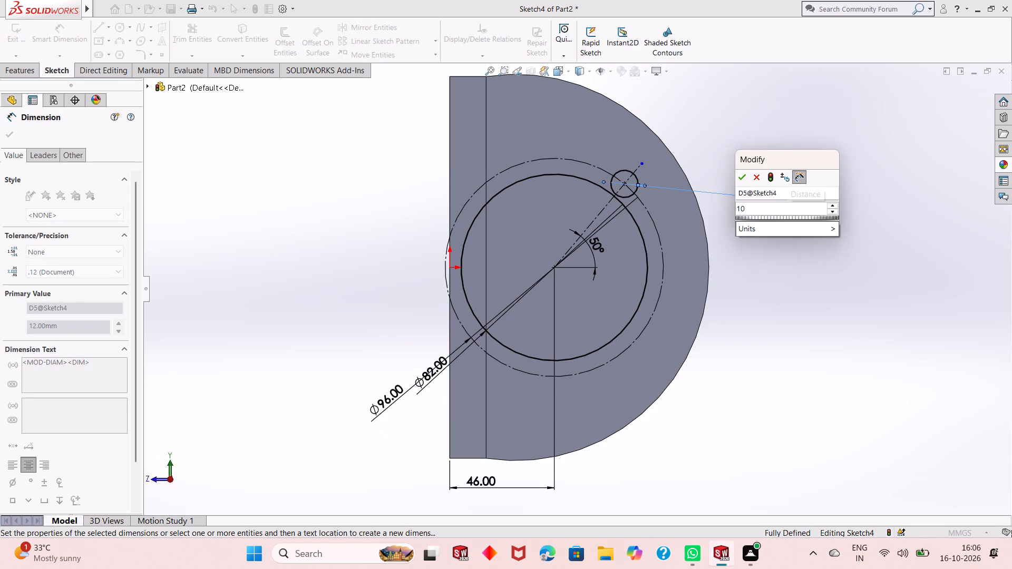
pyautogui.press('Return')
pyautogui.click(792, 231)
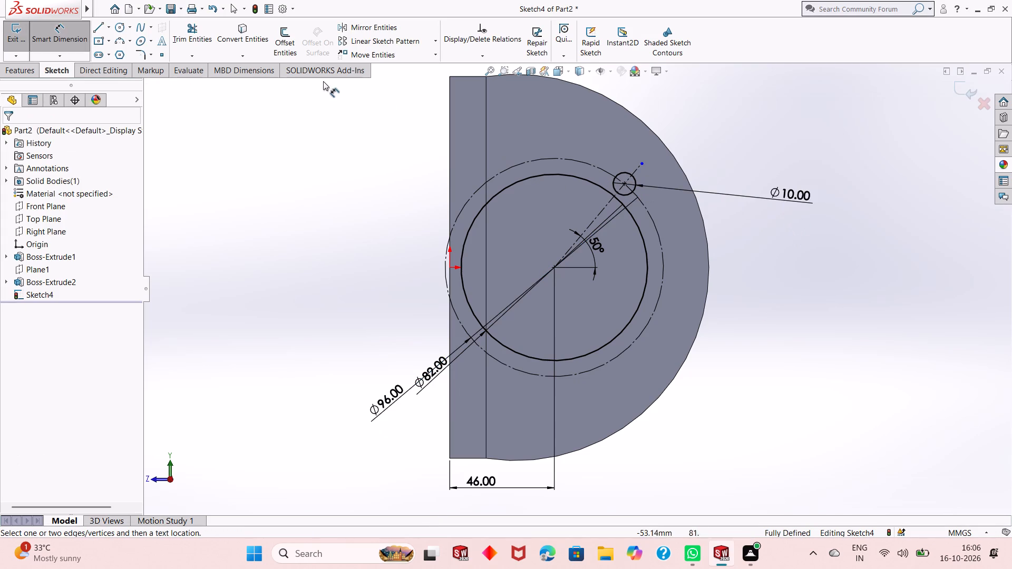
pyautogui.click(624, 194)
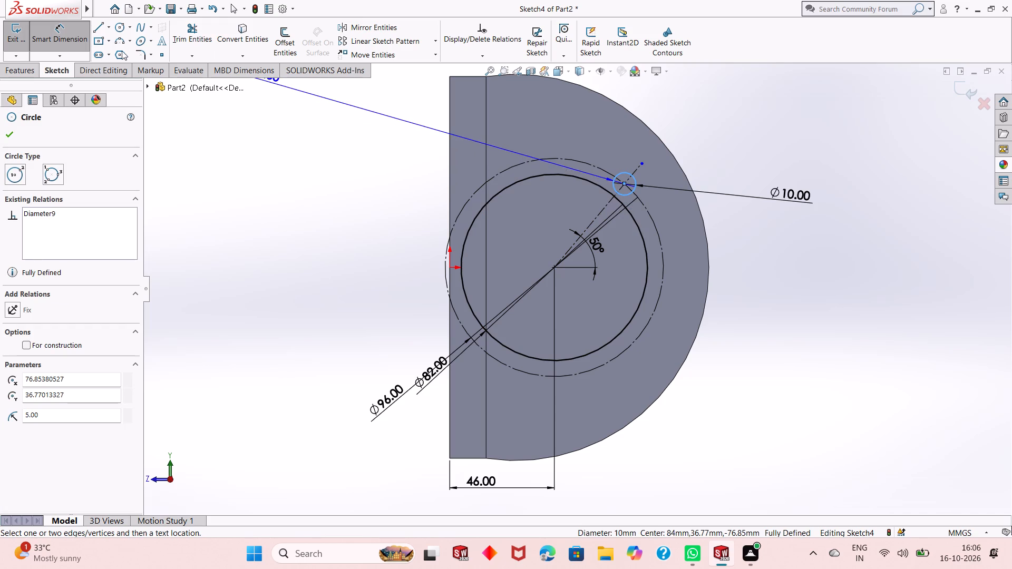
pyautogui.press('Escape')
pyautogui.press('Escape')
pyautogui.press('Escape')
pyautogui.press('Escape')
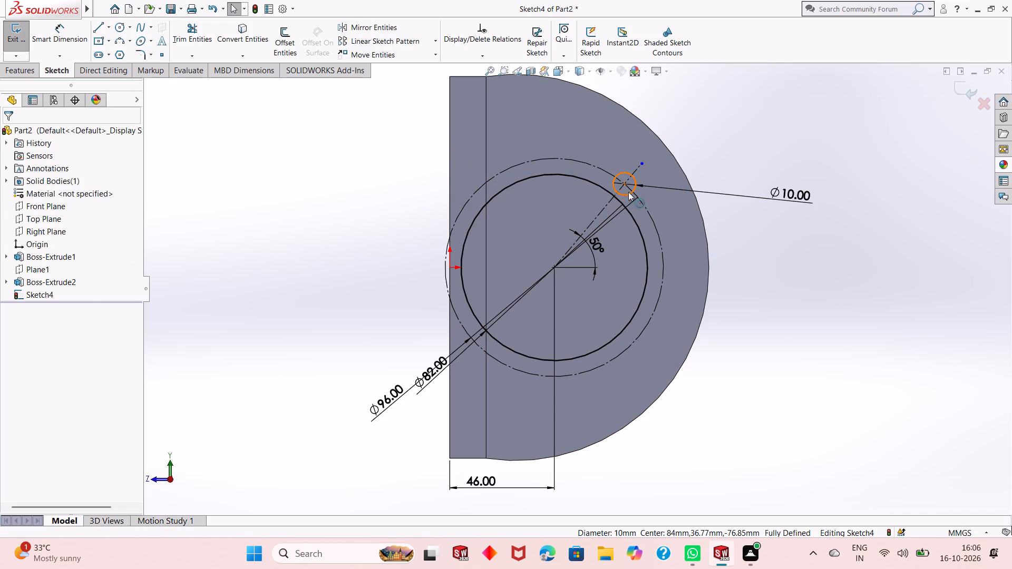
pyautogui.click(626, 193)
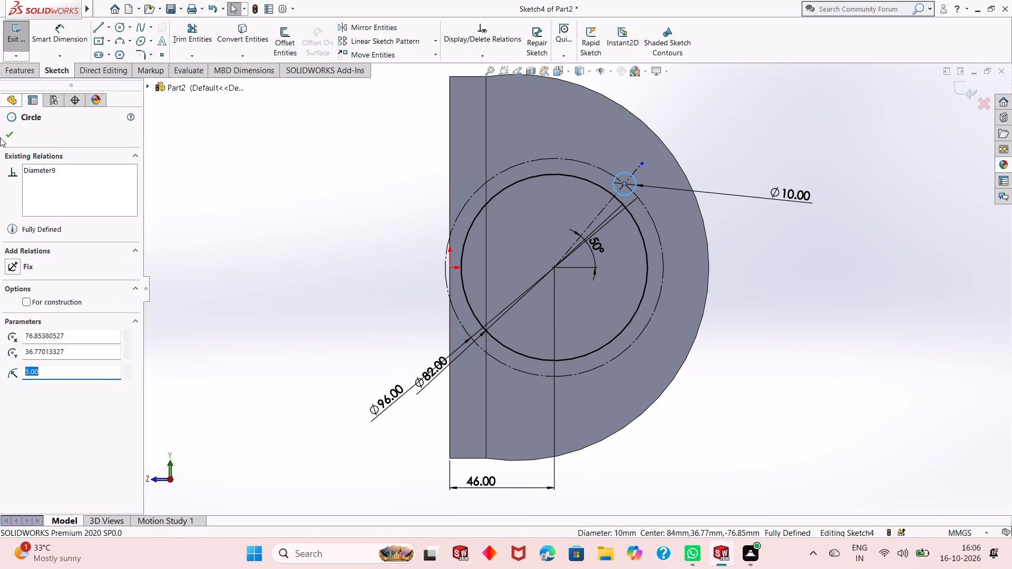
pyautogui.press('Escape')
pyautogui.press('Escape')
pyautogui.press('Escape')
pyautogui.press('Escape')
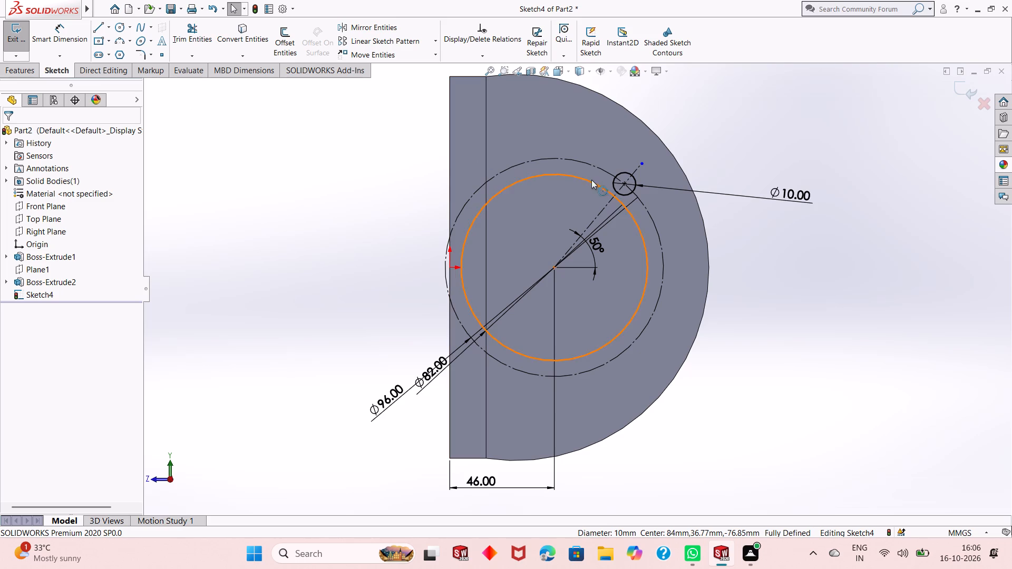
# Create a circular sketch pattern of the 10 mm circle around the large circle's center, with 4 equally spaced instances over 360°.
pyautogui.click(622, 171)
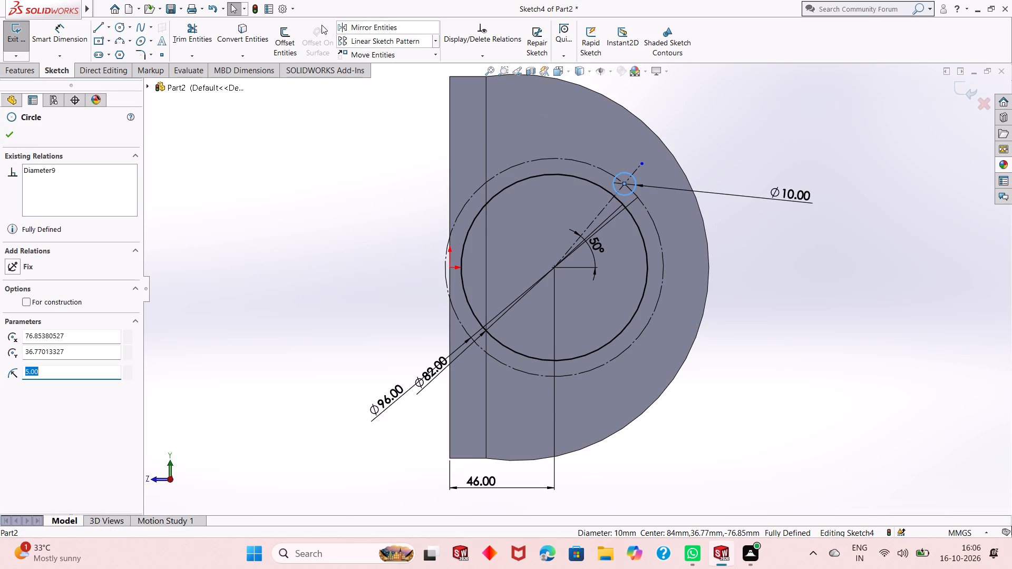
pyautogui.click(435, 40)
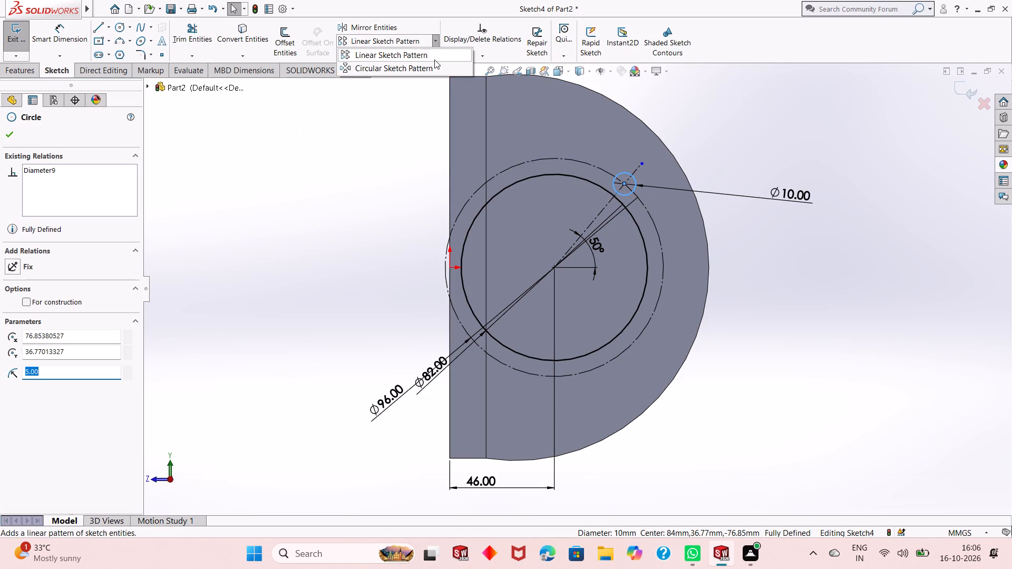
pyautogui.click(433, 67)
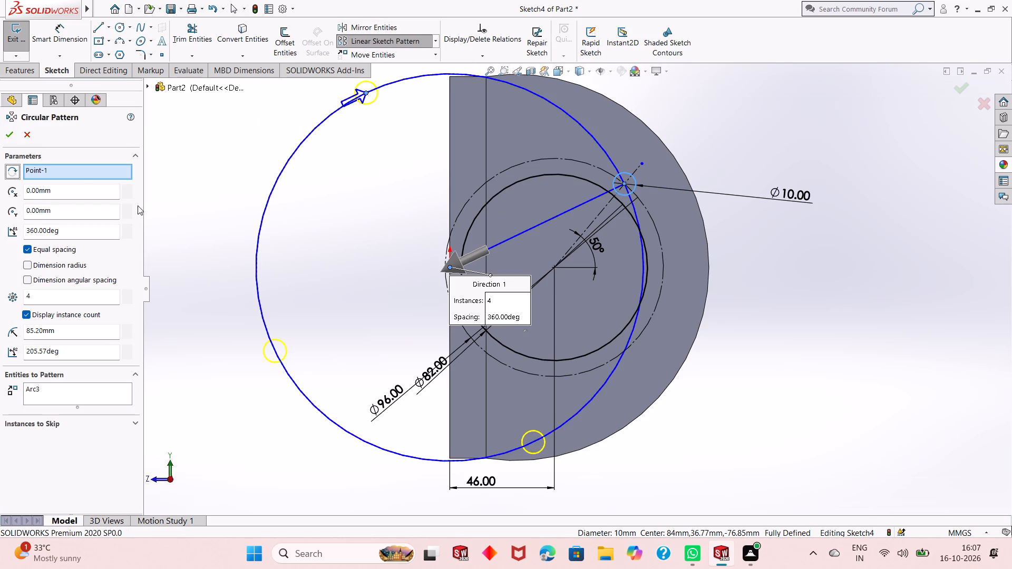
pyautogui.rightClick(84, 171)
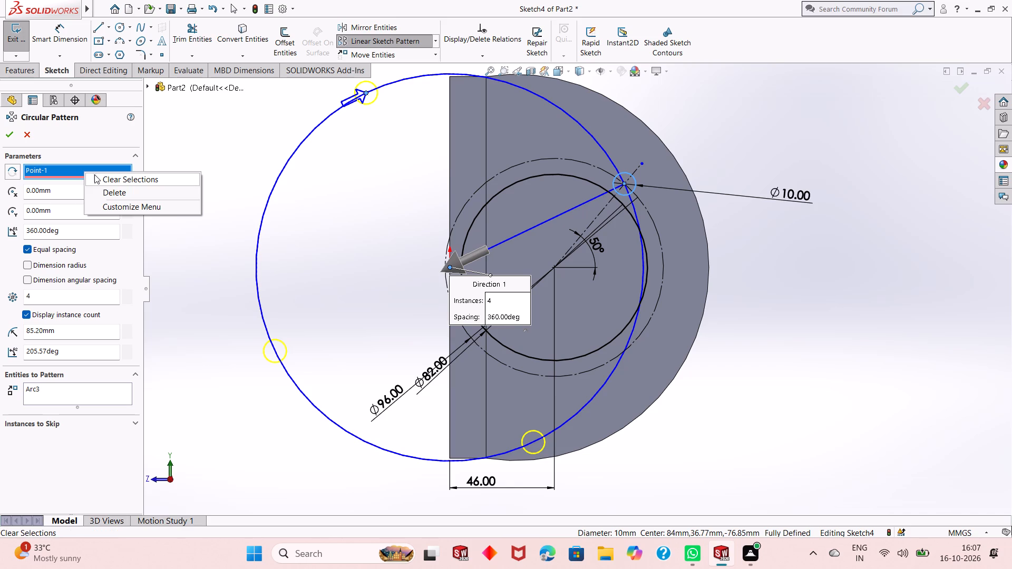
pyautogui.click(113, 188)
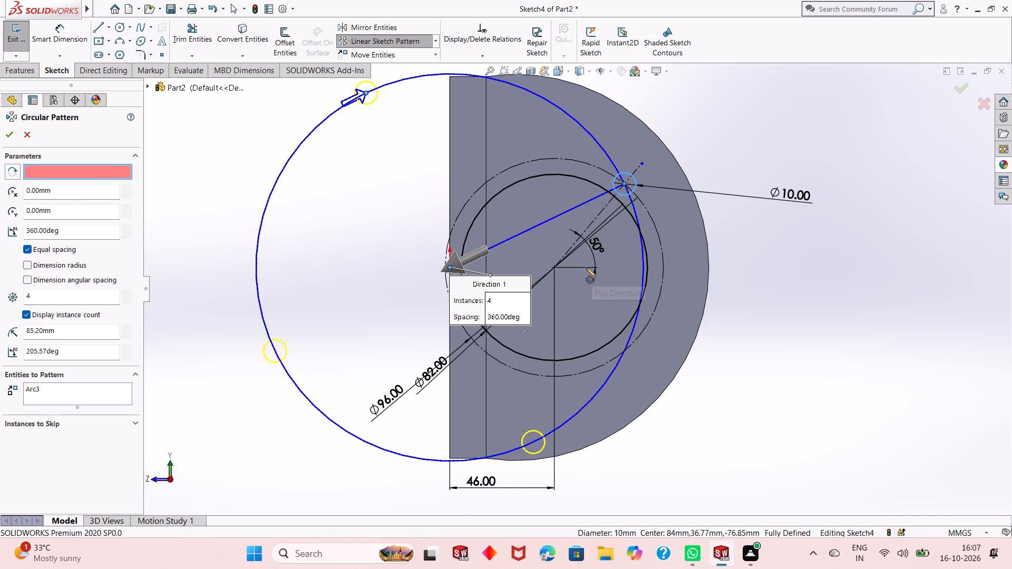
pyautogui.click(556, 265)
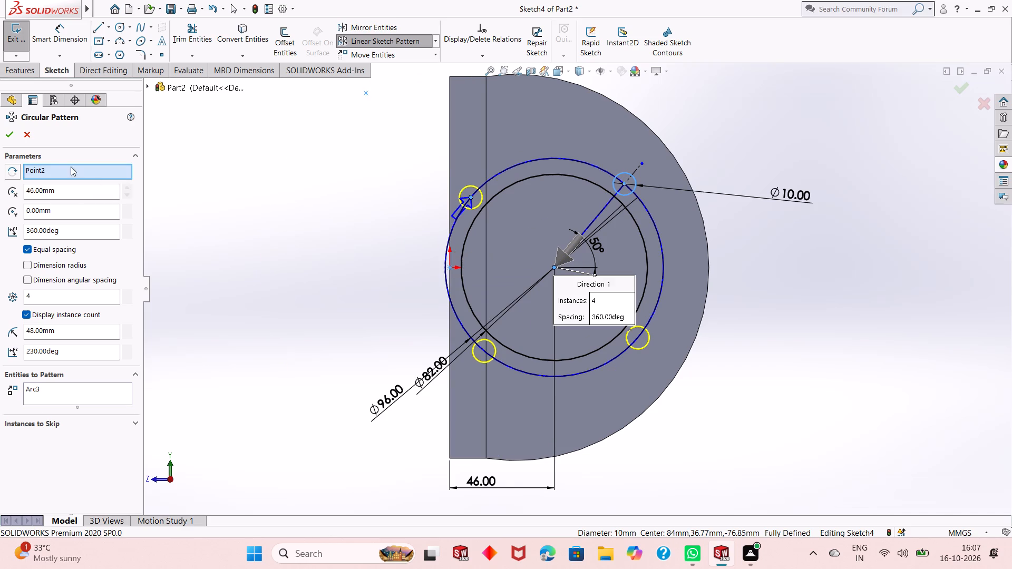
pyautogui.click(4, 134)
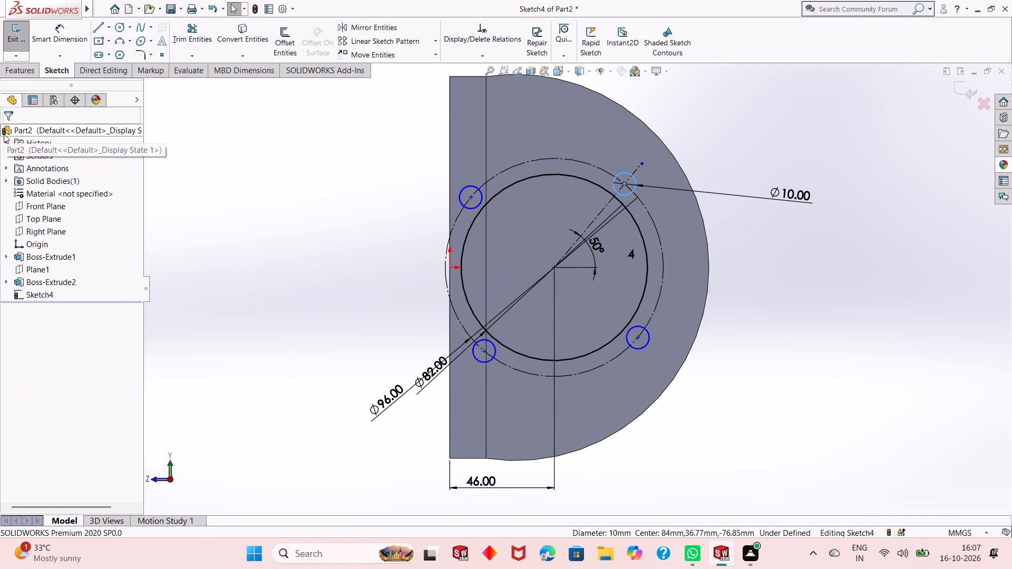
# Sketch a 48 mm horizontal centerline from the large circle's center outward to the 96 mm construction circle, away from the plate.
pyautogui.click(110, 26)
pyautogui.click(126, 56)
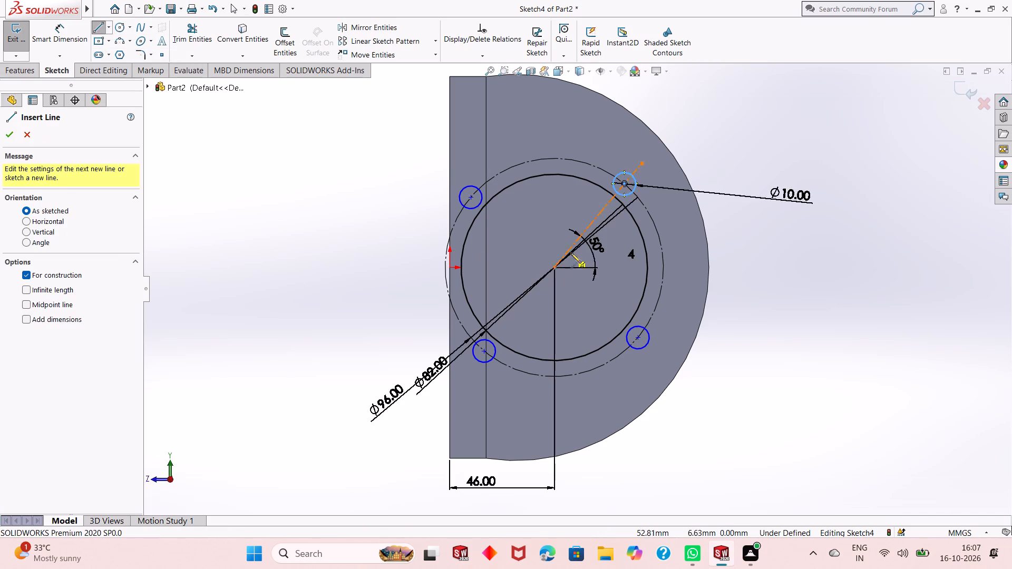
pyautogui.click(555, 265)
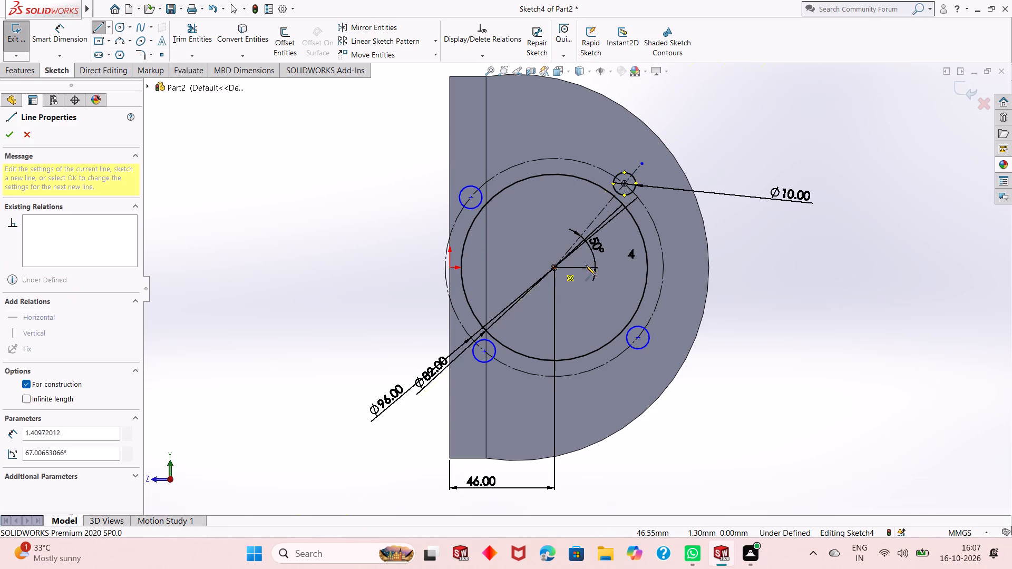
pyautogui.click(665, 267)
pyautogui.rightClick(821, 251)
pyautogui.click(847, 262)
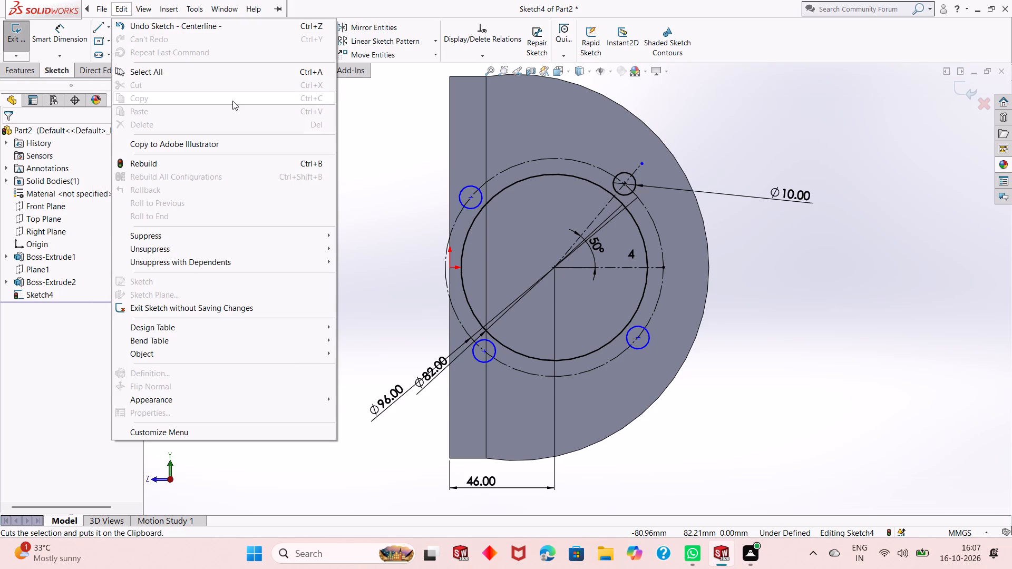
pyautogui.click(375, 152)
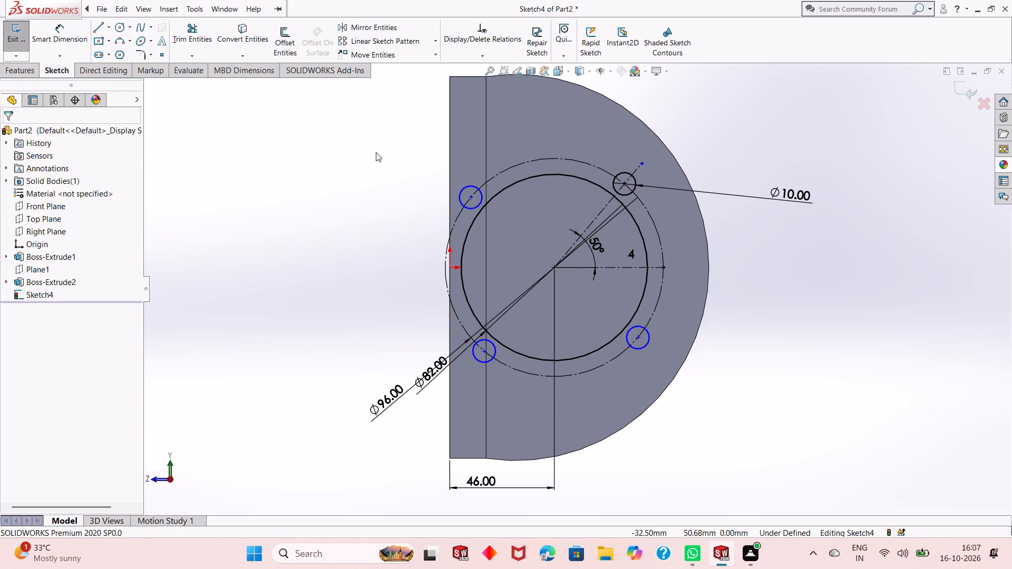
# Sketch a circle about 10.5 mm in diameter centered on the horizontal centerline's outer end.
pyautogui.click(123, 29)
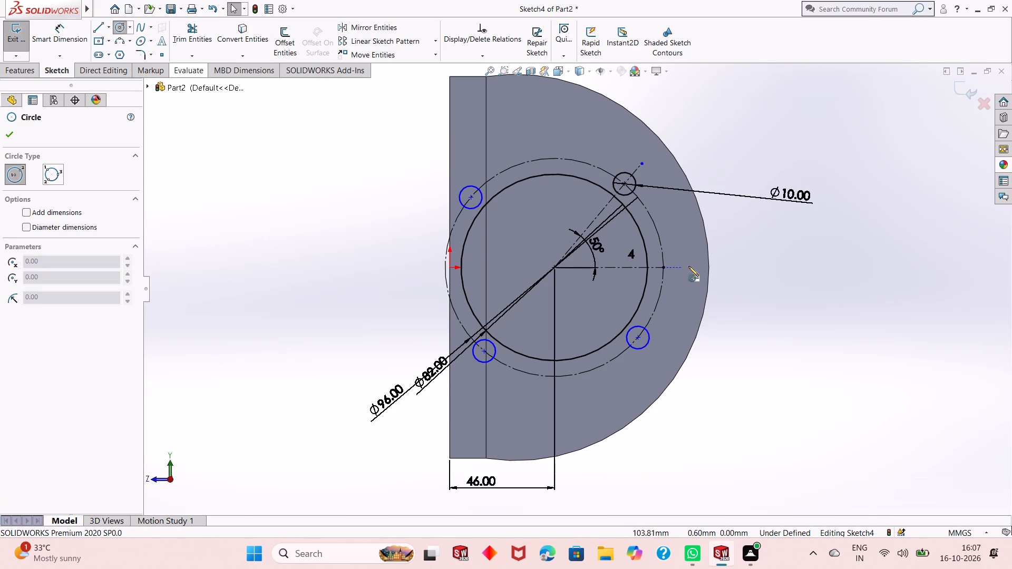
pyautogui.click(665, 267)
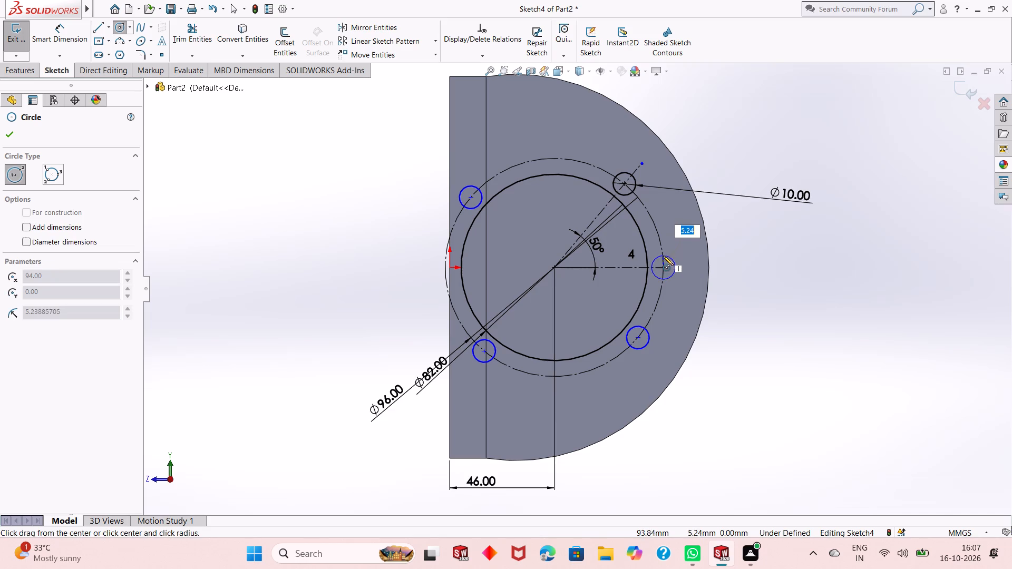
pyautogui.click(663, 256)
pyautogui.rightClick(398, 225)
pyautogui.click(401, 224)
pyautogui.rightClick(406, 227)
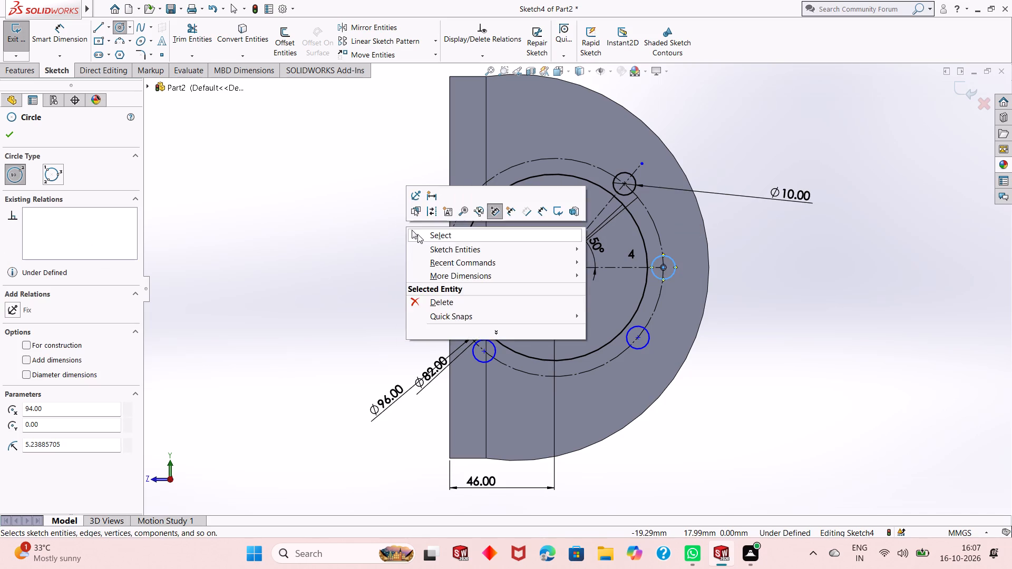
pyautogui.click(421, 237)
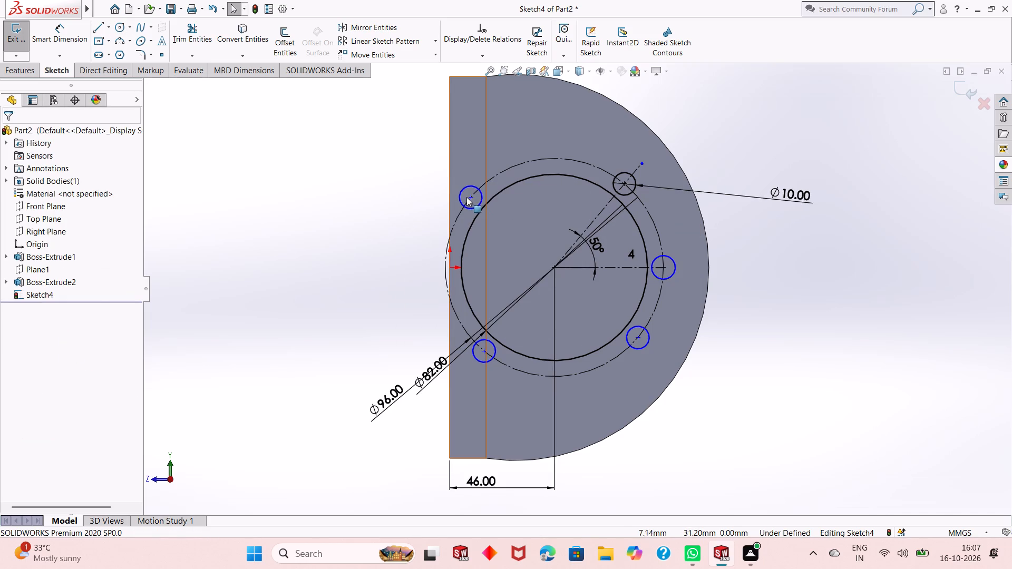
# Make the centers of the two patterned circles nearest the straight plate edge coincident with the 96 mm construction circle.
pyautogui.click(470, 198)
pyautogui.keyDown('ctrl'); pyautogui.click(492, 179); pyautogui.keyUp('ctrl')
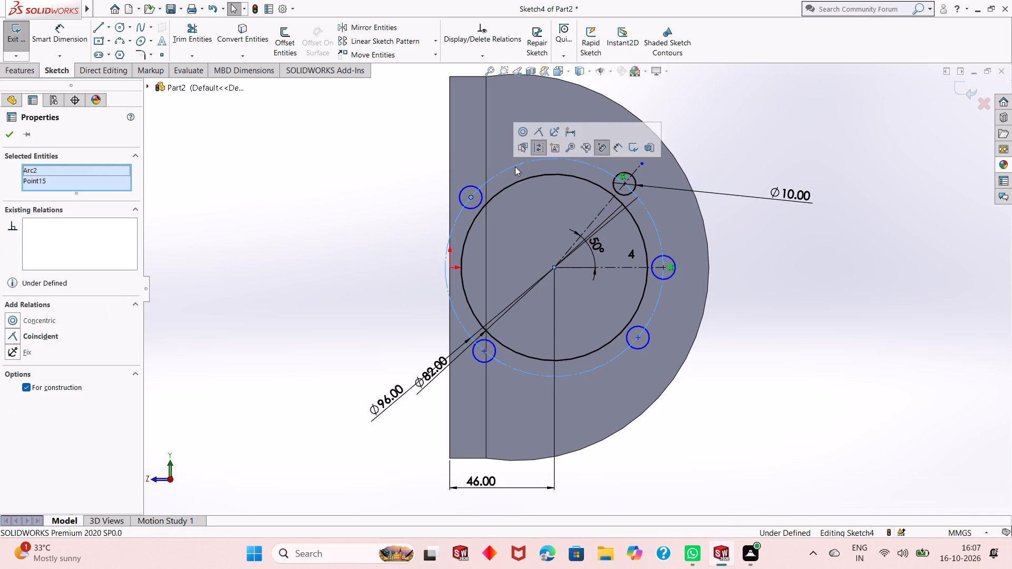
pyautogui.click(537, 135)
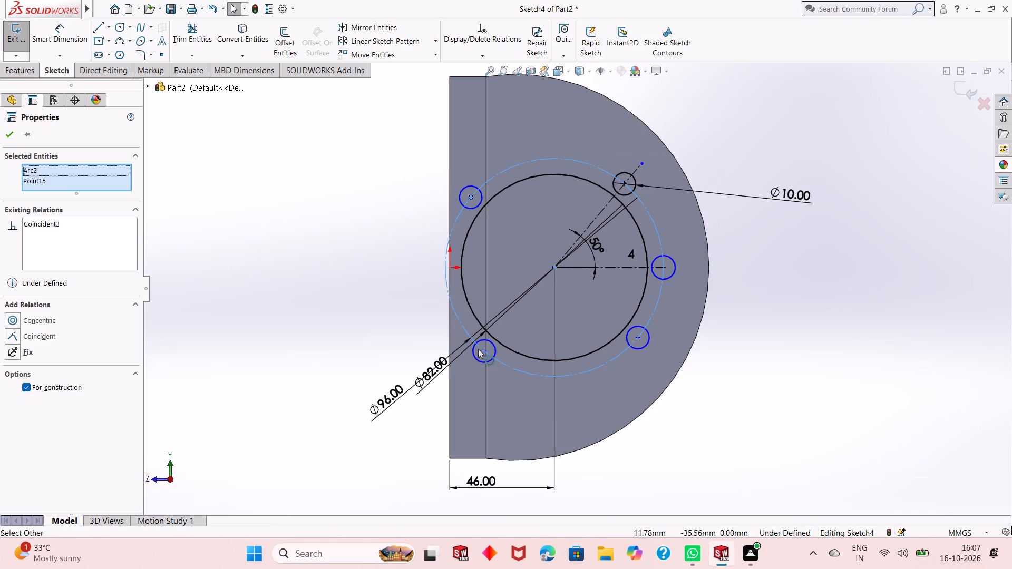
pyautogui.press('Escape')
pyautogui.press('Escape')
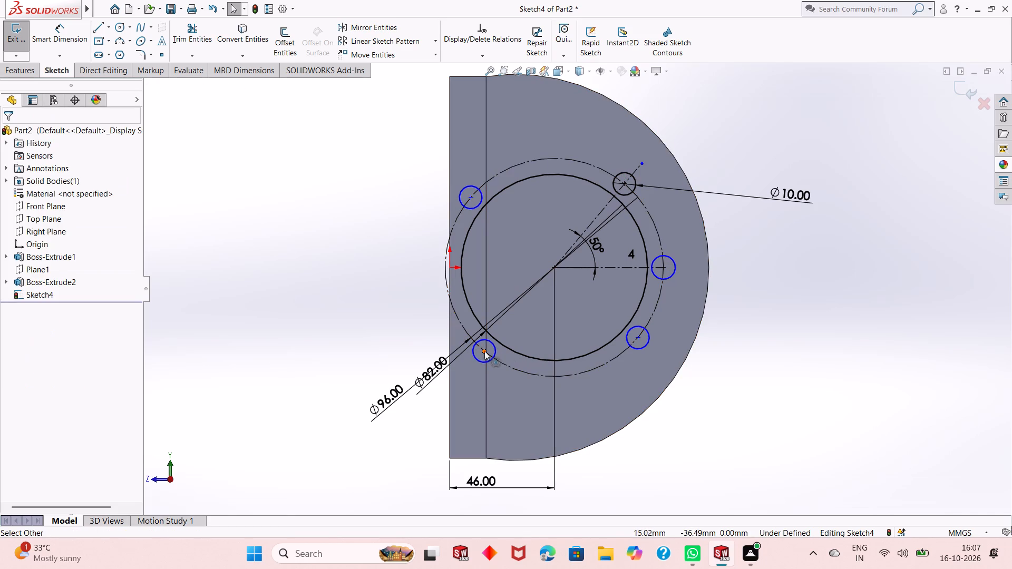
pyautogui.click(485, 352)
pyautogui.keyDown('ctrl'); pyautogui.click(508, 365); pyautogui.keyUp('ctrl')
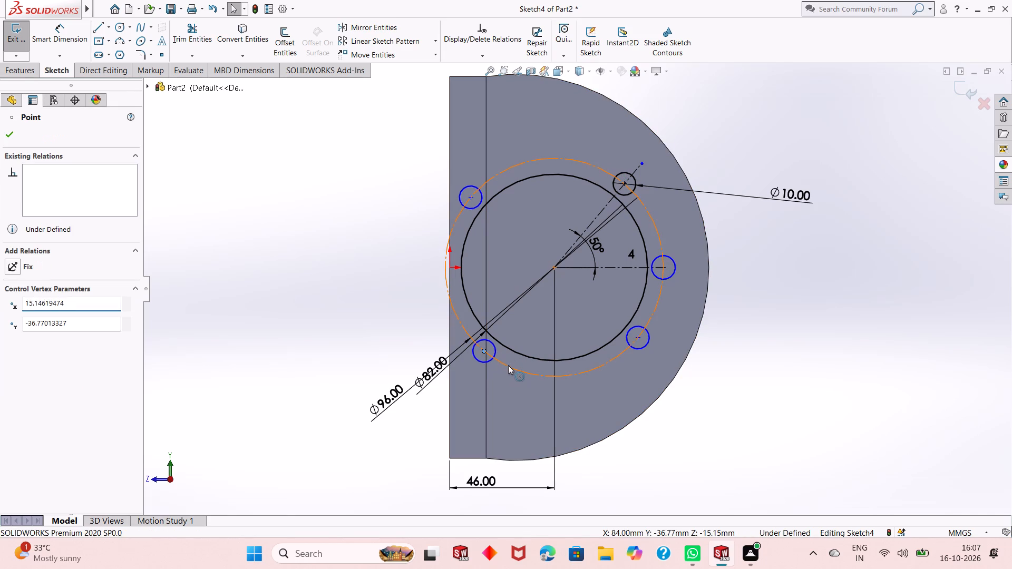
pyautogui.click(561, 313)
pyautogui.click(352, 247)
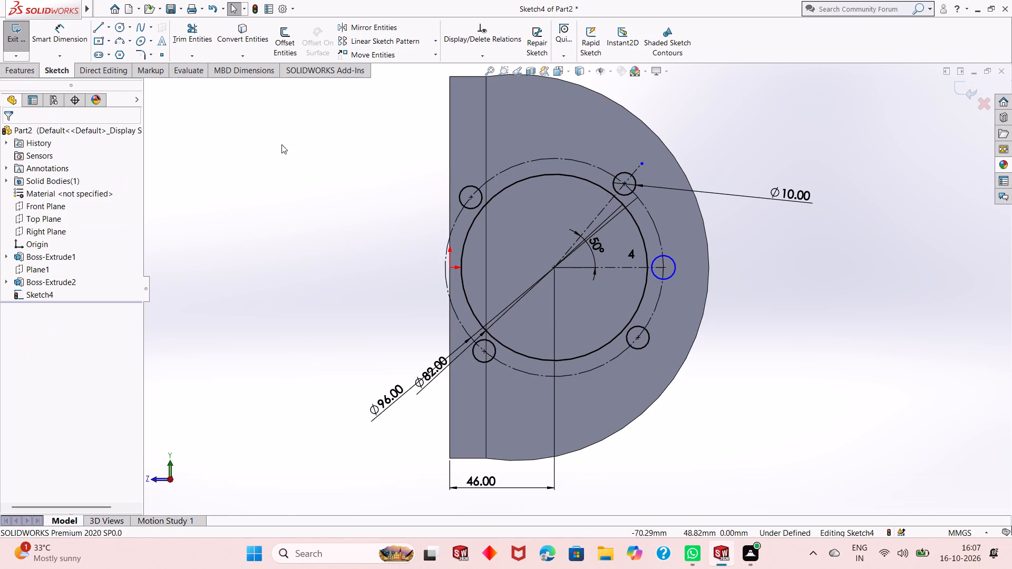
# Dimension the circle at the horizontal centerline's outer end, trying diameters of 5 mm and 8 mm before setting 7 mm.
pyautogui.click(69, 42)
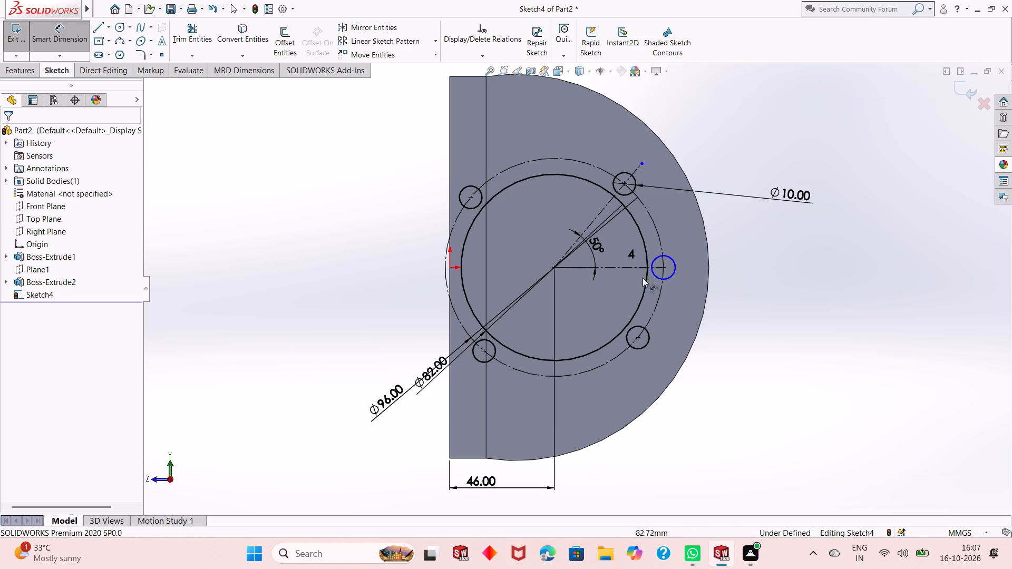
pyautogui.click(676, 274)
pyautogui.click(747, 335)
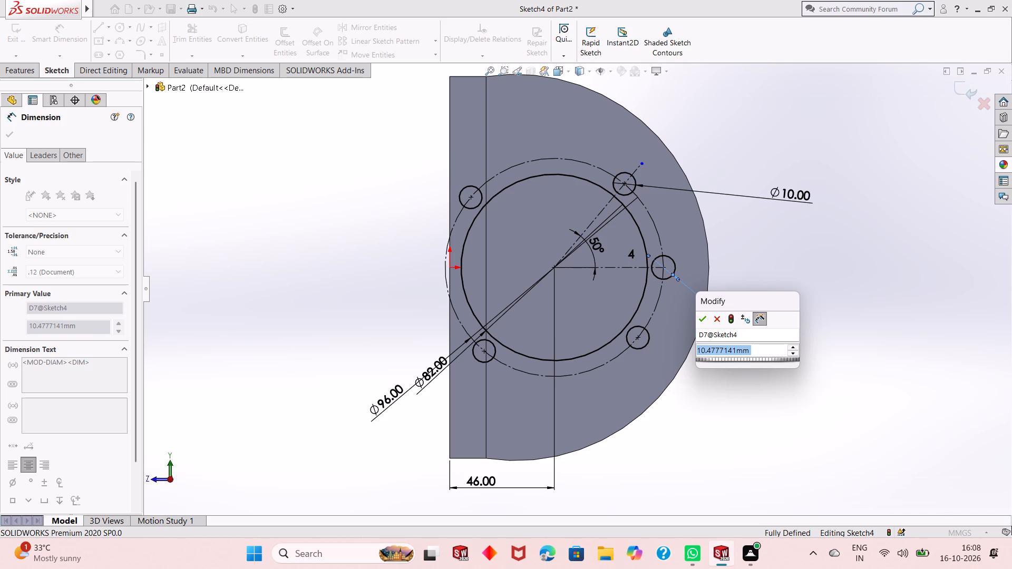
pyautogui.press('5')
pyautogui.press('Return')
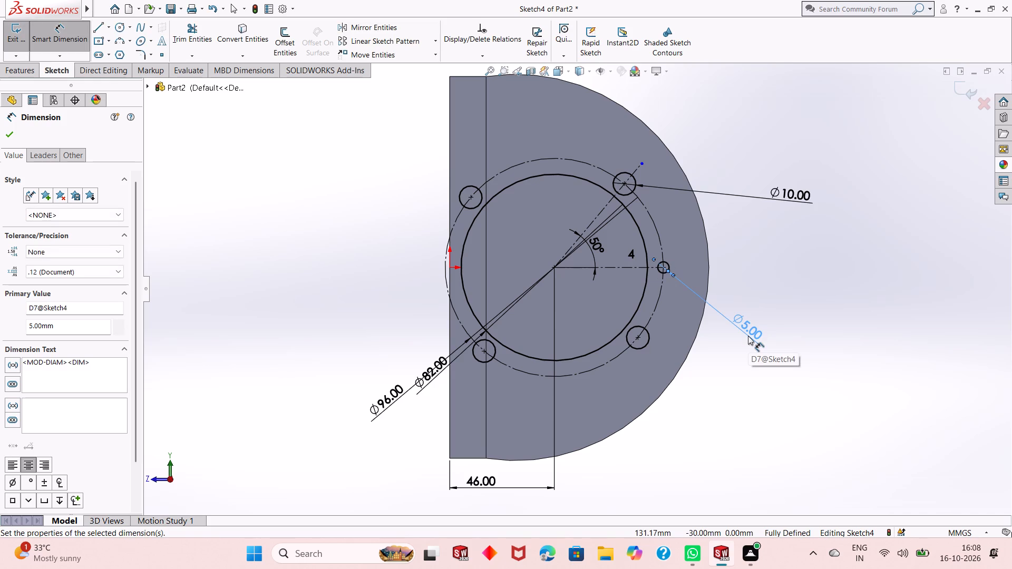
pyautogui.doubleClick(748, 322)
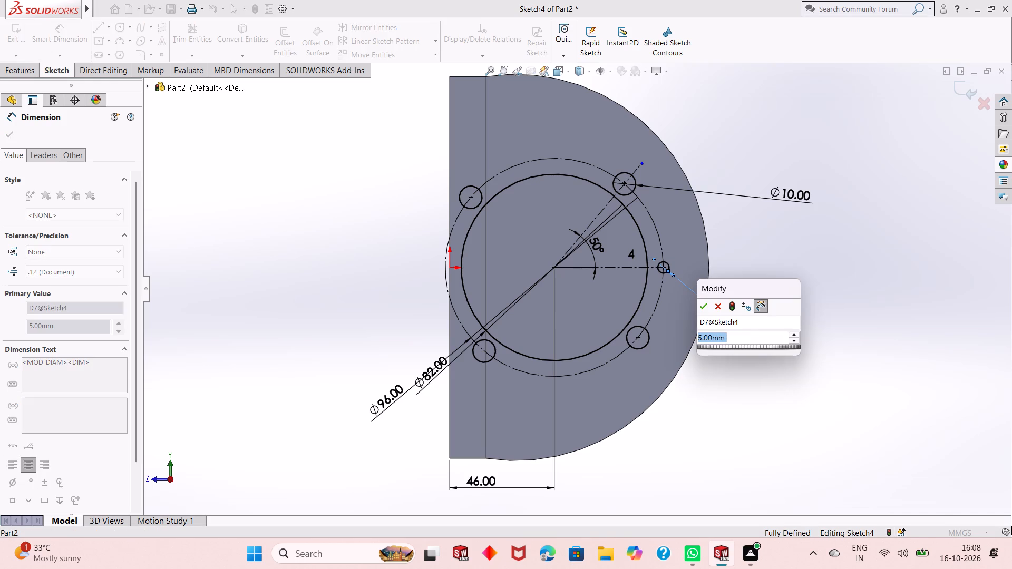
pyautogui.press('8')
pyautogui.press('Return')
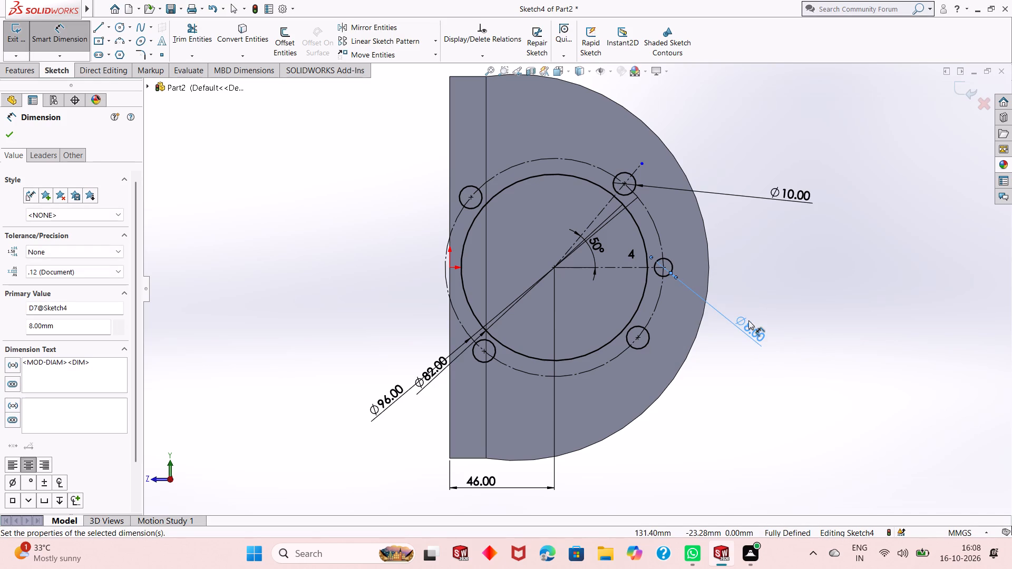
pyautogui.doubleClick(750, 321)
pyautogui.press('7')
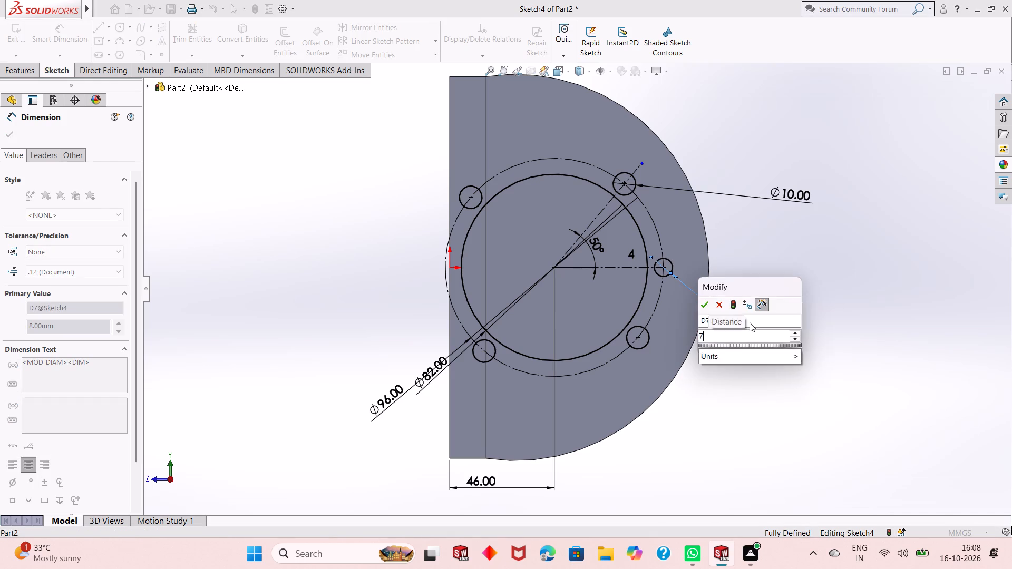
pyautogui.press('Return')
pyautogui.rightClick(788, 191)
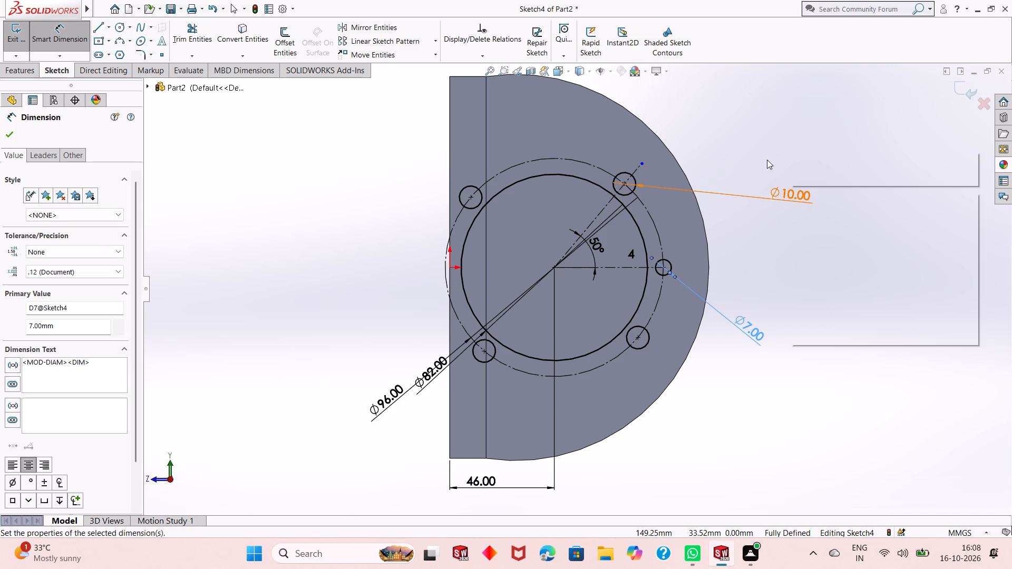
pyautogui.rightClick(761, 155)
pyautogui.click(795, 189)
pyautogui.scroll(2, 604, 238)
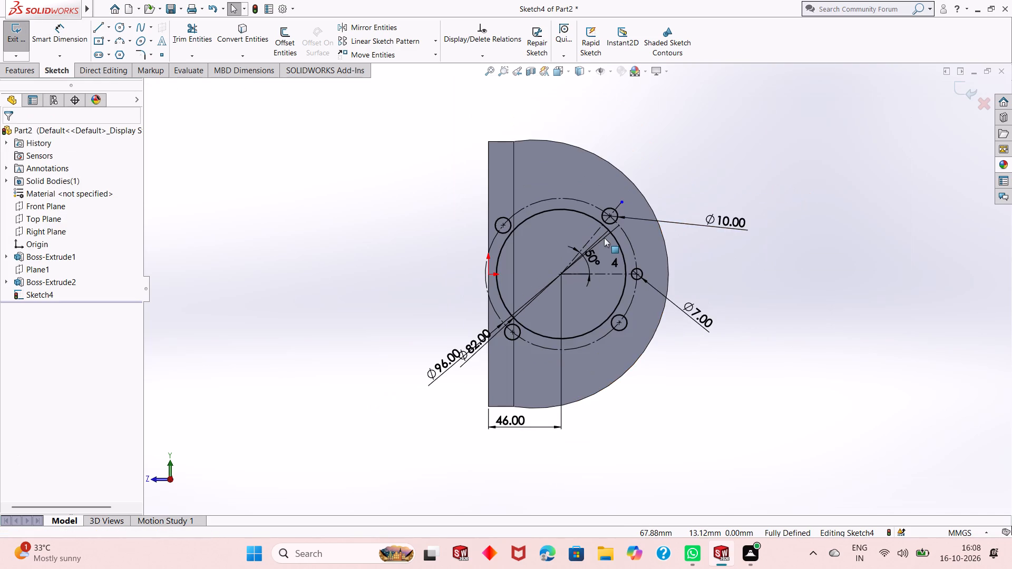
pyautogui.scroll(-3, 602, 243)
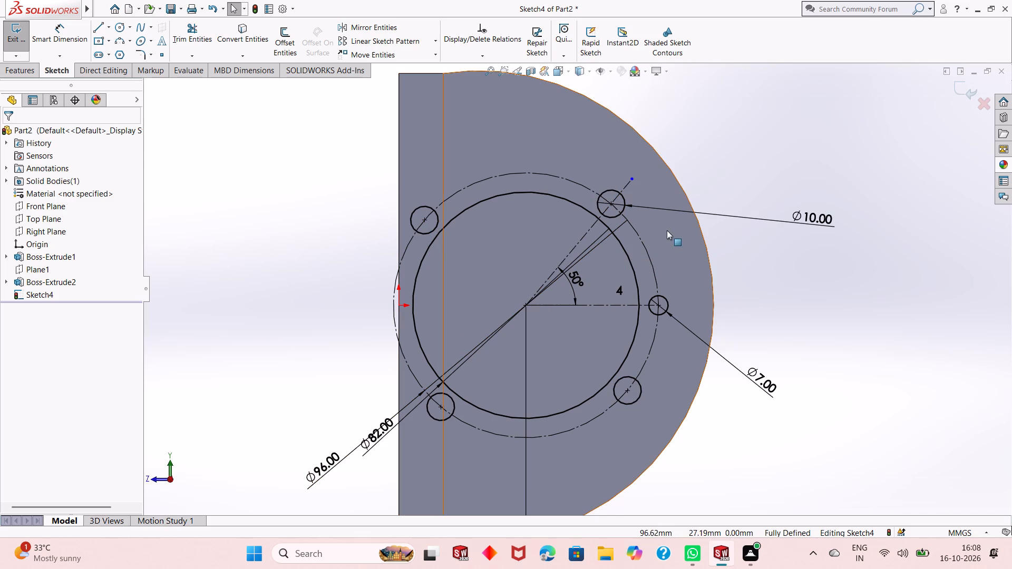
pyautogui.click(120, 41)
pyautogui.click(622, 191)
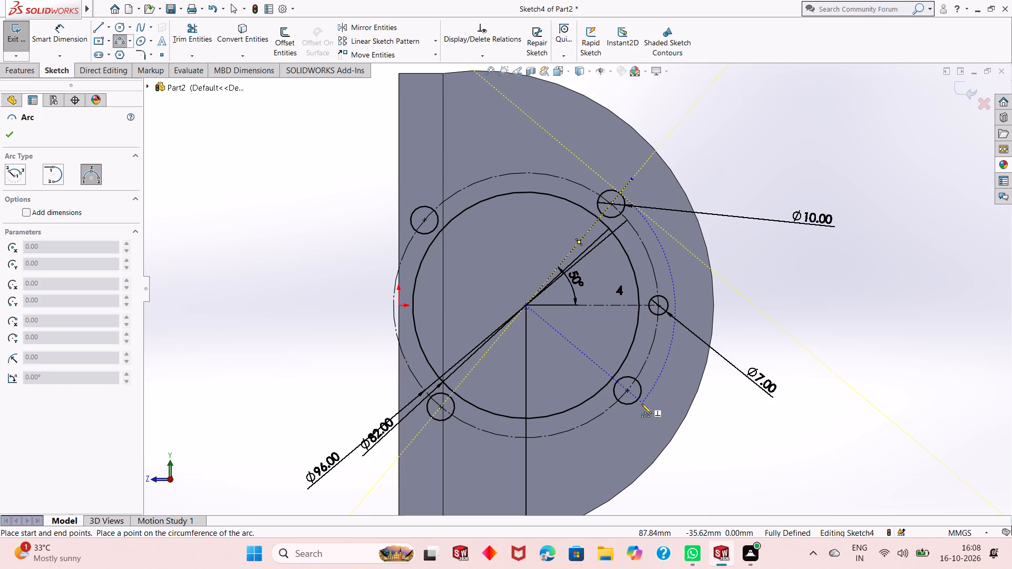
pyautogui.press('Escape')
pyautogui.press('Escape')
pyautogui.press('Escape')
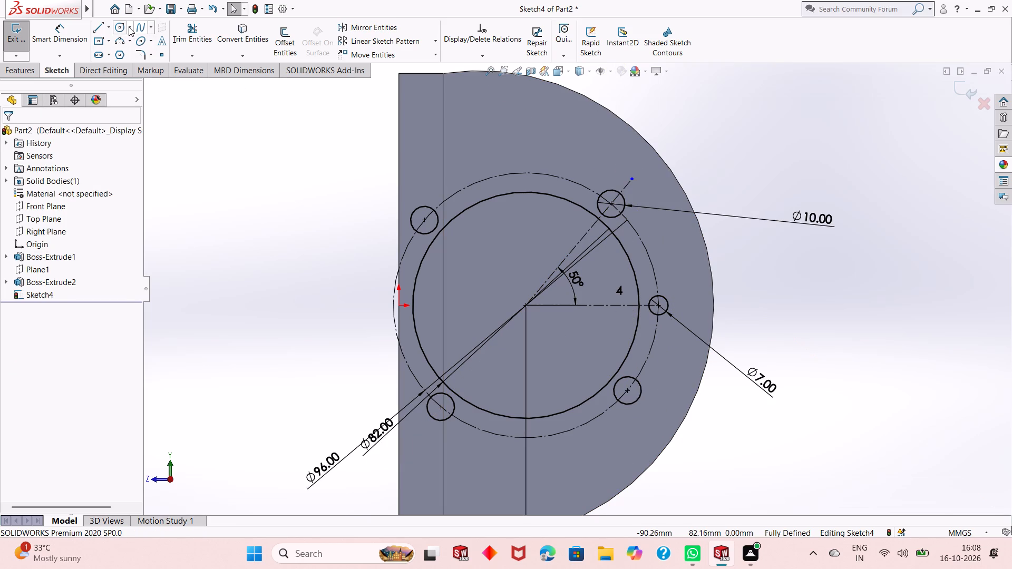
# Sketch a circle about 10.5 mm in diameter concentric with the 7 mm circle.
pyautogui.click(118, 26)
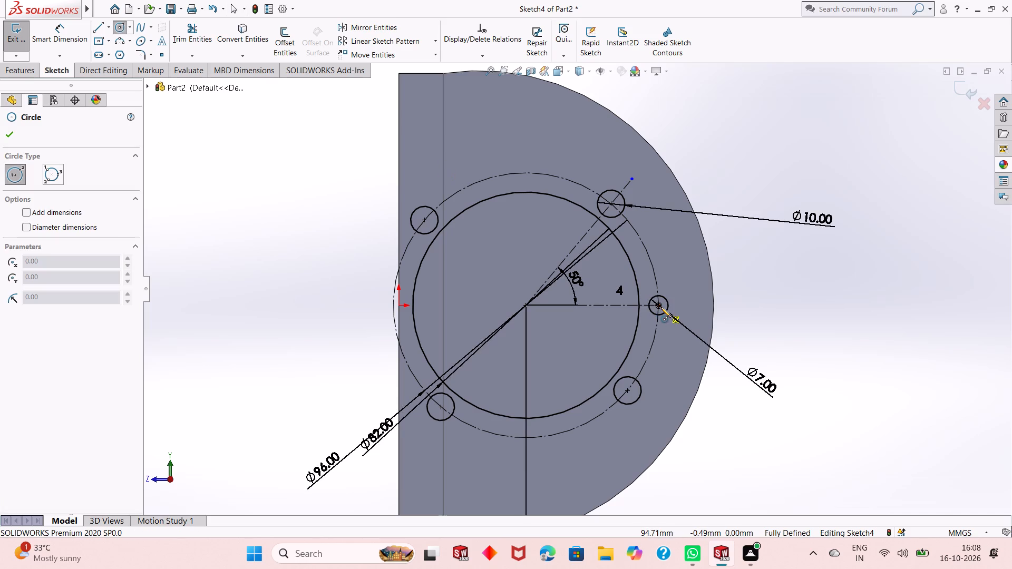
pyautogui.click(660, 306)
pyautogui.click(661, 291)
pyautogui.press('Escape')
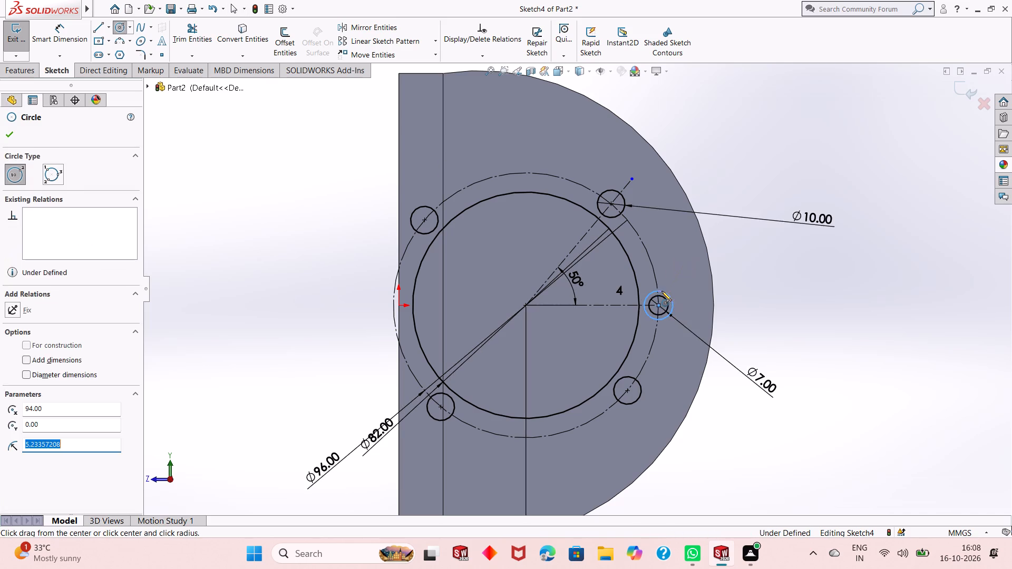
pyautogui.press('Escape')
pyautogui.press('Escape')
pyautogui.press('Escape')
# Dimension the outer circle around the 7 mm circle to a diameter of 10 mm.
pyautogui.click(69, 41)
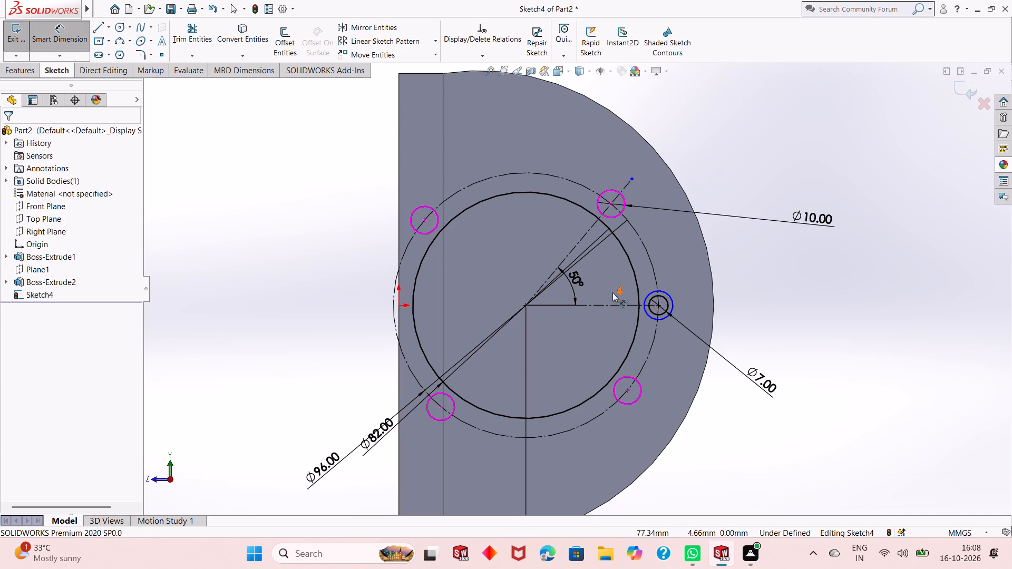
pyautogui.click(659, 320)
pyautogui.click(802, 338)
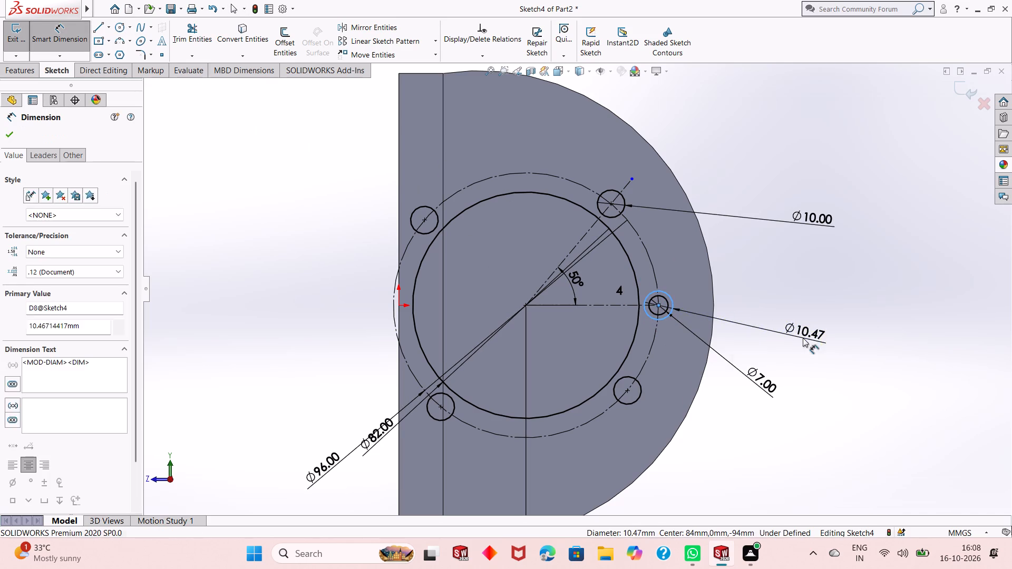
pyautogui.write('10')
pyautogui.press('Return')
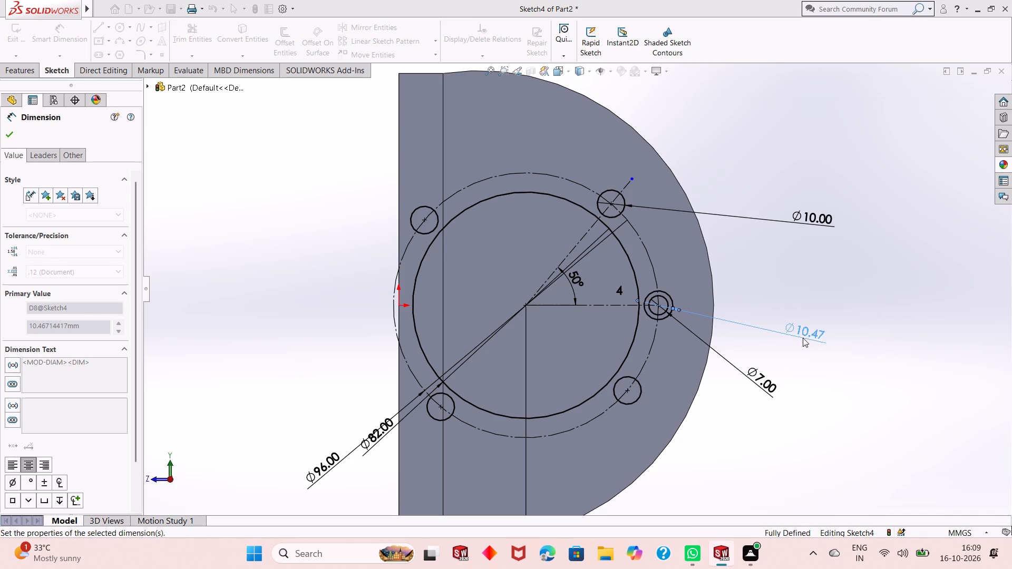
pyautogui.press('Escape')
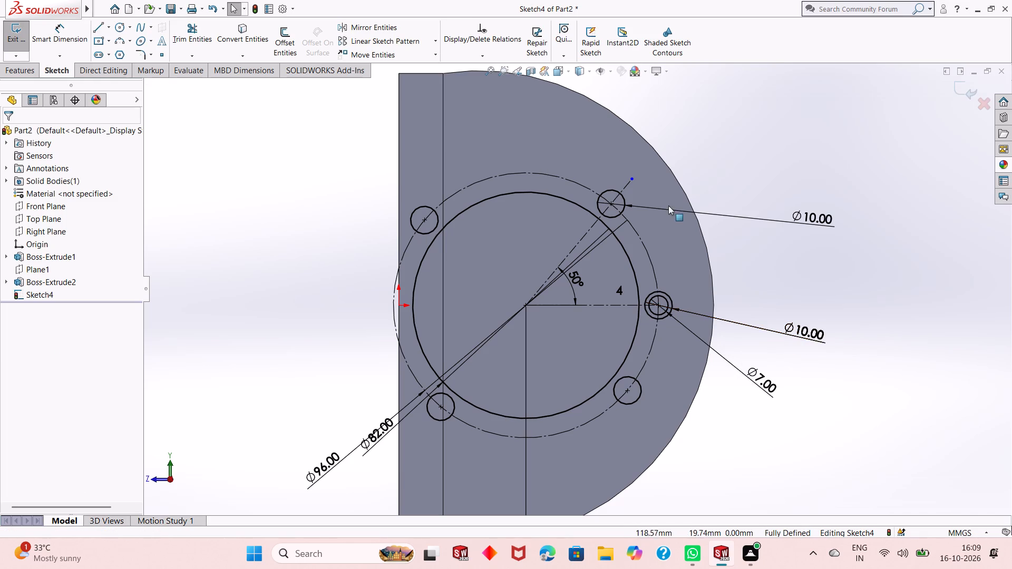
# Sketch a three-point arc of about 52.6 mm radius joining the outer sides of the three 10 mm circles farthest from the plate.
pyautogui.click(121, 40)
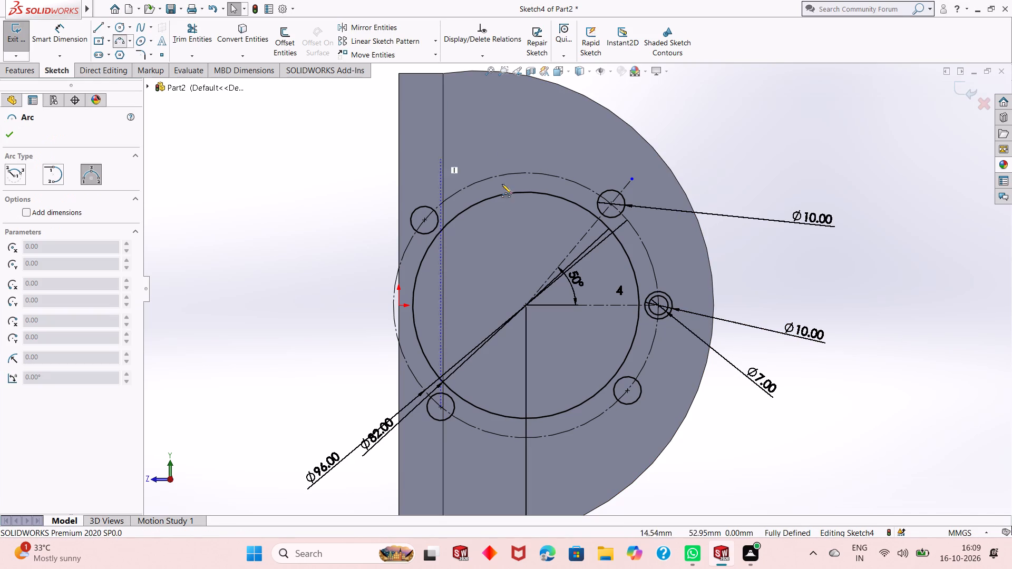
pyautogui.click(619, 190)
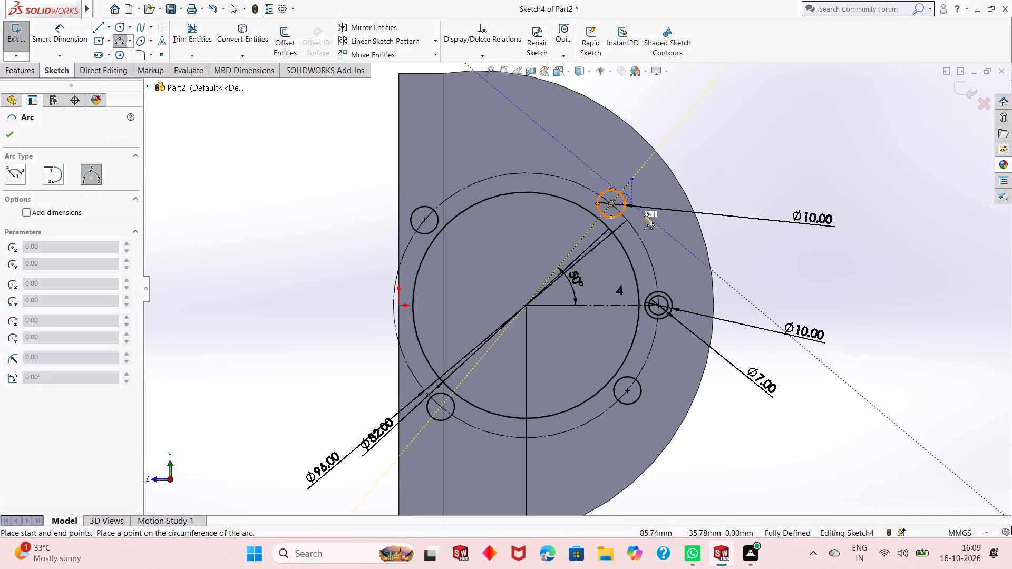
pyautogui.click(635, 401)
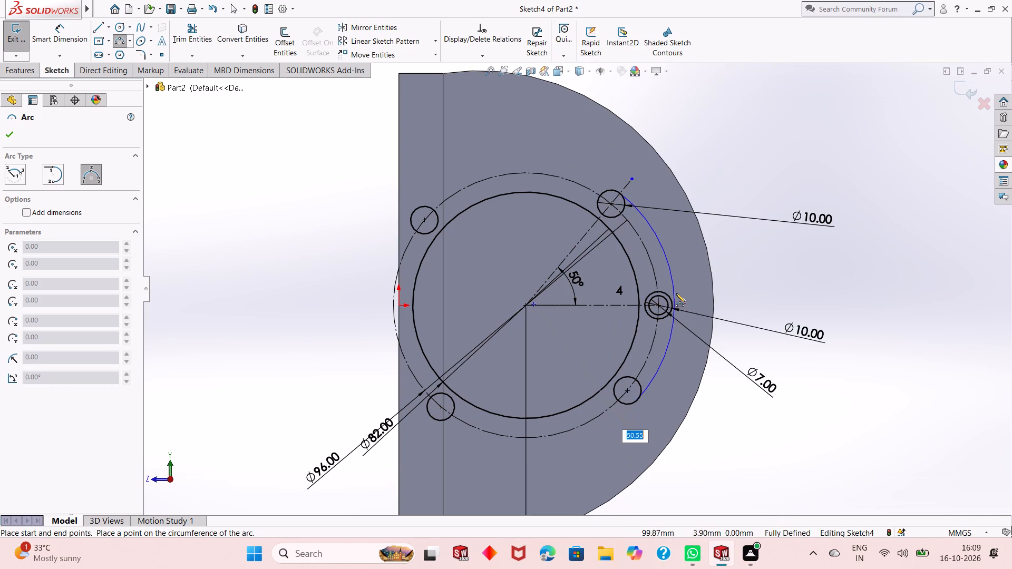
pyautogui.click(674, 305)
pyautogui.rightClick(746, 284)
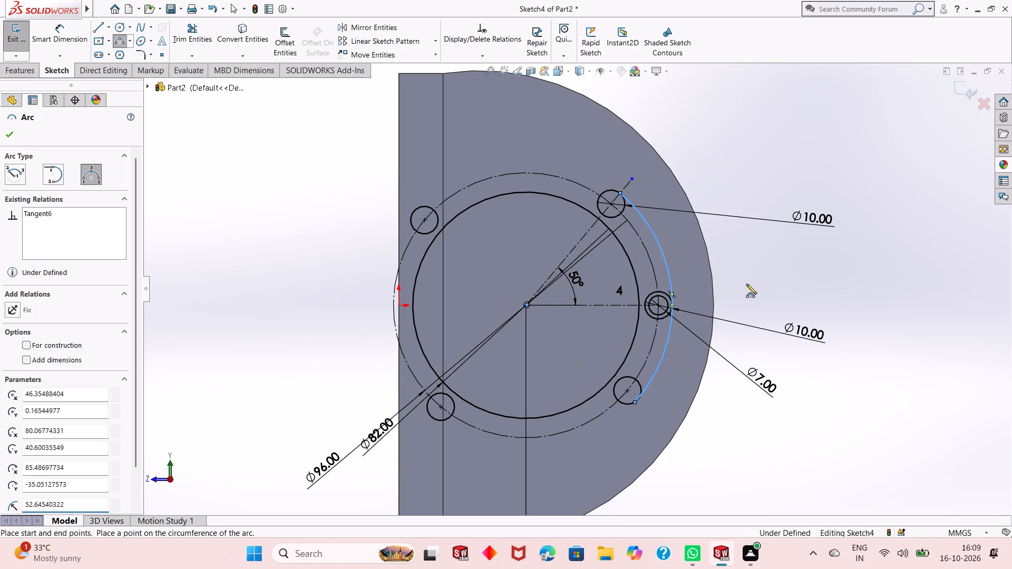
pyautogui.click(763, 294)
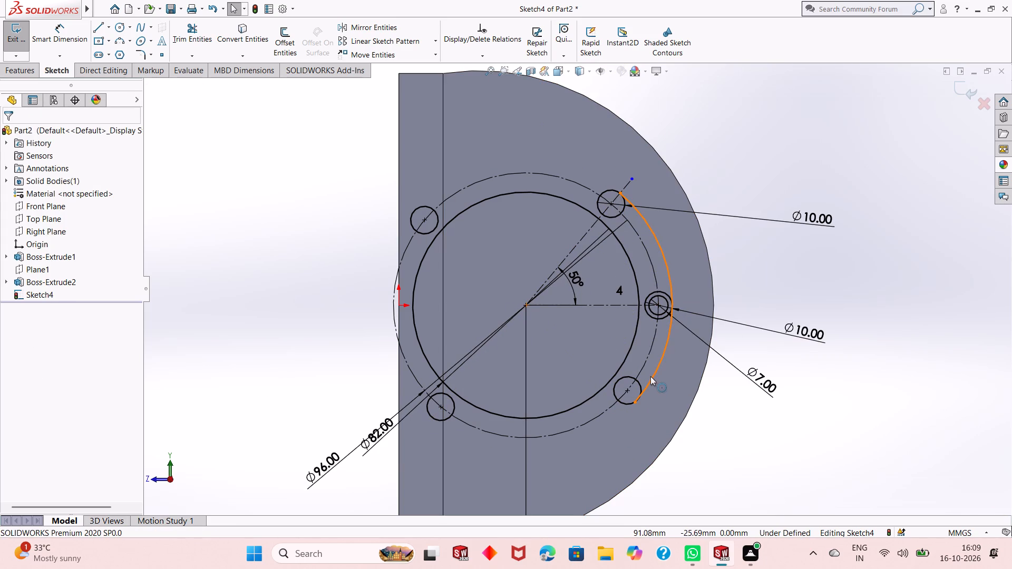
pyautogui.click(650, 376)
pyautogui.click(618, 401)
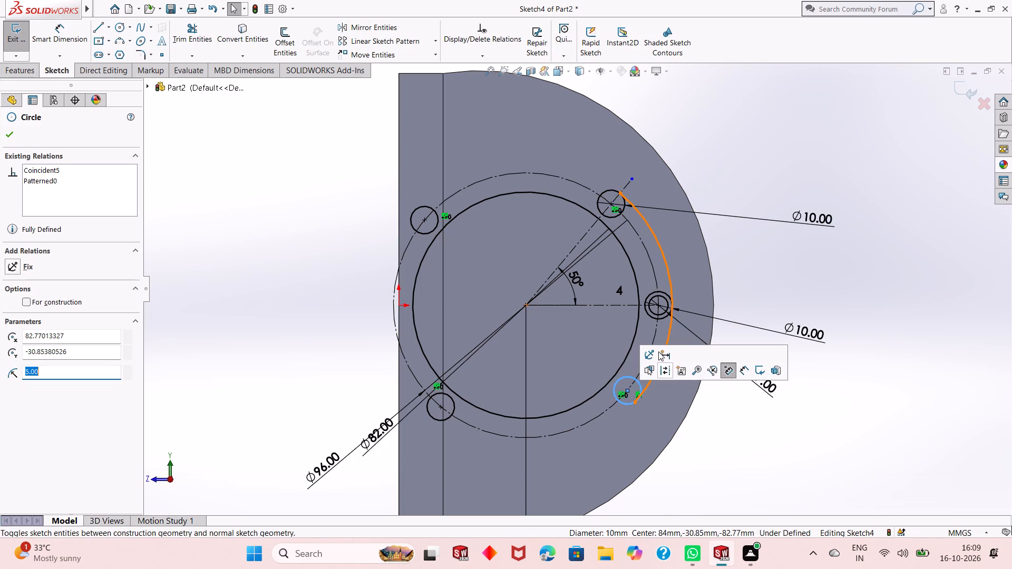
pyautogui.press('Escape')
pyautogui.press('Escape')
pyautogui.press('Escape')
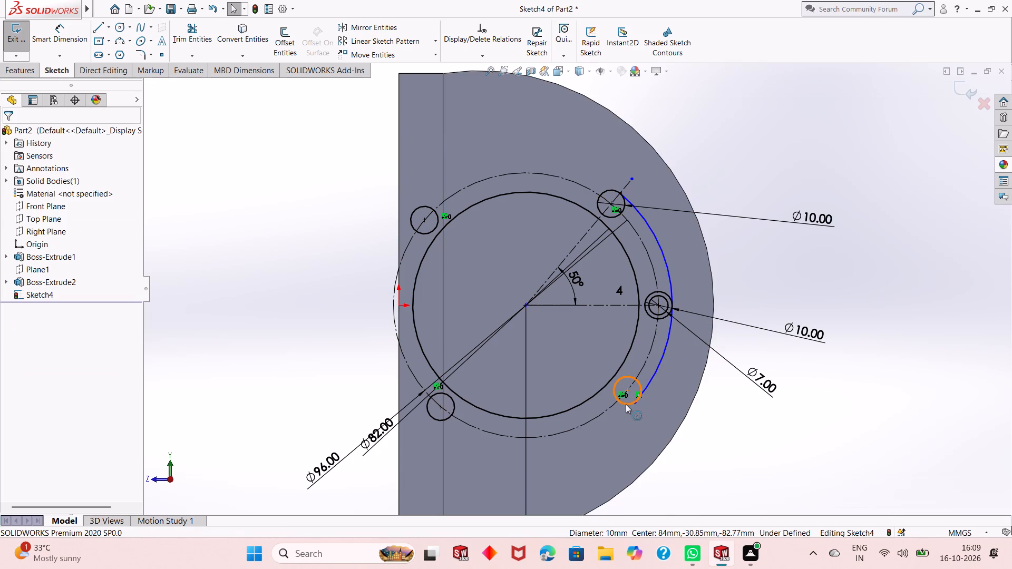
# Make the new arc tangent to the patterned 10 mm circle below the horizontal centerline, on the side away from the plate.
pyautogui.click(624, 404)
pyautogui.keyDown('ctrl'); pyautogui.click(653, 378); pyautogui.keyUp('ctrl')
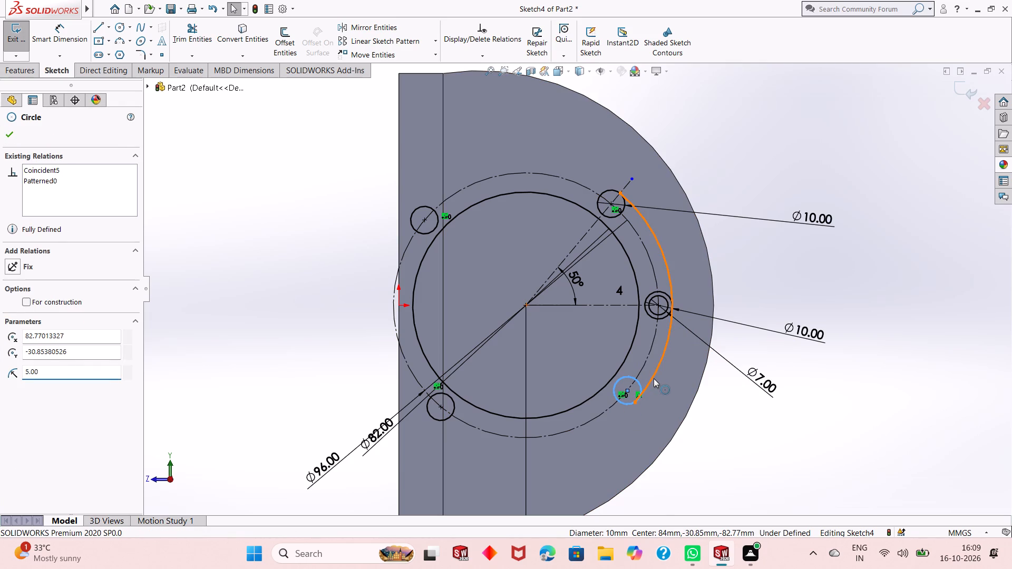
pyautogui.click(698, 333)
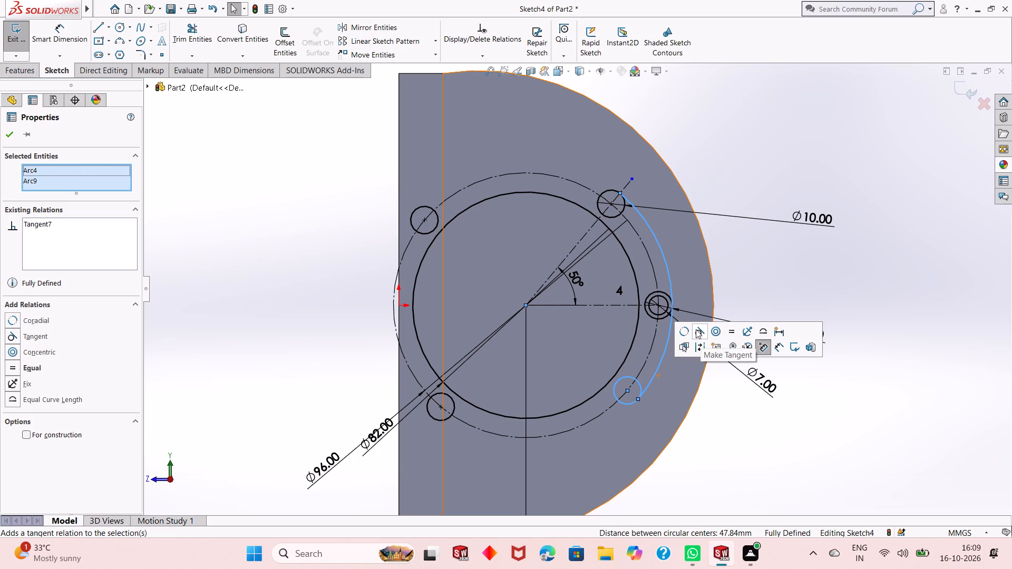
pyautogui.rightClick(723, 152)
pyautogui.click(714, 152)
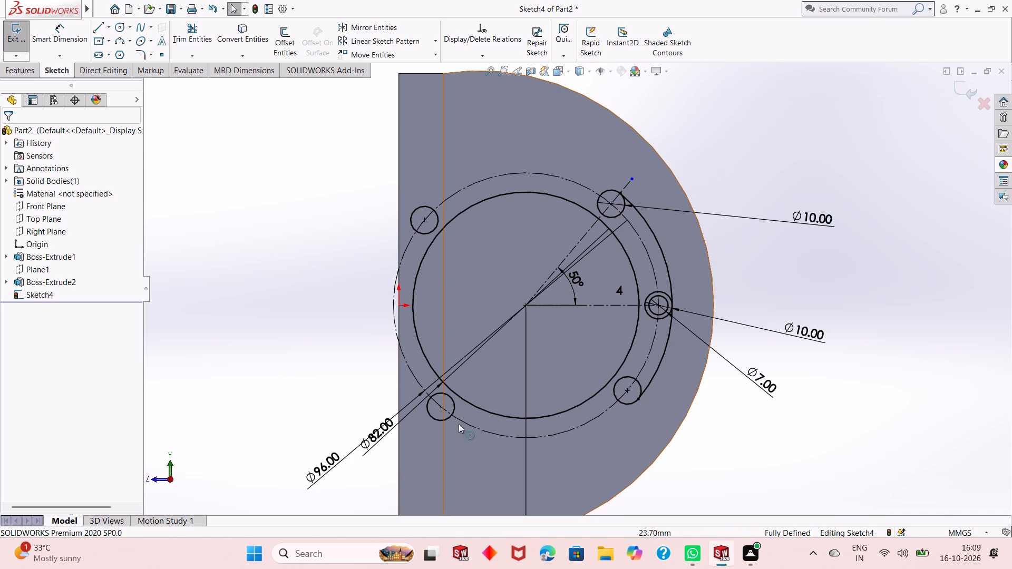
# Examine the hole and arc sketch against the plate and boss from several angles.
pyautogui.scroll(2, 511, 379)
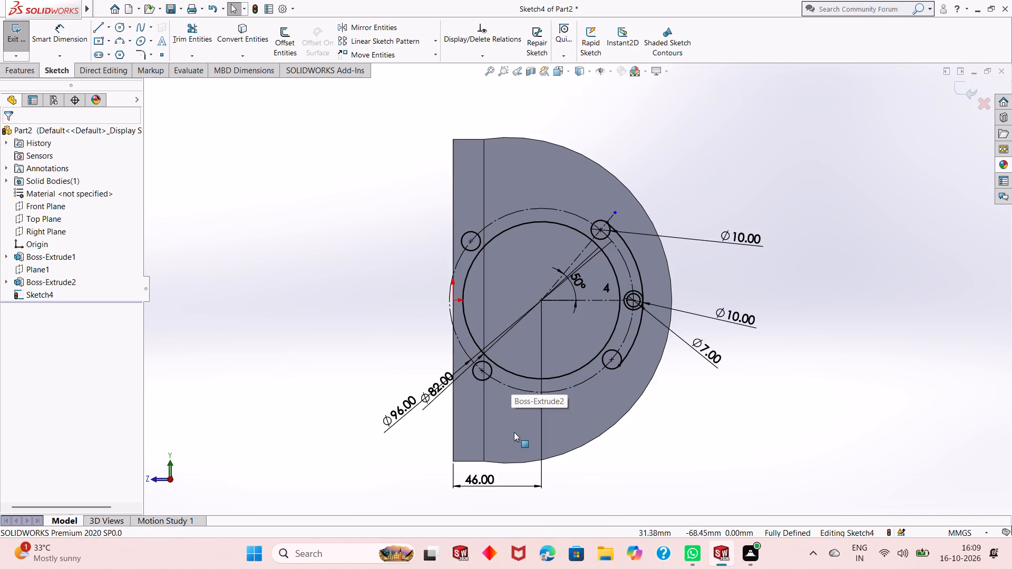
pyautogui.moveTo(516, 433); pyautogui.dragTo(494, 443, button='middle')
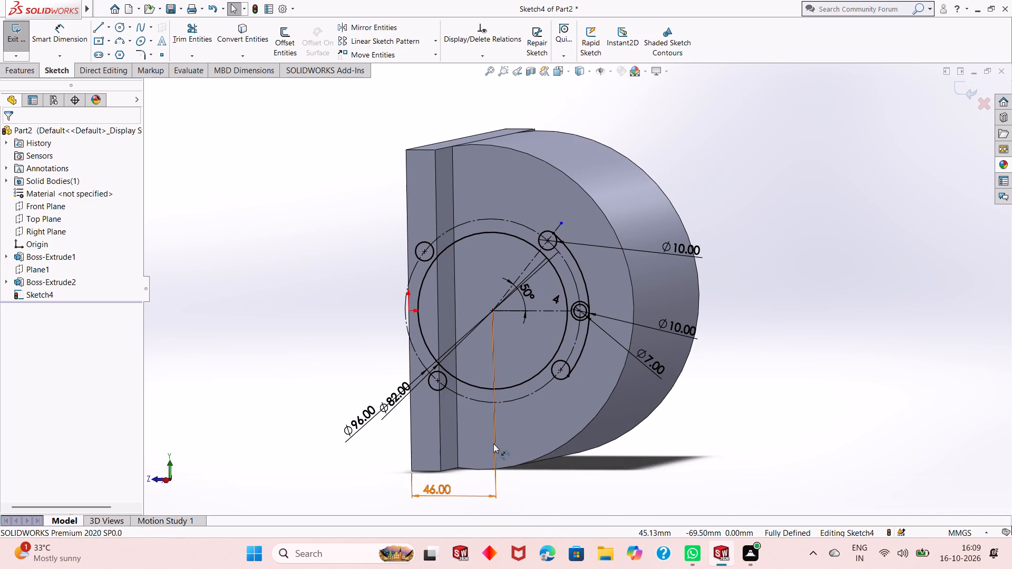
pyautogui.moveTo(493, 444); pyautogui.dragTo(494, 342, button='middle')
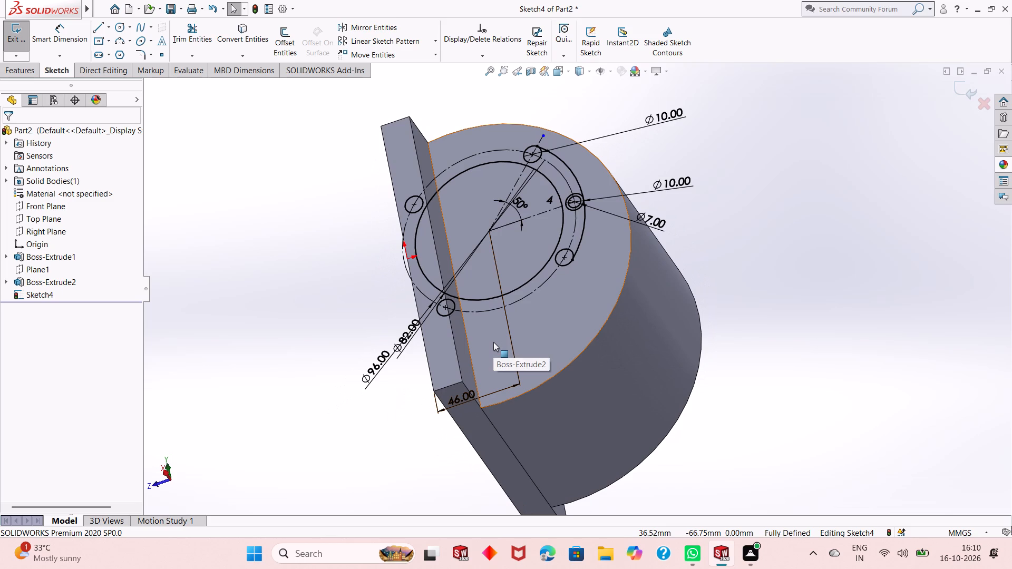
pyautogui.hotkey('ctrl', '8')
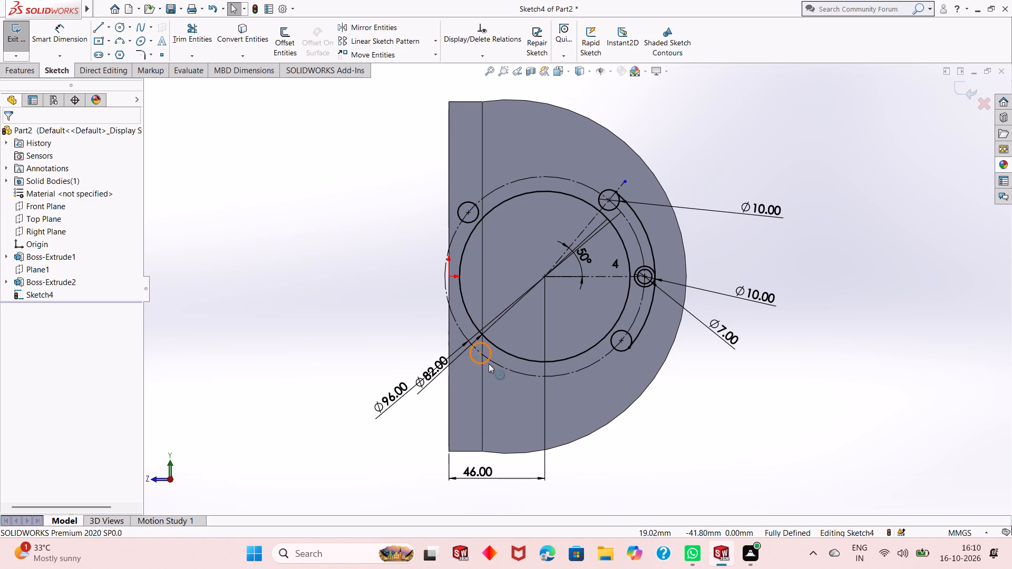
pyautogui.scroll(1, 469, 375)
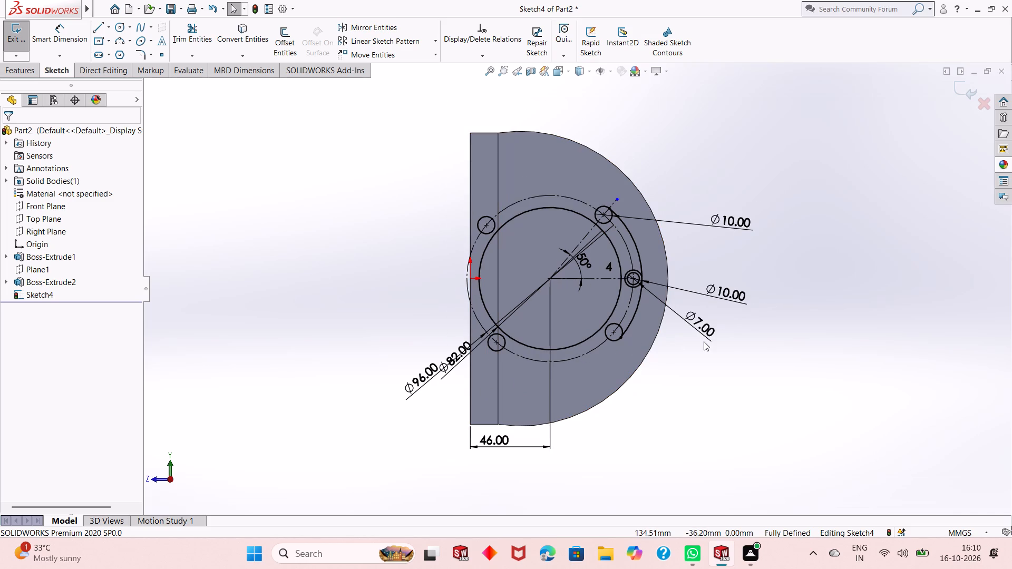
pyautogui.moveTo(732, 341); pyautogui.dragTo(716, 340, button='middle')
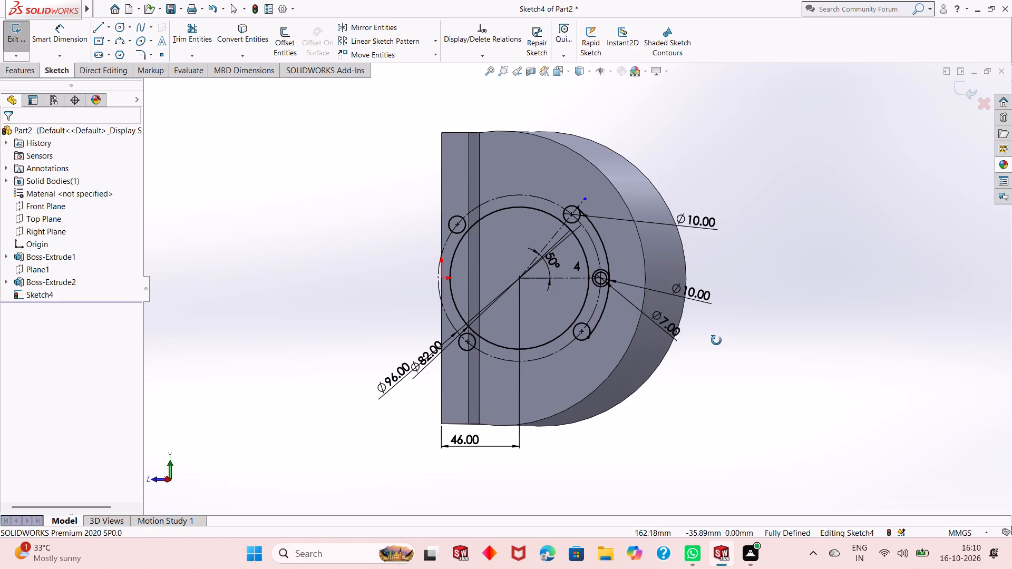
pyautogui.moveTo(716, 340); pyautogui.dragTo(750, 339, button='middle')
pyautogui.scroll(-2, 514, 342)
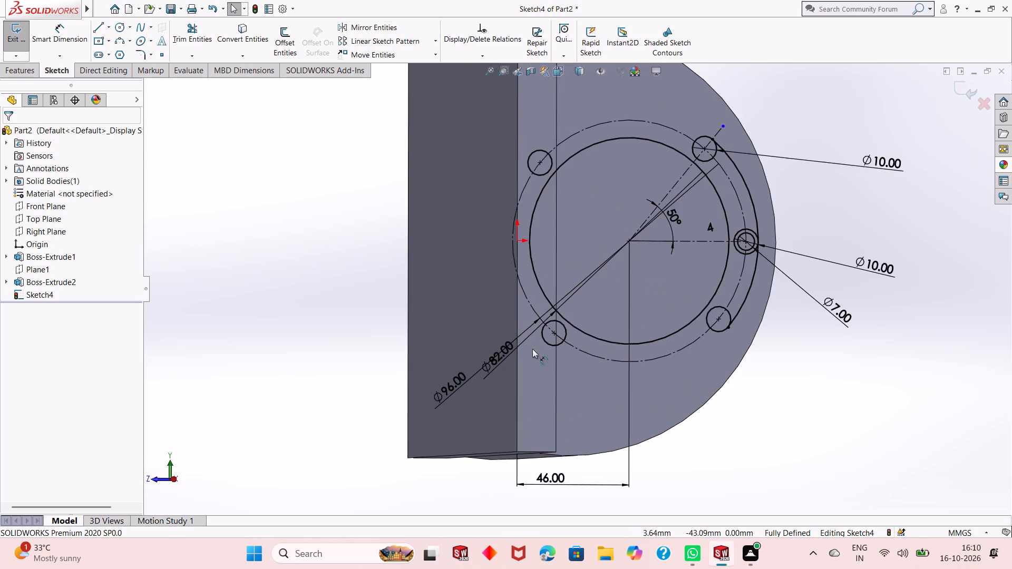
pyautogui.moveTo(566, 350); pyautogui.dragTo(559, 357, button='middle')
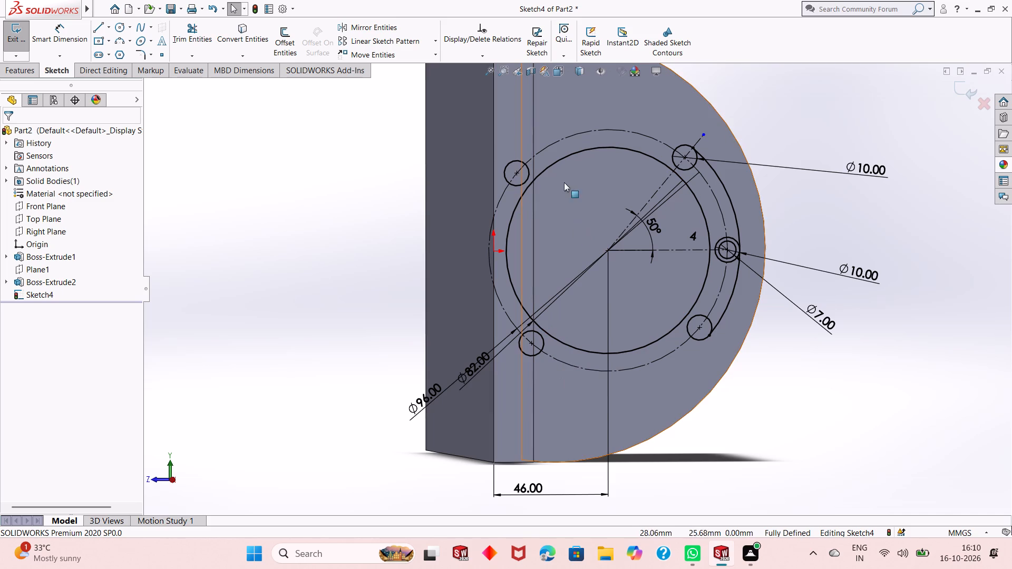
# Convert the 96 mm construction circle through the small hole centres into regular sketch geometry.
pyautogui.click(589, 129)
pyautogui.click(639, 97)
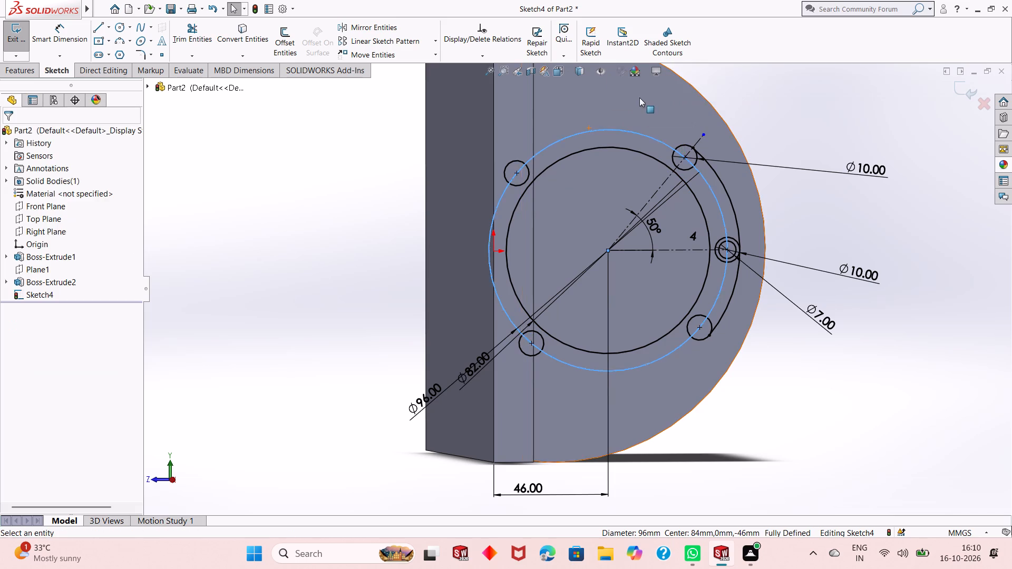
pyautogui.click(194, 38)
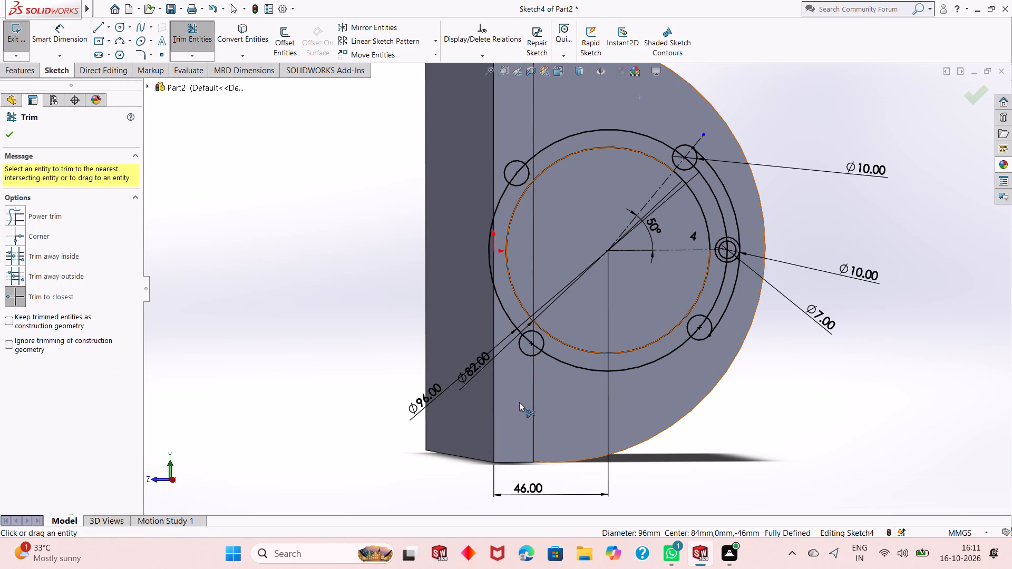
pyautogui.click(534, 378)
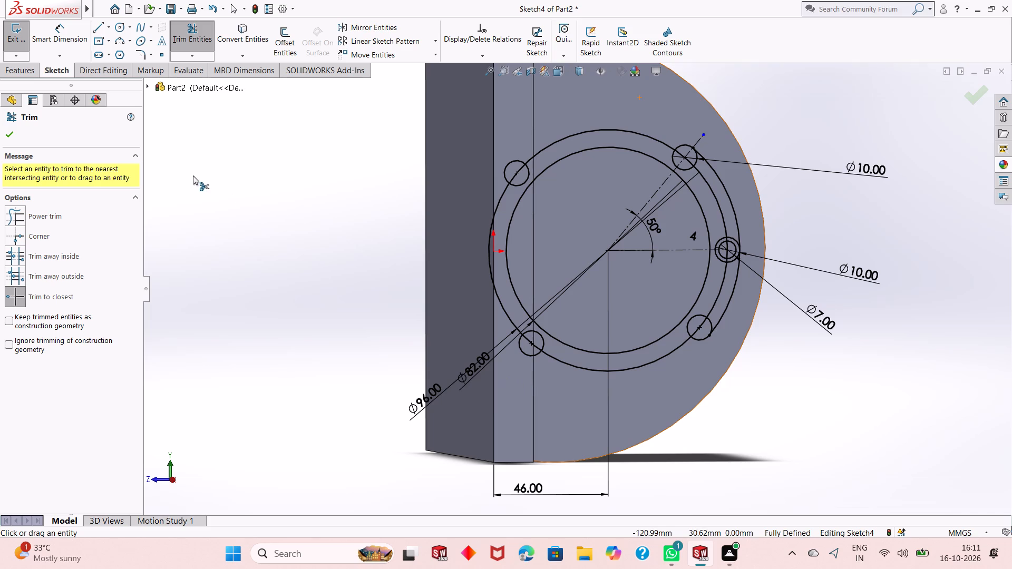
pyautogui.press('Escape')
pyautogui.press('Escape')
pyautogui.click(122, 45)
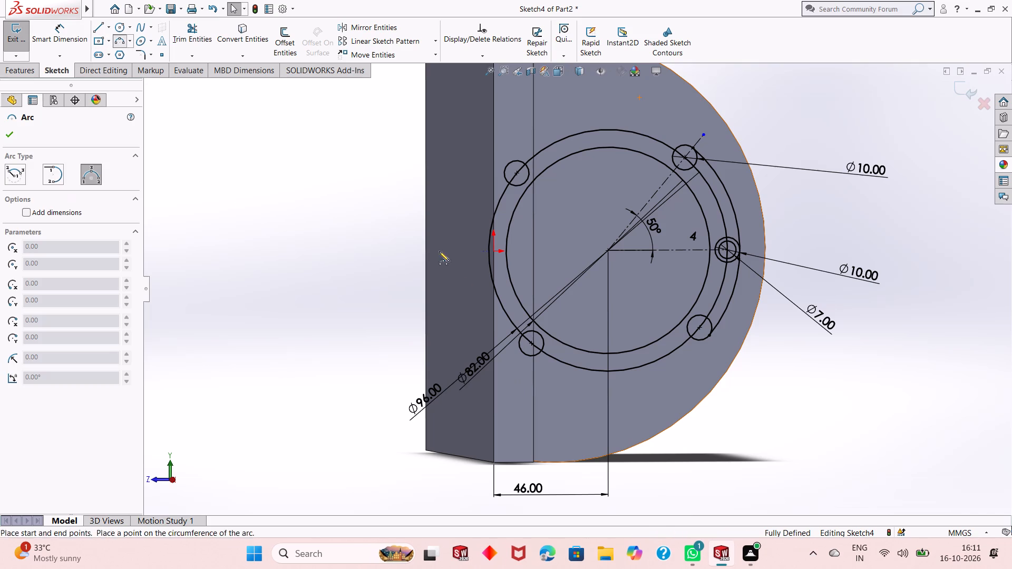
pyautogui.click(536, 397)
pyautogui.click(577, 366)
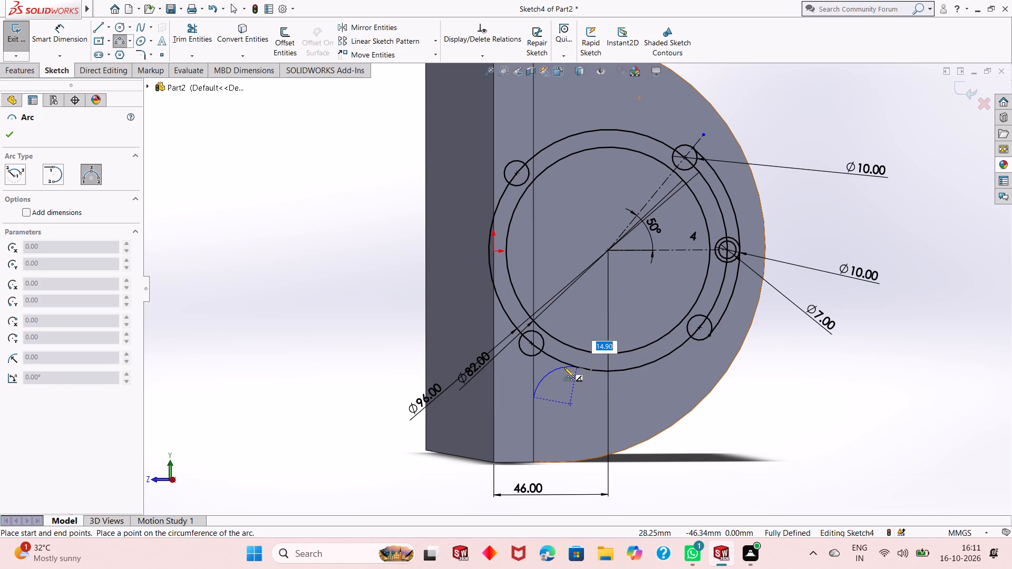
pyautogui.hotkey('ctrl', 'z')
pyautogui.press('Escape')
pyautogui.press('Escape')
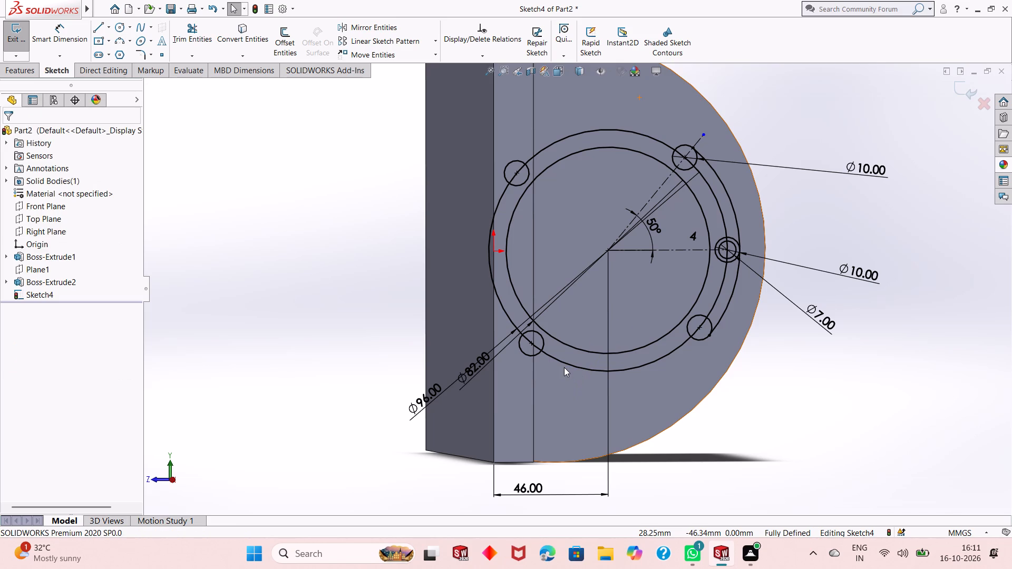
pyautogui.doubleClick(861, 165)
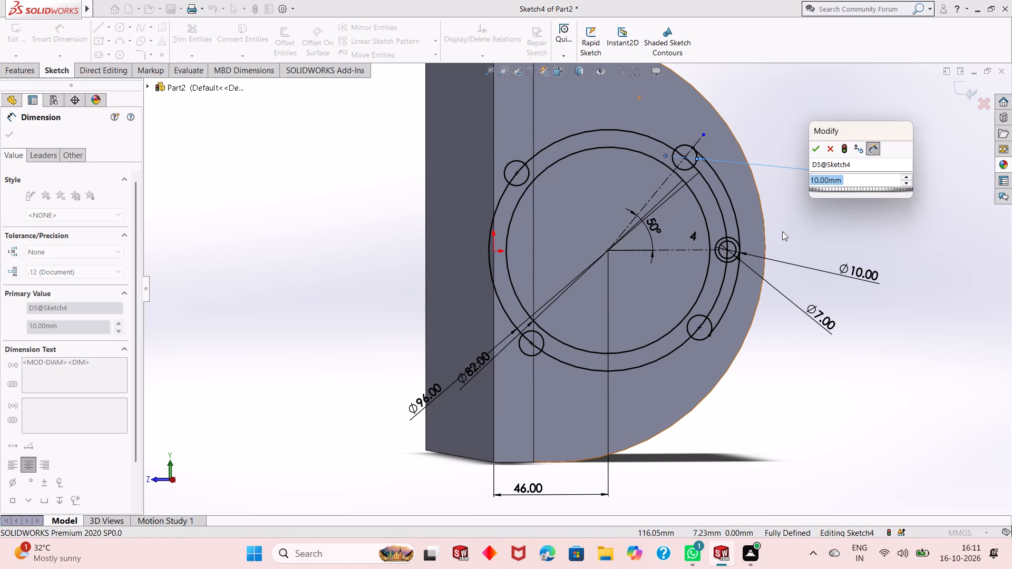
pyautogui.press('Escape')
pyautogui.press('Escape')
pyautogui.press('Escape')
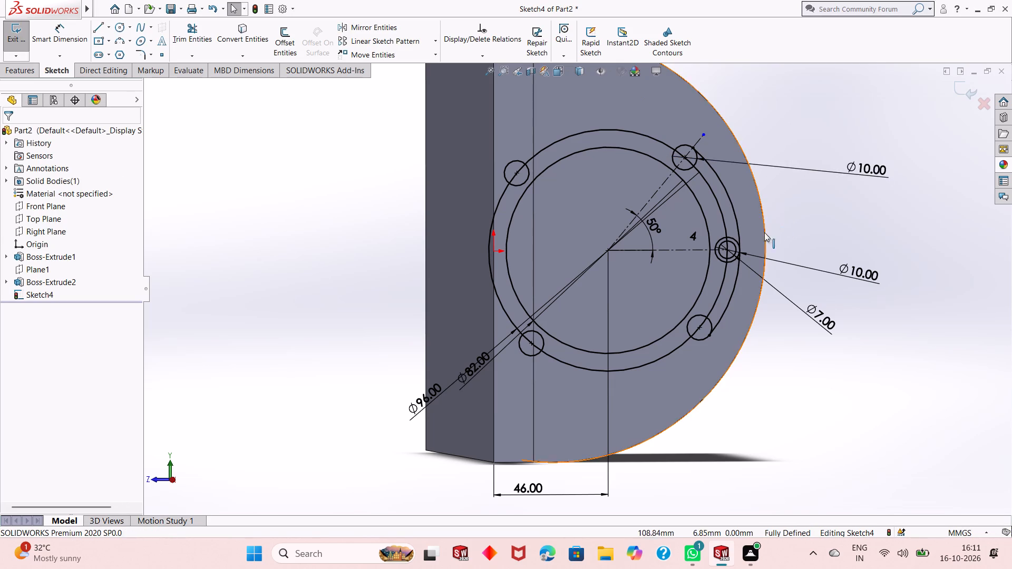
# Delete the tangent arc joining the outer sides of the three small circles farthest from the plate.
pyautogui.rightClick(722, 181)
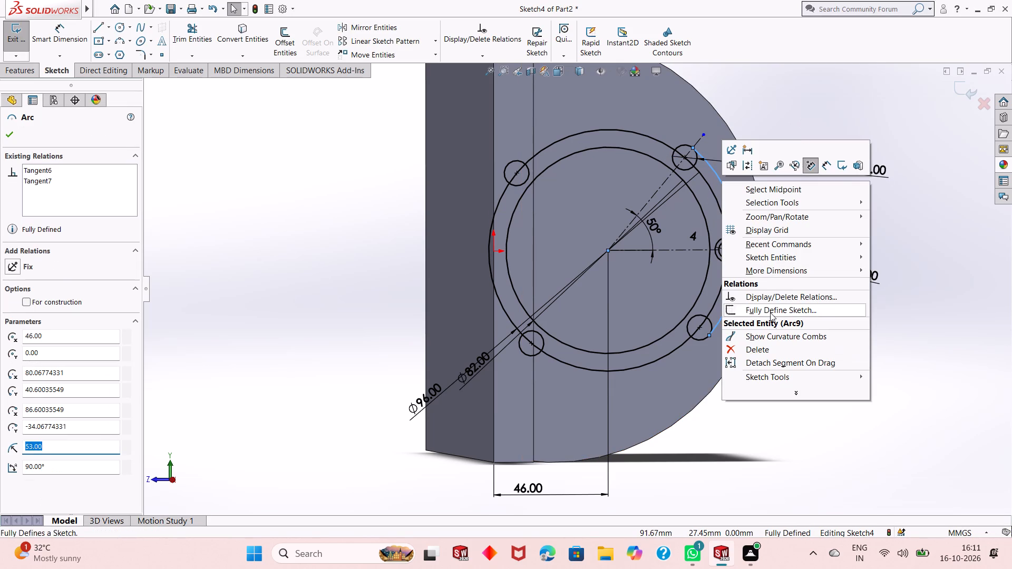
pyautogui.click(771, 347)
# Set the diameter of the small circle on the 50° construction line to 10.2 mm.
pyautogui.doubleClick(866, 161)
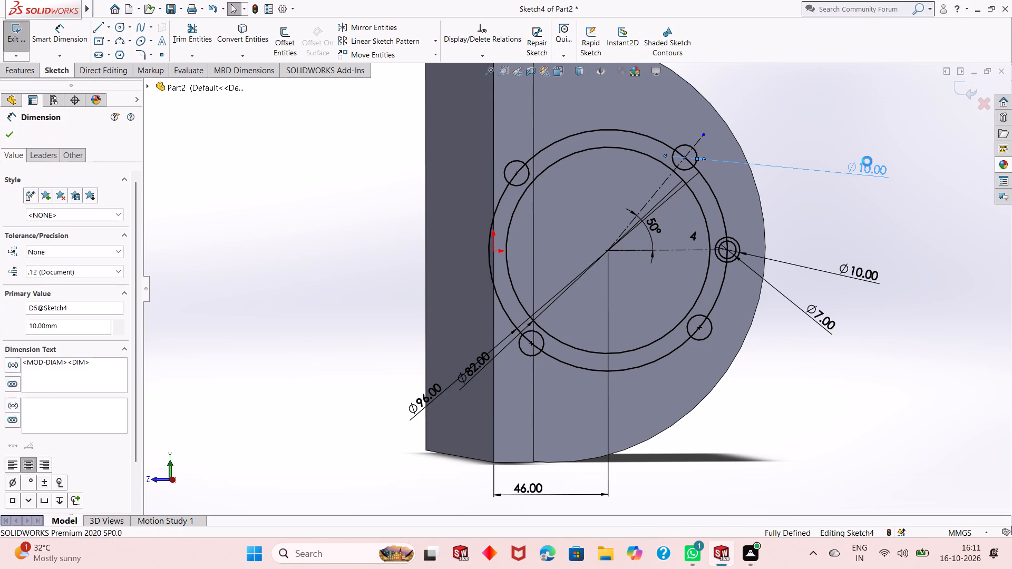
pyautogui.write('10')
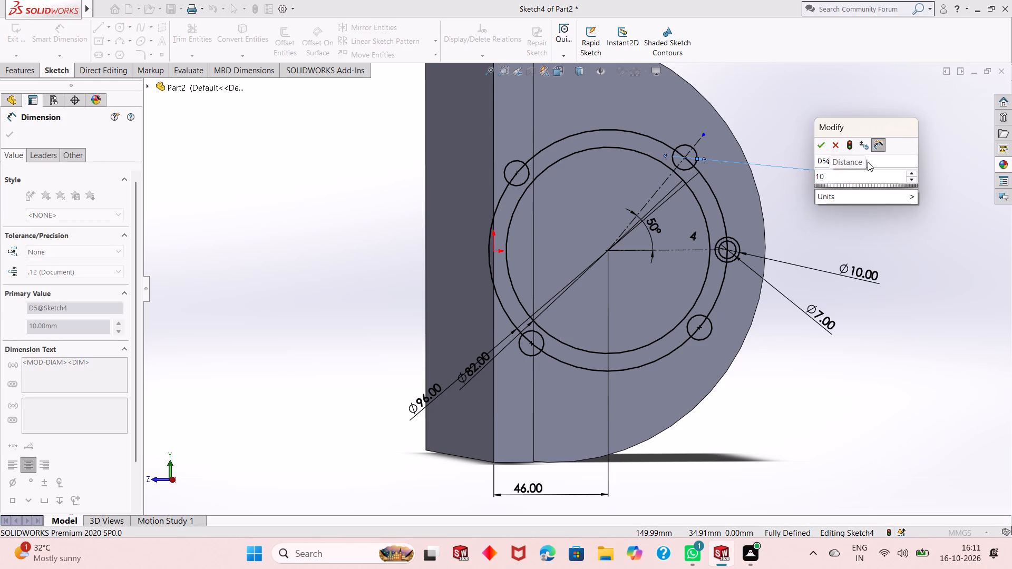
pyautogui.press('BackSpace')
pyautogui.press('2')
pyautogui.press('BackSpace')
pyautogui.write('0.2')
pyautogui.press('Return')
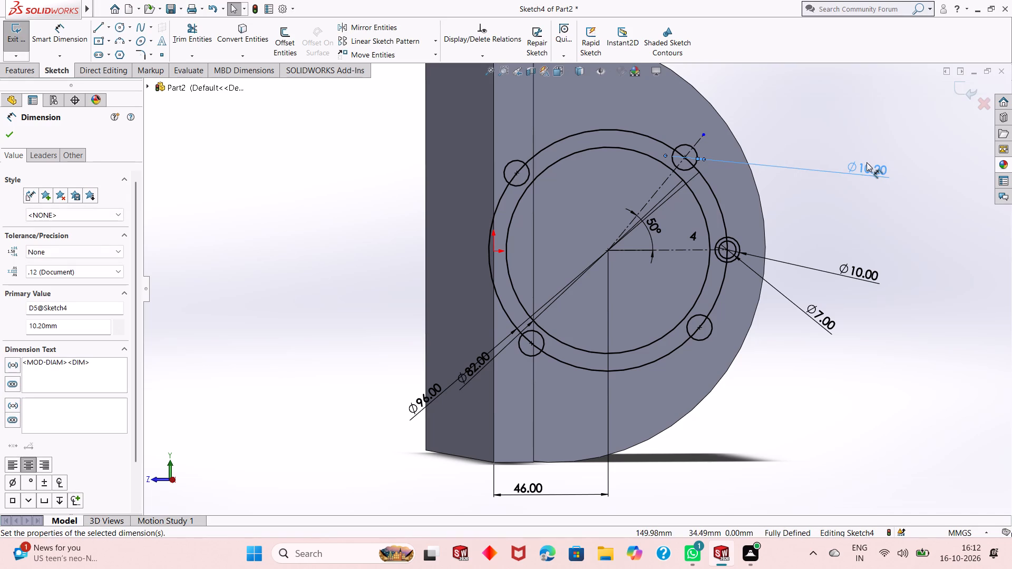
pyautogui.press('Escape')
# Add an equal relation between the 10.2 mm circle and the three other patterned circles on the 96 mm circle.
pyautogui.click(687, 170)
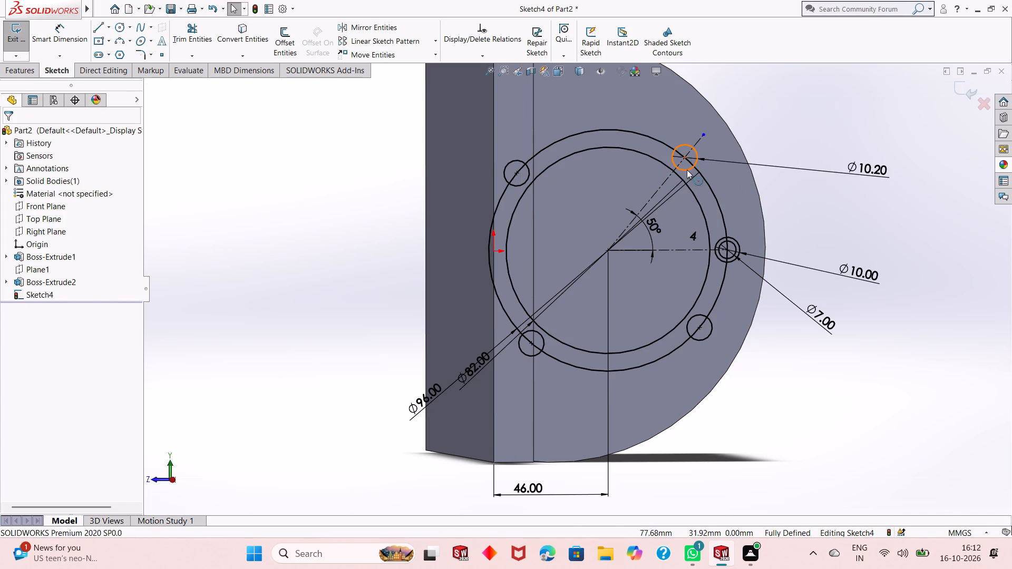
pyautogui.keyDown('ctrl'); pyautogui.click(515, 188); pyautogui.keyUp('ctrl')
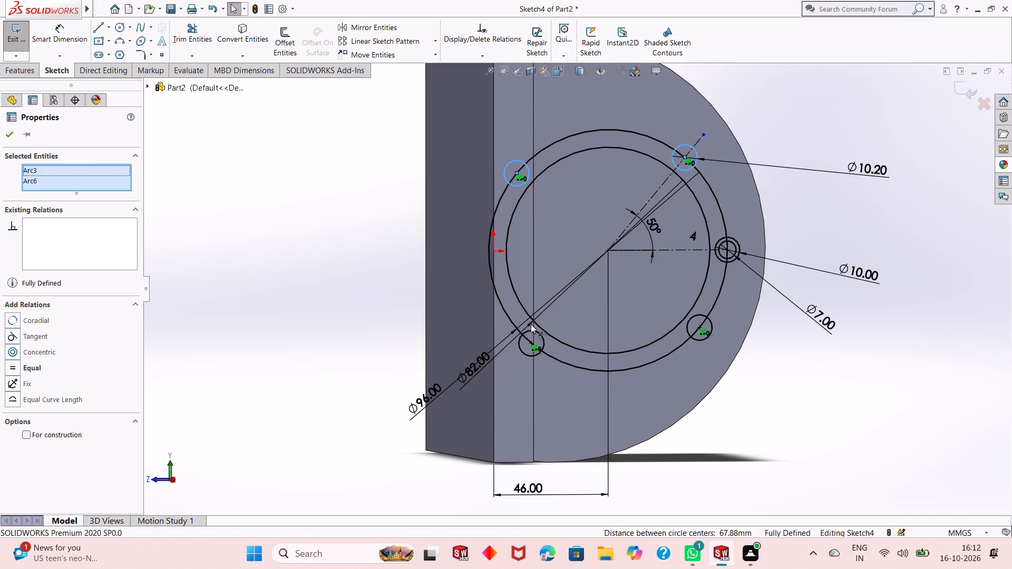
pyautogui.keyDown('ctrl'); pyautogui.click(532, 331); pyautogui.keyUp('ctrl')
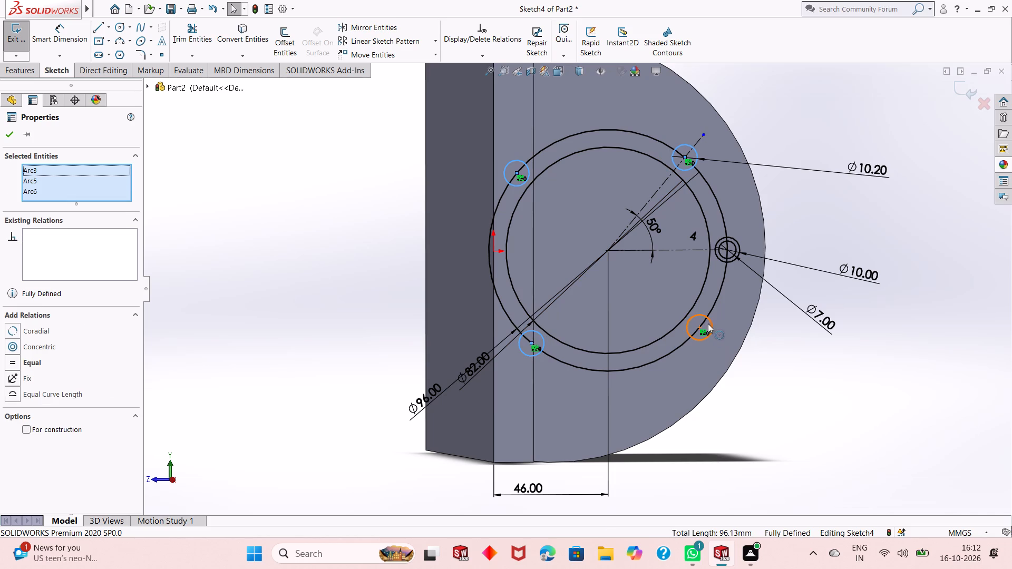
pyautogui.keyDown('ctrl'); pyautogui.click(709, 333); pyautogui.keyUp('ctrl')
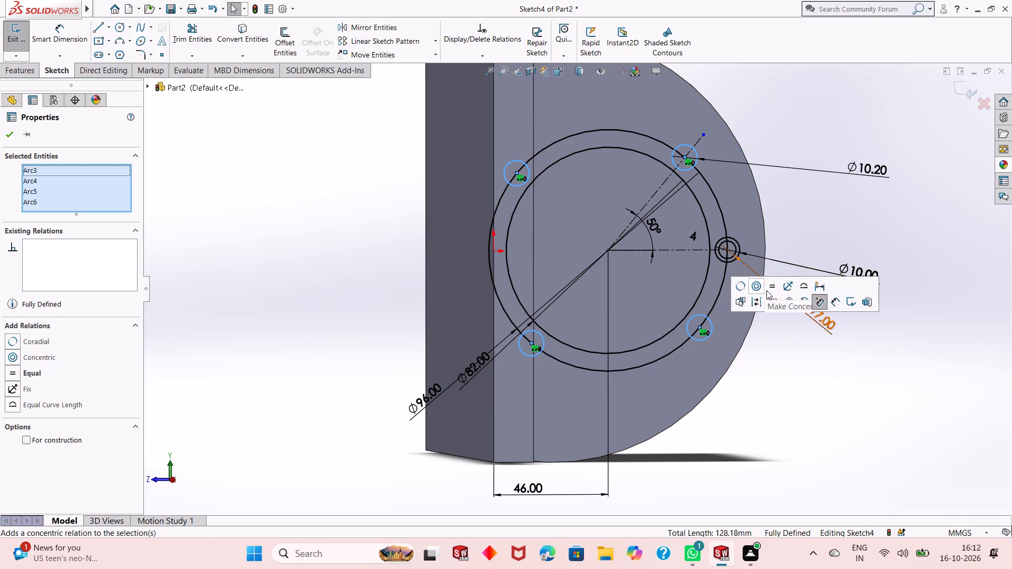
pyautogui.click(772, 287)
pyautogui.click(6, 135)
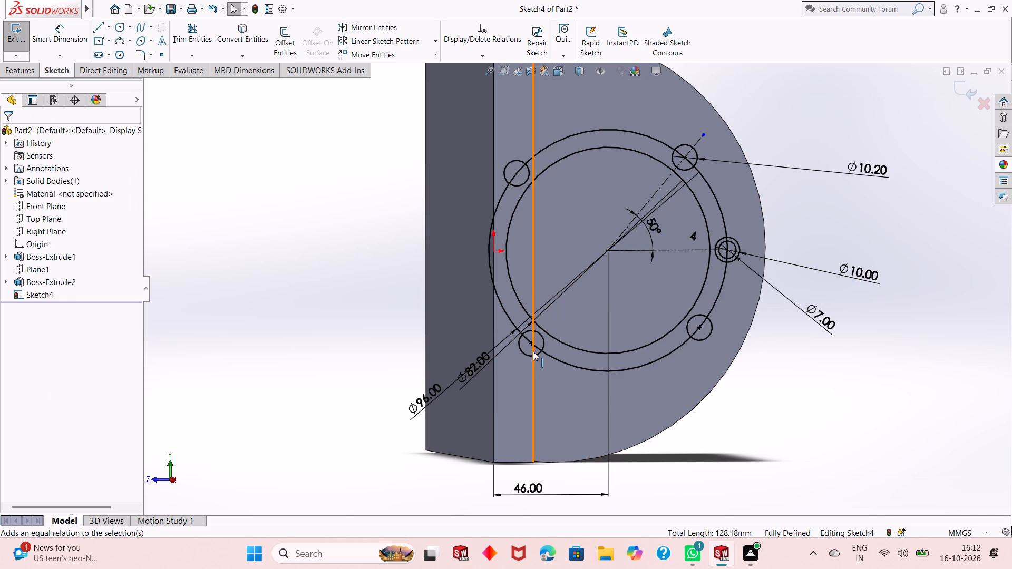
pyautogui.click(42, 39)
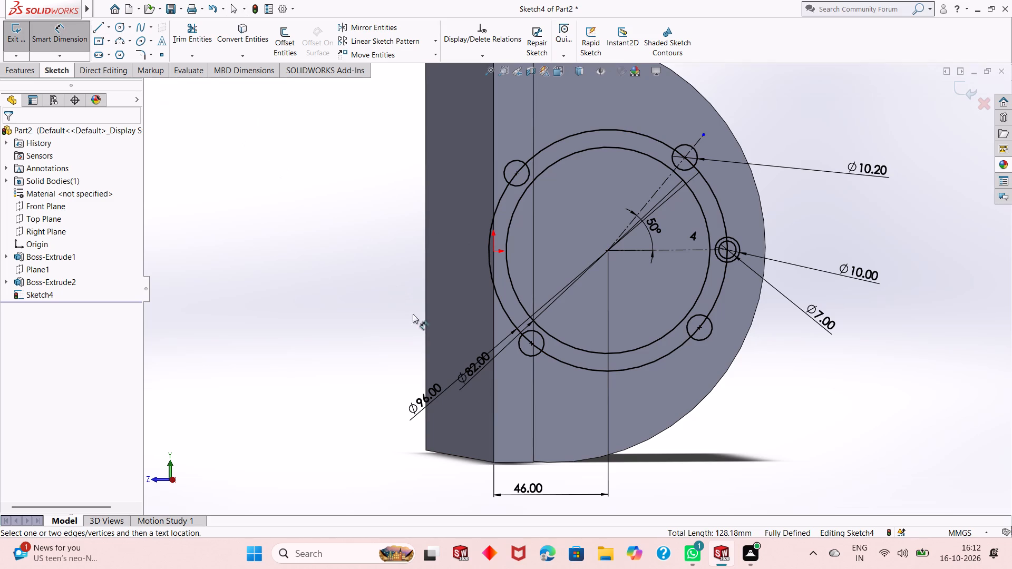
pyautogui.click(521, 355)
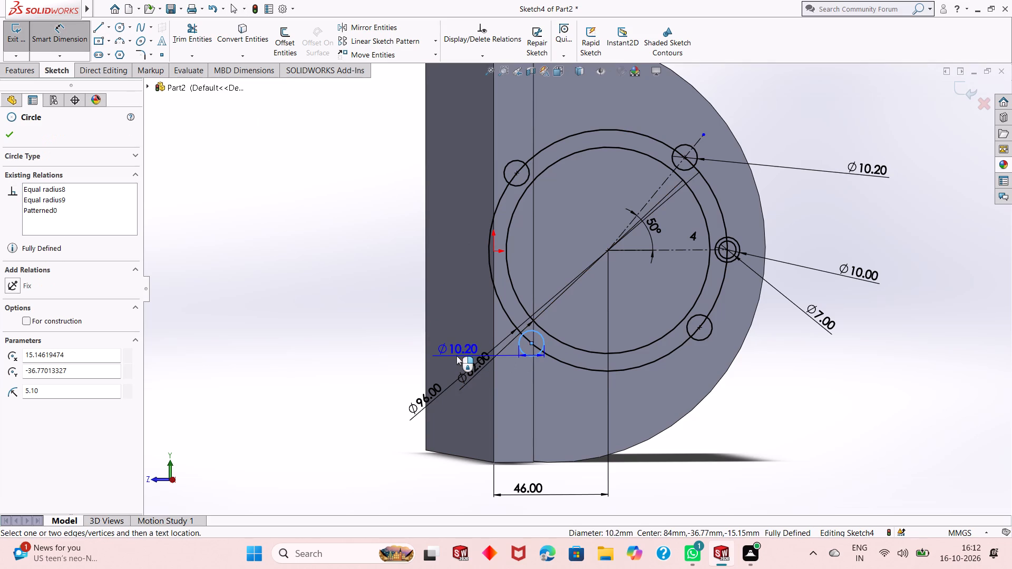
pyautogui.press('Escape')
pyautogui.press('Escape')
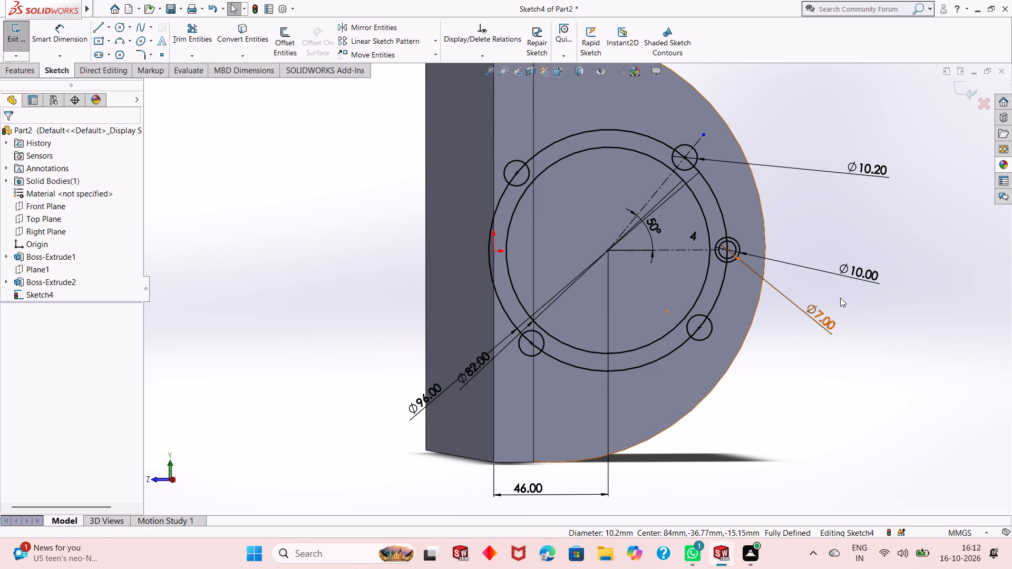
# Set the diameter of the inner concentric circle on the horizontal centerline to 8 mm.
pyautogui.doubleClick(811, 317)
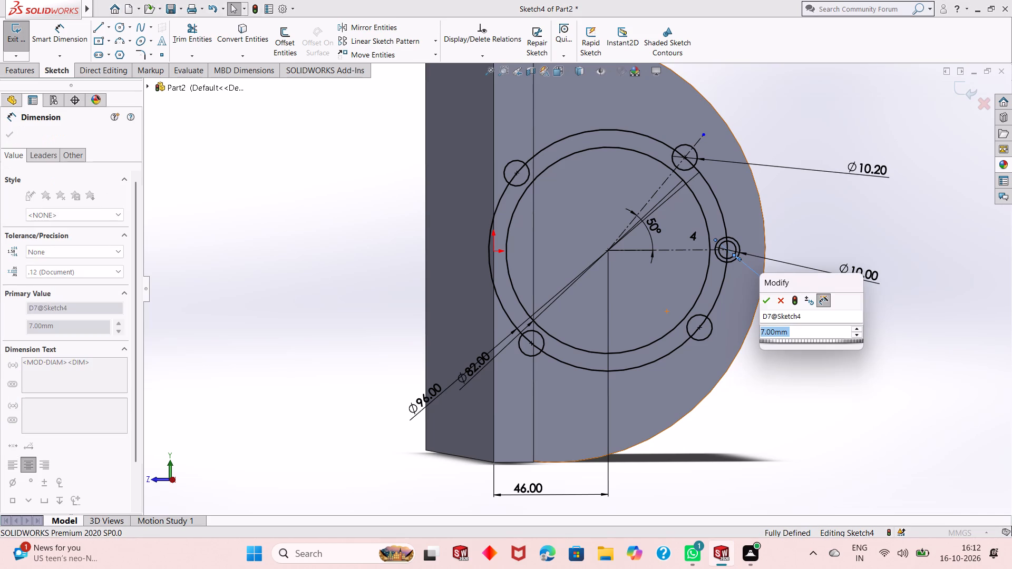
pyautogui.press('8')
pyautogui.press('Return')
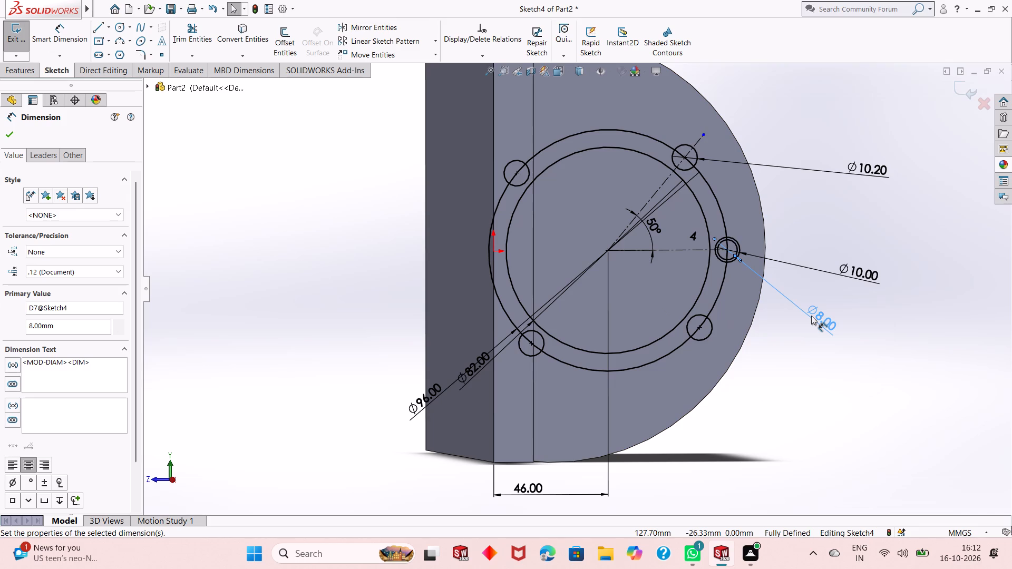
pyautogui.scroll(-5, 712, 246)
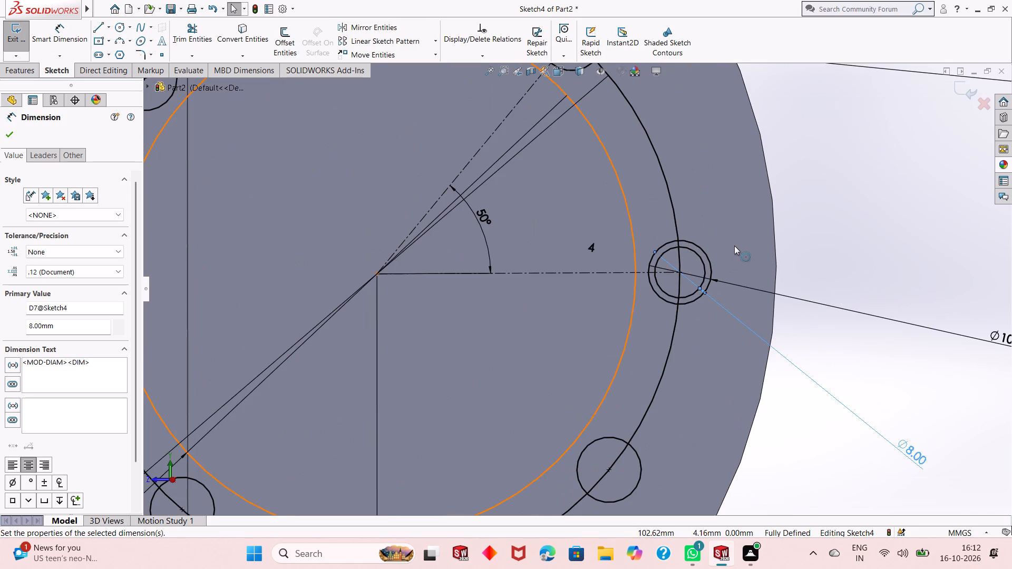
pyautogui.press('Escape')
pyautogui.press('Escape')
pyautogui.press('Escape')
pyautogui.press('Escape')
pyautogui.press('Escape')
pyautogui.press('Escape')
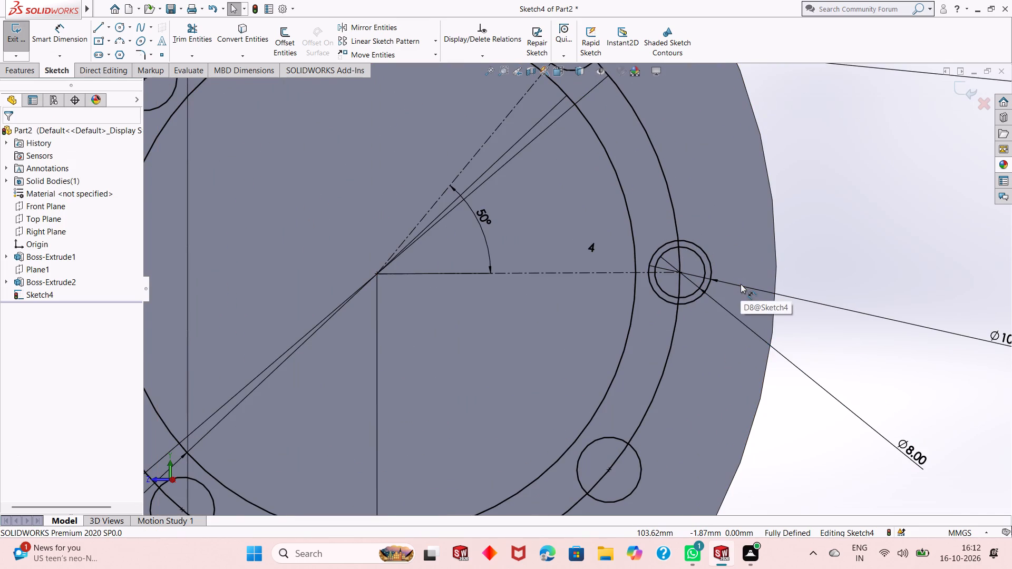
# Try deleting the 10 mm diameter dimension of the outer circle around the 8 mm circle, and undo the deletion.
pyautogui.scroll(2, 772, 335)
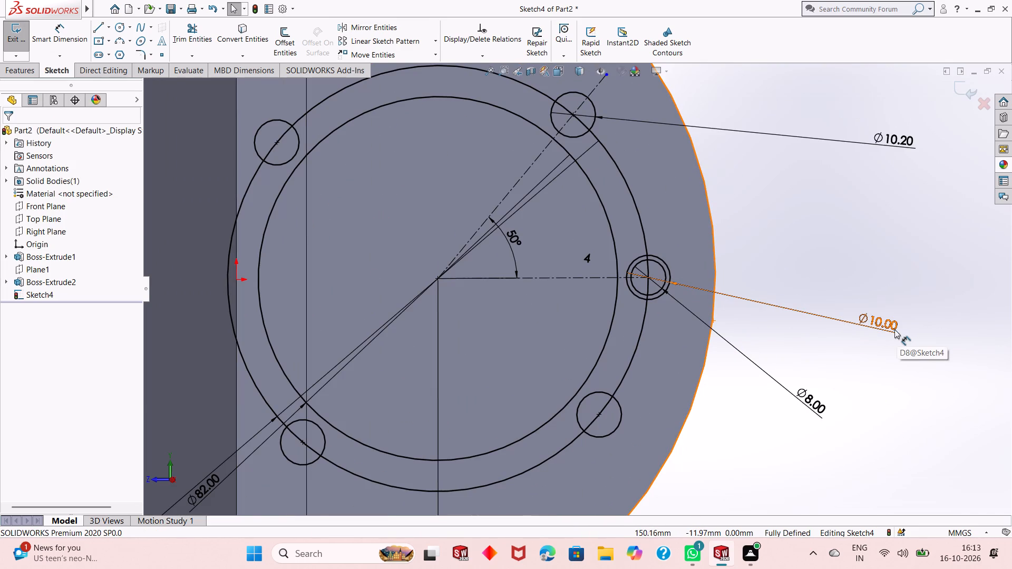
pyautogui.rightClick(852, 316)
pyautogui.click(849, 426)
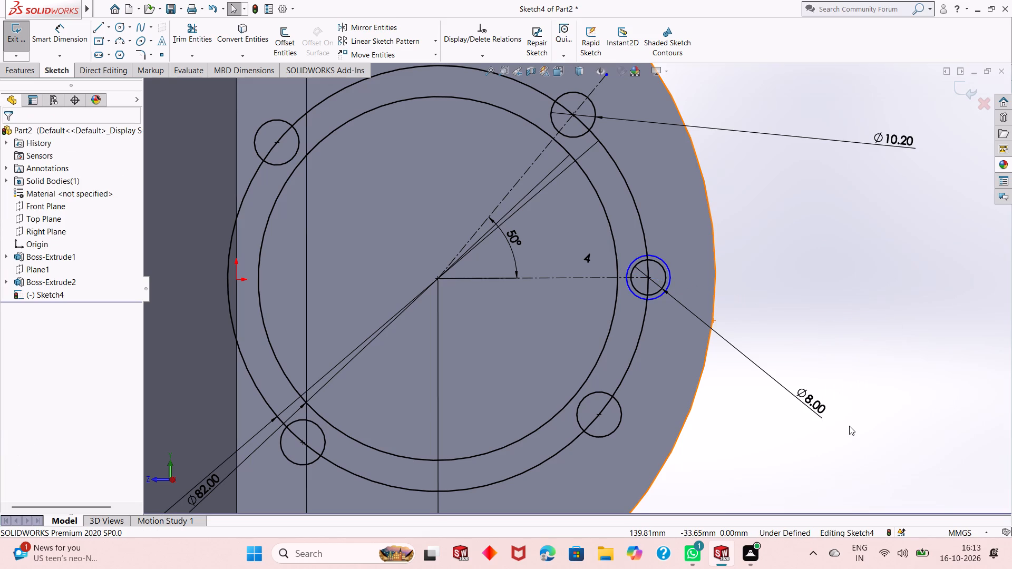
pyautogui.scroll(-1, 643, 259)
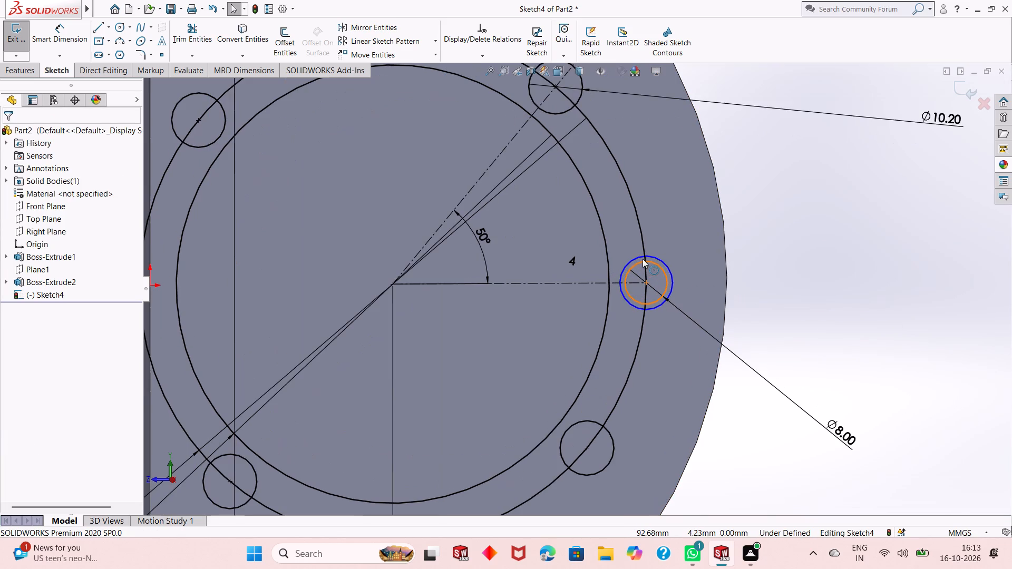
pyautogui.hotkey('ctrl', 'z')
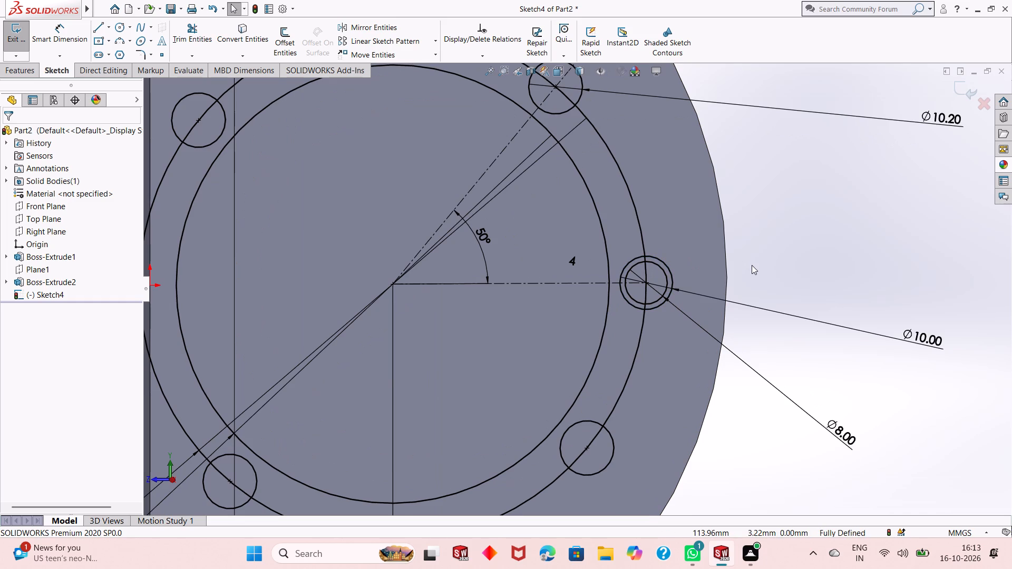
# Set the diameter of the outer circle around the 8 mm circle to 10.2 mm.
pyautogui.doubleClick(918, 345)
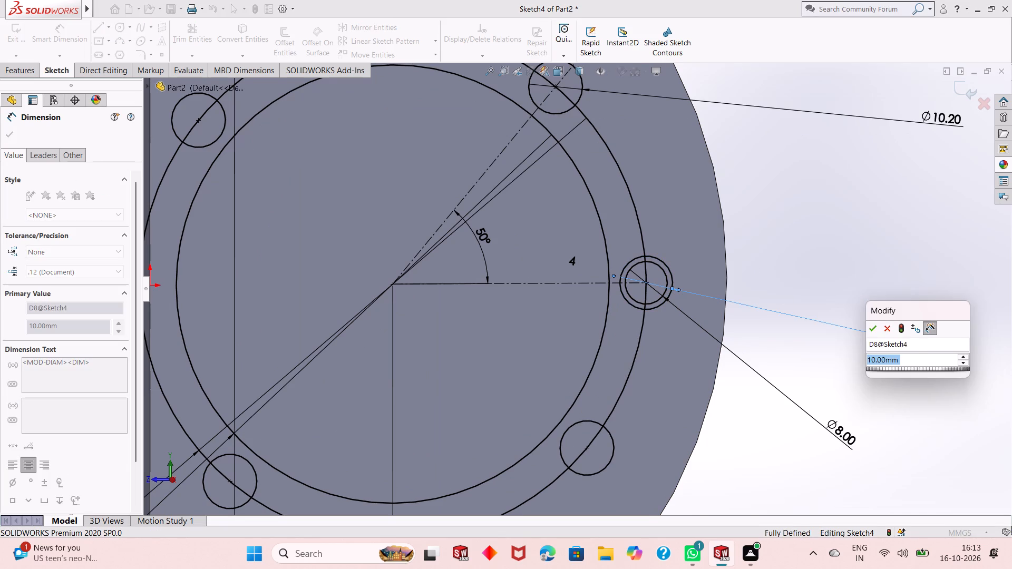
pyautogui.write('10.2')
pyautogui.press('Return')
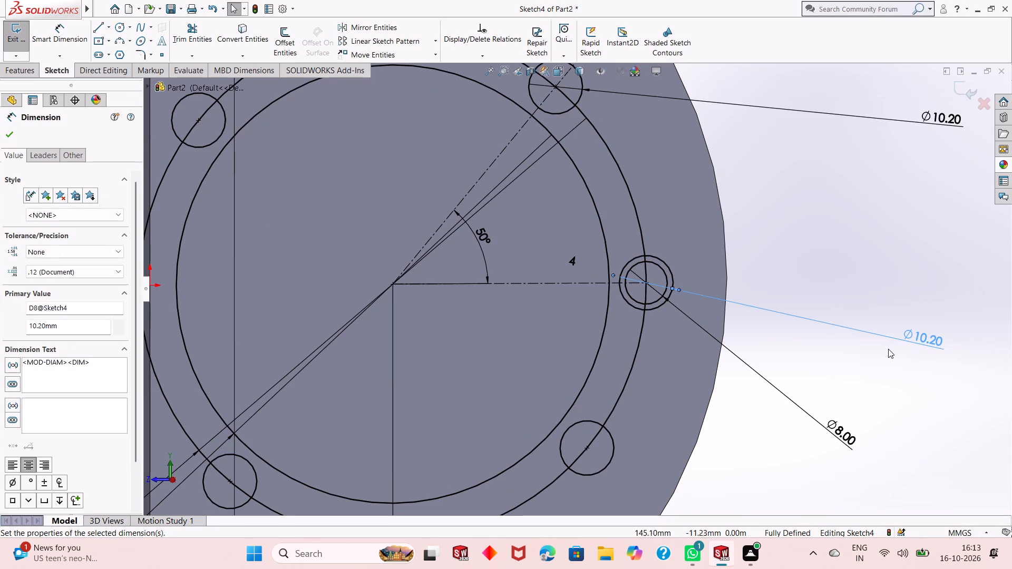
pyautogui.scroll(2, 731, 308)
pyautogui.press('Escape')
pyautogui.press('Escape')
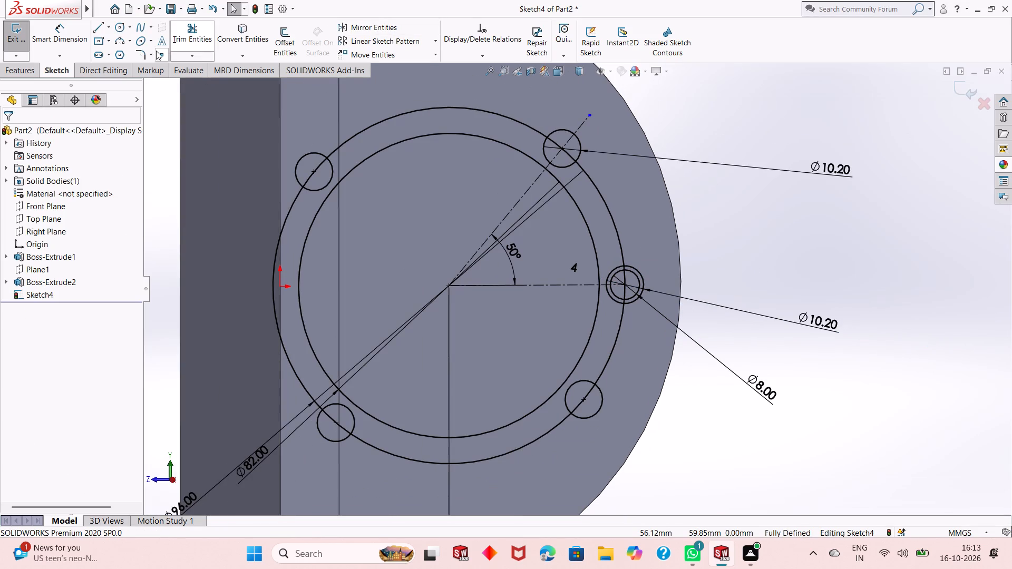
# Draw a three-point arc of about 52.5 mm radius from the 50° circle to the lower circle, touching the outer circle around the 8 mm hole.
pyautogui.click(122, 40)
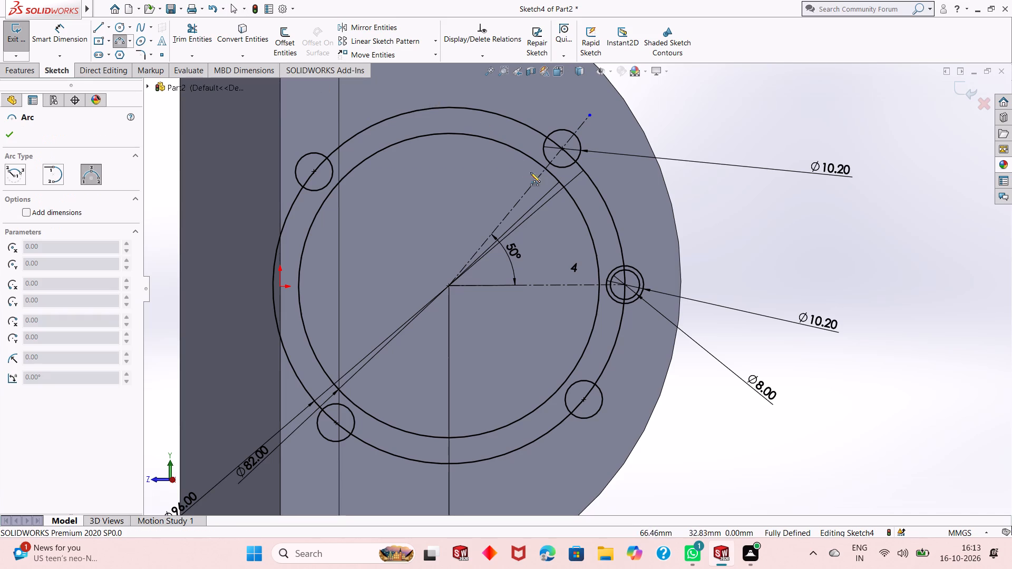
pyautogui.click(580, 139)
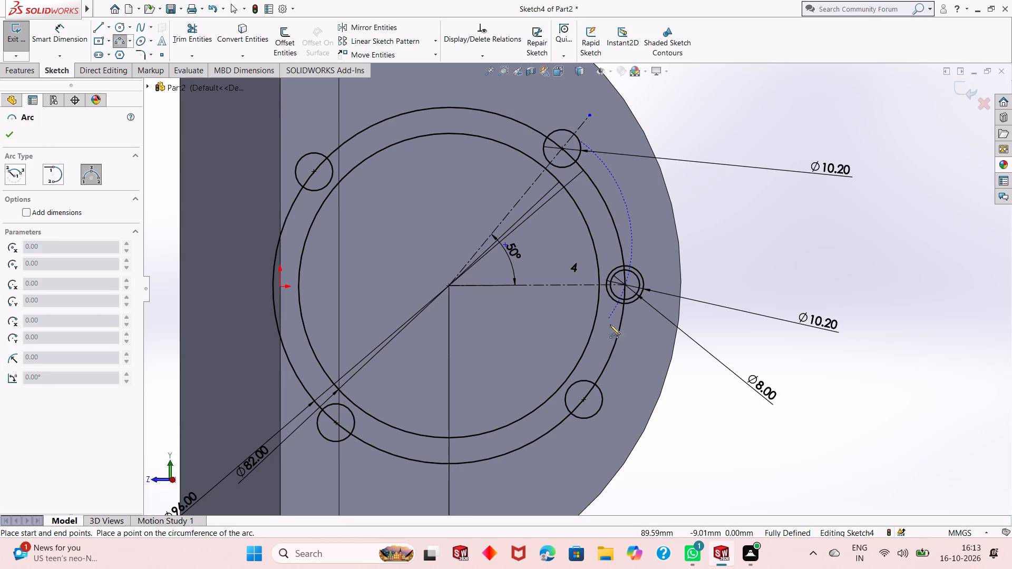
pyautogui.click(598, 410)
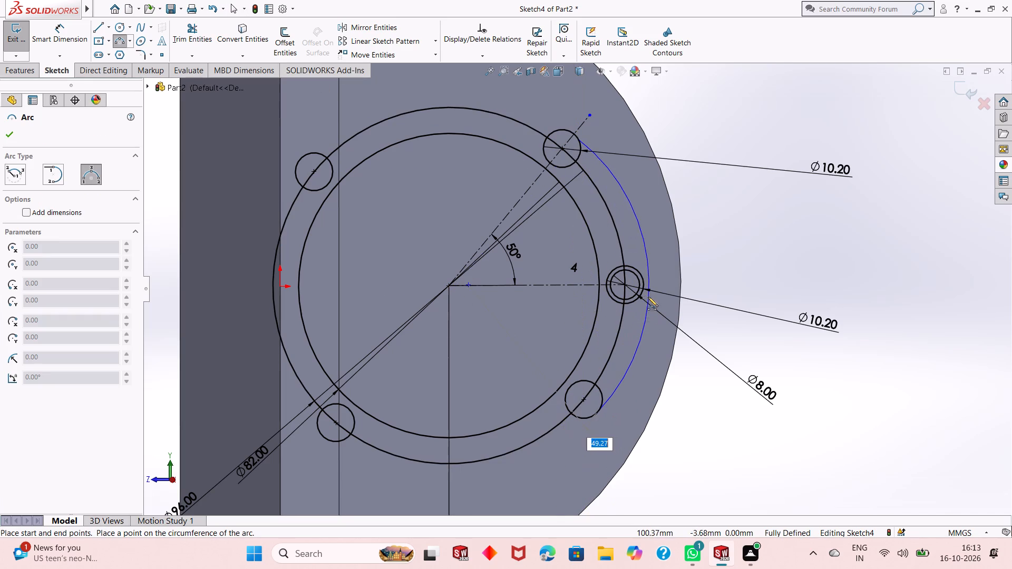
pyautogui.click(644, 289)
pyautogui.rightClick(680, 261)
pyautogui.click(689, 262)
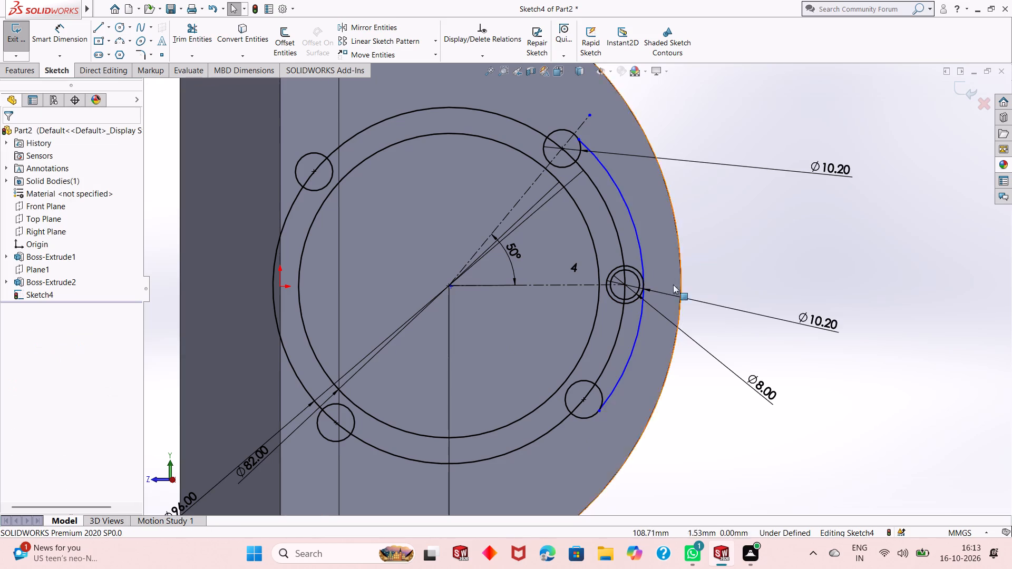
pyautogui.click(636, 342)
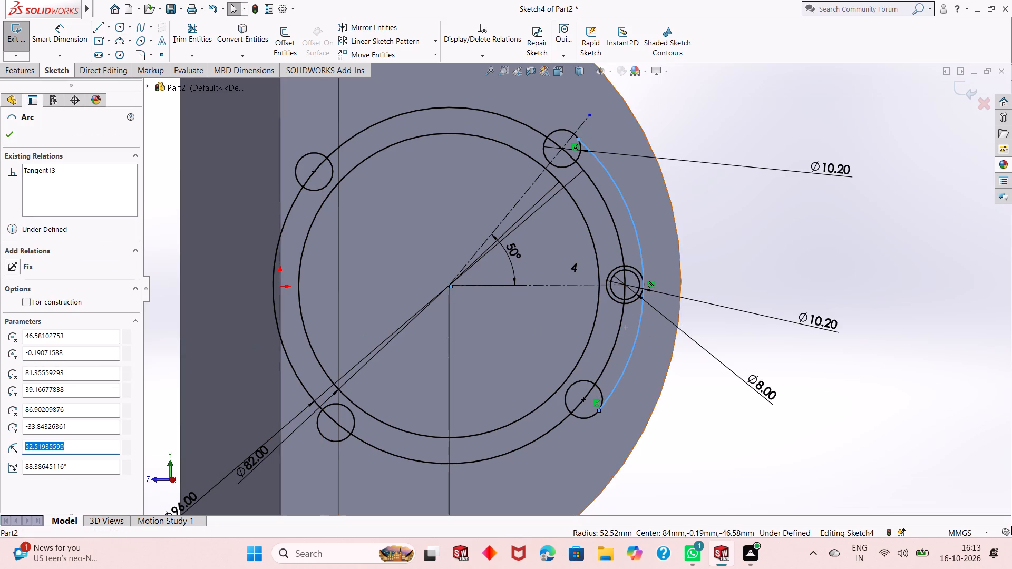
pyautogui.press('Escape')
pyautogui.press('Escape')
pyautogui.press('Escape')
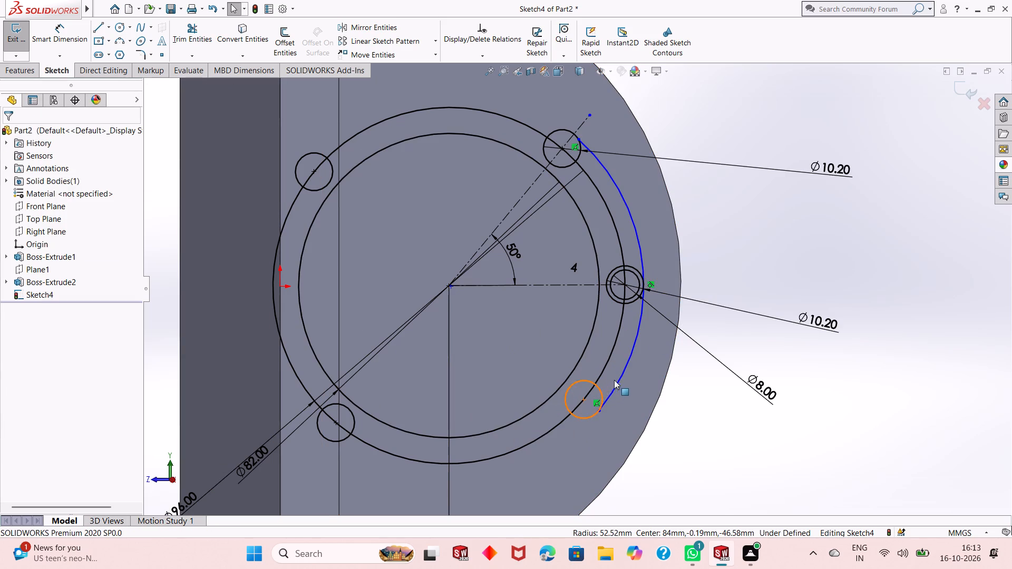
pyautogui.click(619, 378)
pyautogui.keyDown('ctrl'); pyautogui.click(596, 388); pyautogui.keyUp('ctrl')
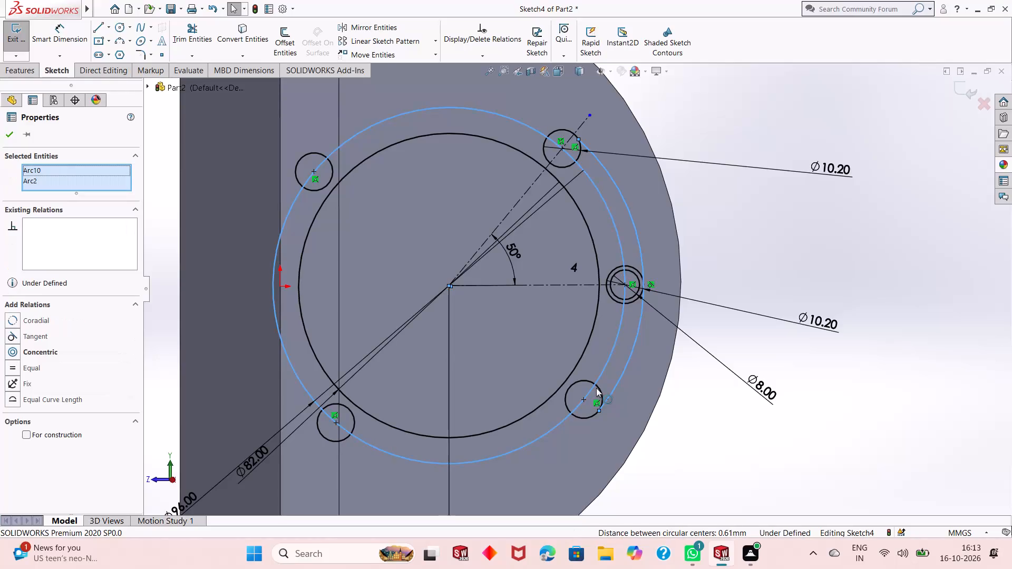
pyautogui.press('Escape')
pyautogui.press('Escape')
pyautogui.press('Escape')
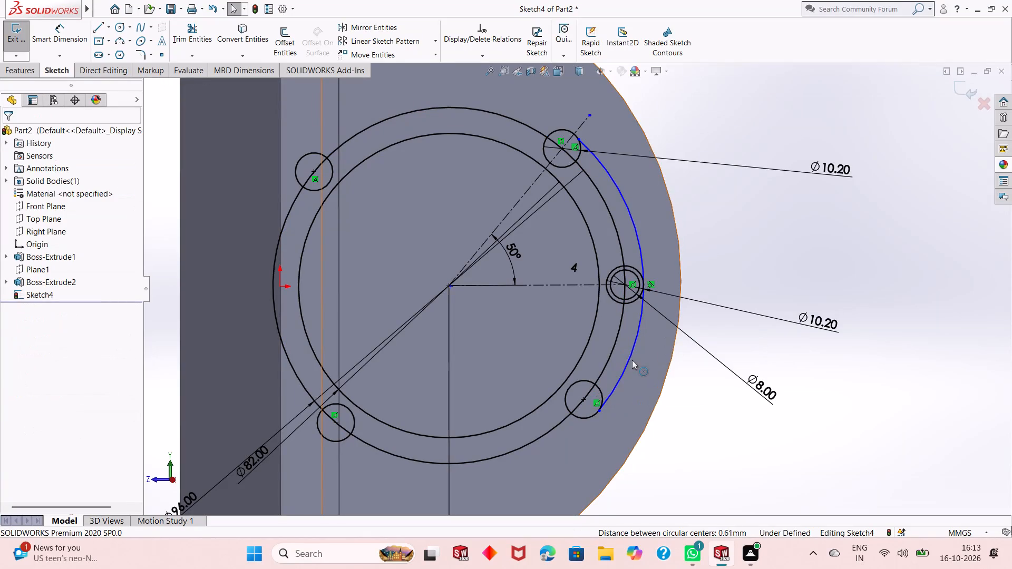
# Reshape the new outer arc so that its centre snaps onto the centre of the 96 mm circle.
pyautogui.moveTo(632, 360); pyautogui.dragTo(695, 455)
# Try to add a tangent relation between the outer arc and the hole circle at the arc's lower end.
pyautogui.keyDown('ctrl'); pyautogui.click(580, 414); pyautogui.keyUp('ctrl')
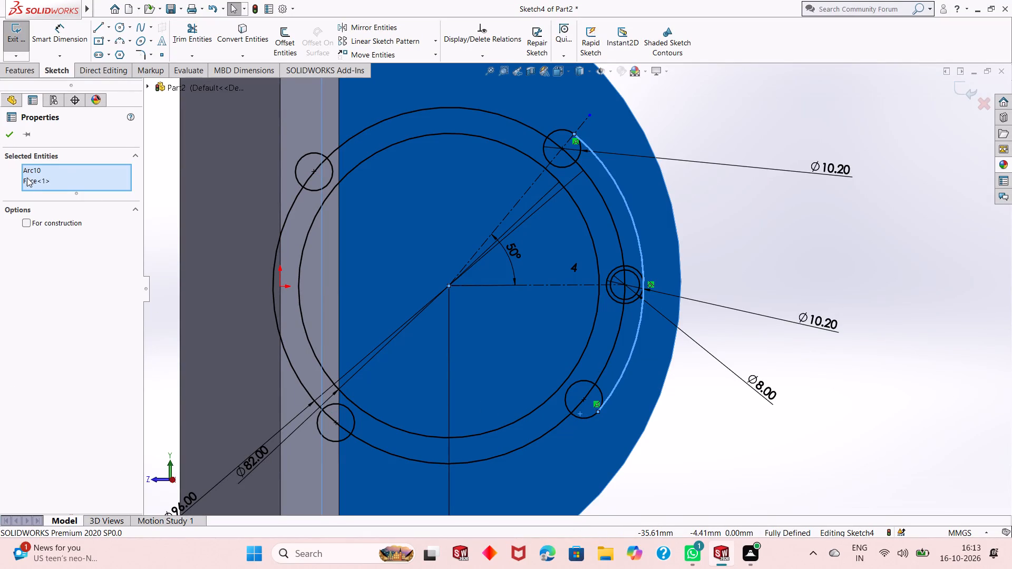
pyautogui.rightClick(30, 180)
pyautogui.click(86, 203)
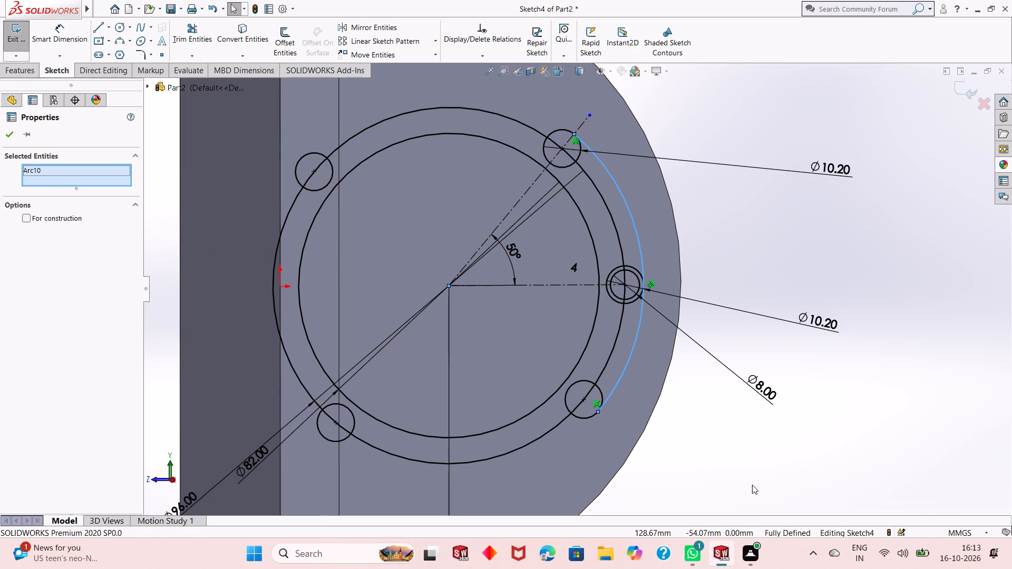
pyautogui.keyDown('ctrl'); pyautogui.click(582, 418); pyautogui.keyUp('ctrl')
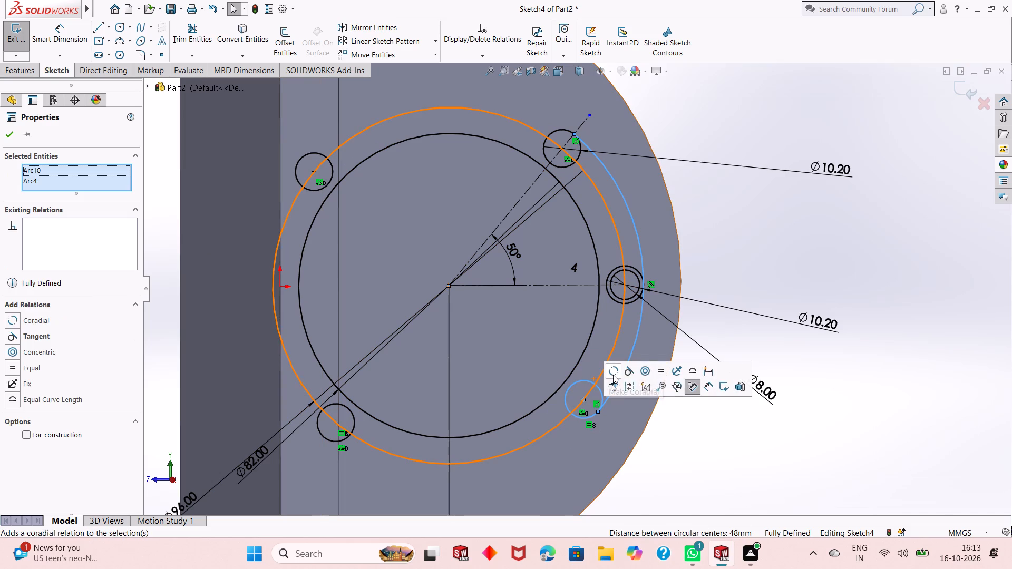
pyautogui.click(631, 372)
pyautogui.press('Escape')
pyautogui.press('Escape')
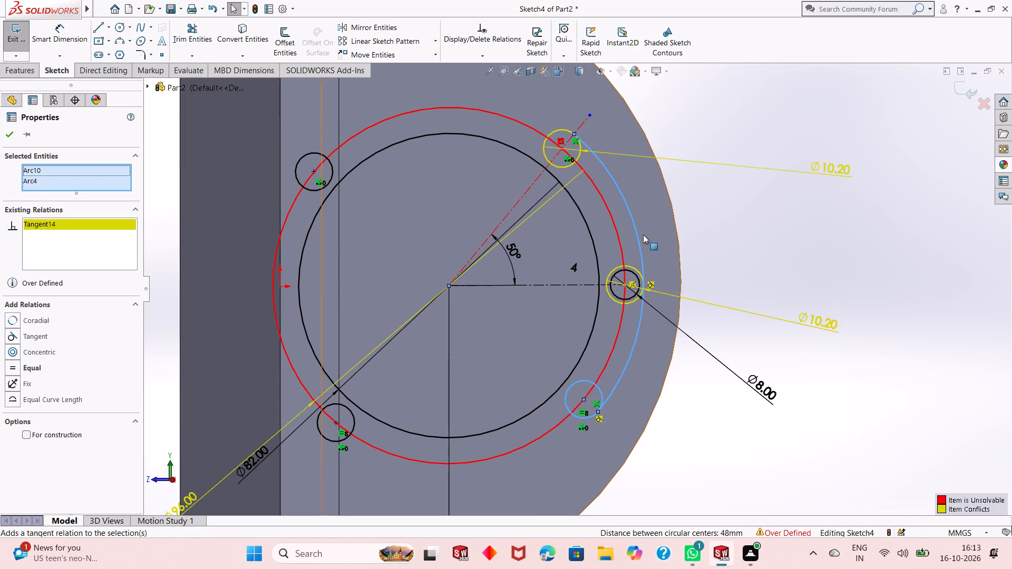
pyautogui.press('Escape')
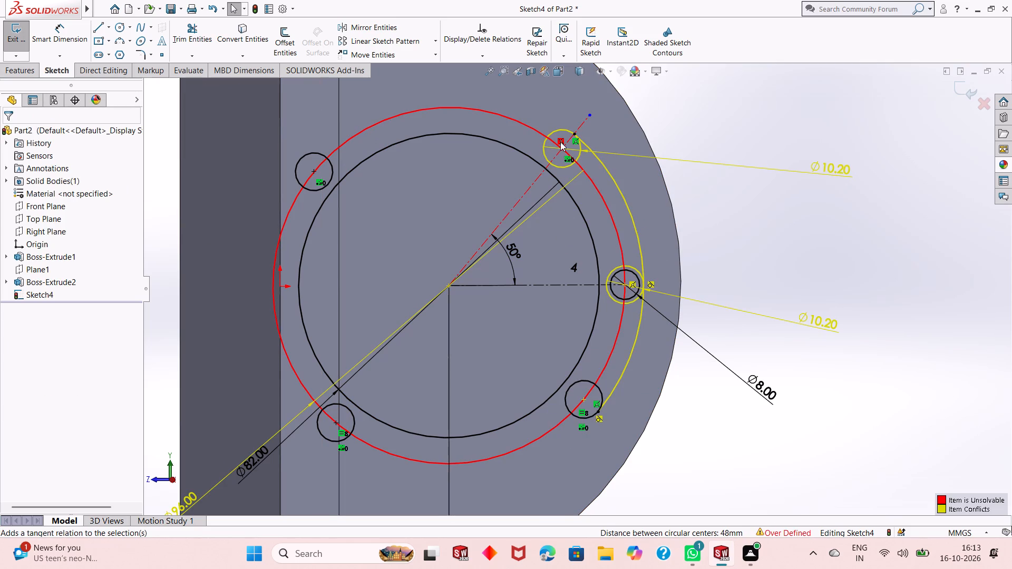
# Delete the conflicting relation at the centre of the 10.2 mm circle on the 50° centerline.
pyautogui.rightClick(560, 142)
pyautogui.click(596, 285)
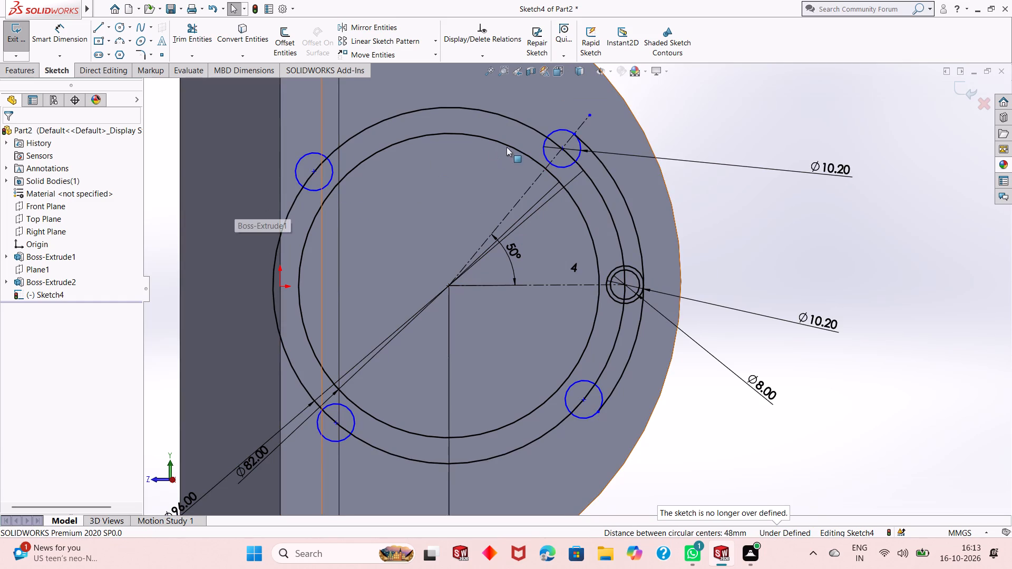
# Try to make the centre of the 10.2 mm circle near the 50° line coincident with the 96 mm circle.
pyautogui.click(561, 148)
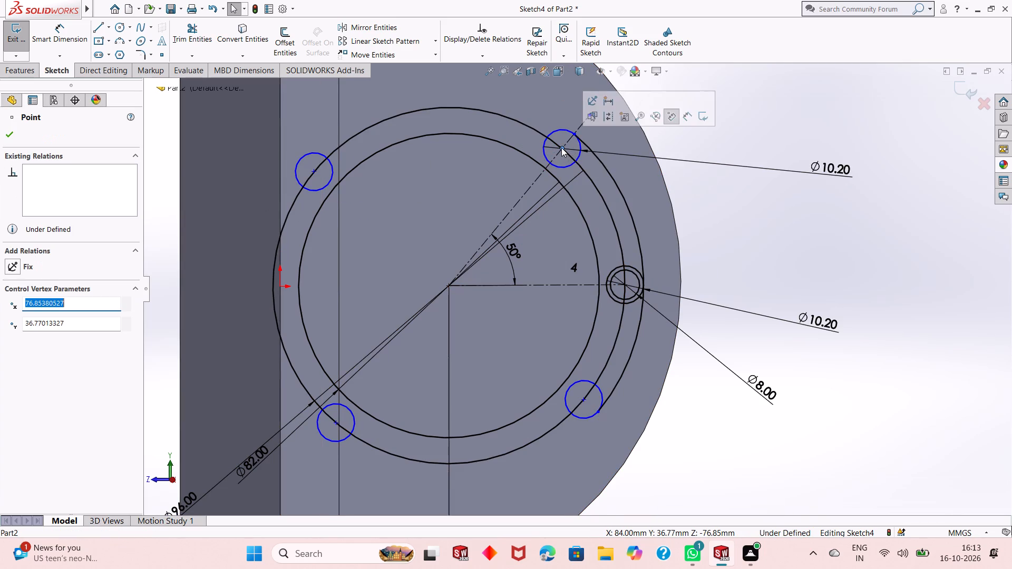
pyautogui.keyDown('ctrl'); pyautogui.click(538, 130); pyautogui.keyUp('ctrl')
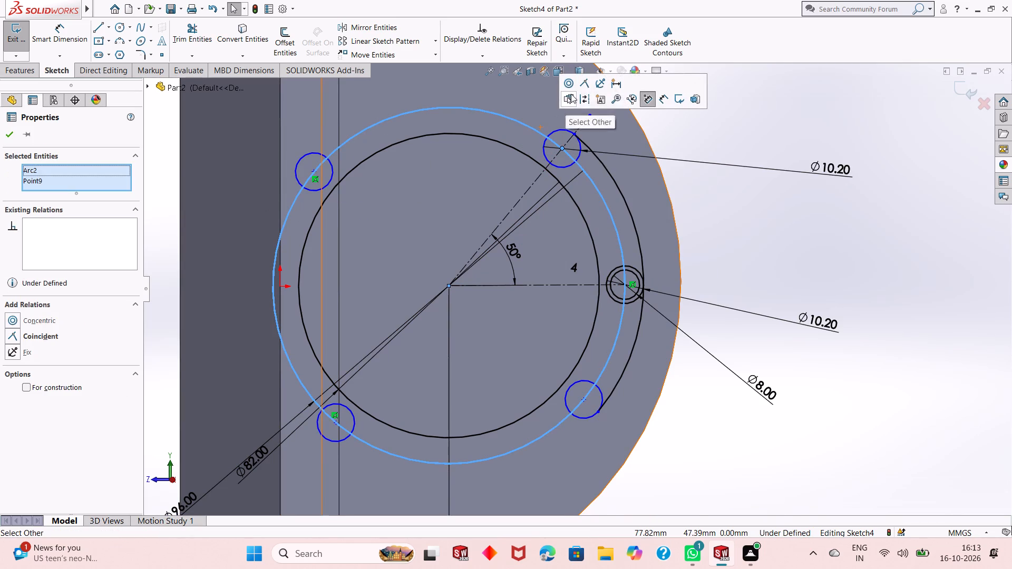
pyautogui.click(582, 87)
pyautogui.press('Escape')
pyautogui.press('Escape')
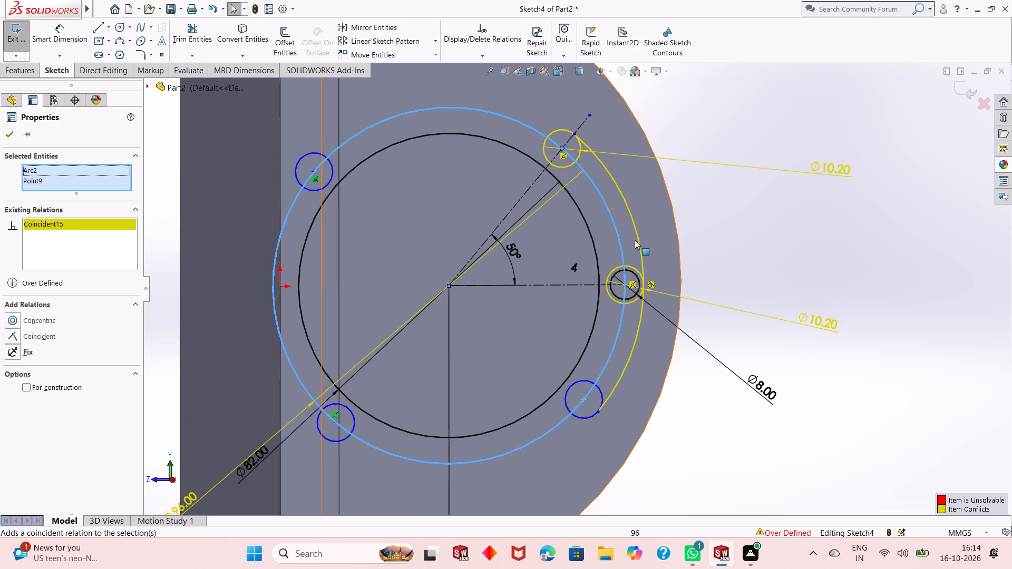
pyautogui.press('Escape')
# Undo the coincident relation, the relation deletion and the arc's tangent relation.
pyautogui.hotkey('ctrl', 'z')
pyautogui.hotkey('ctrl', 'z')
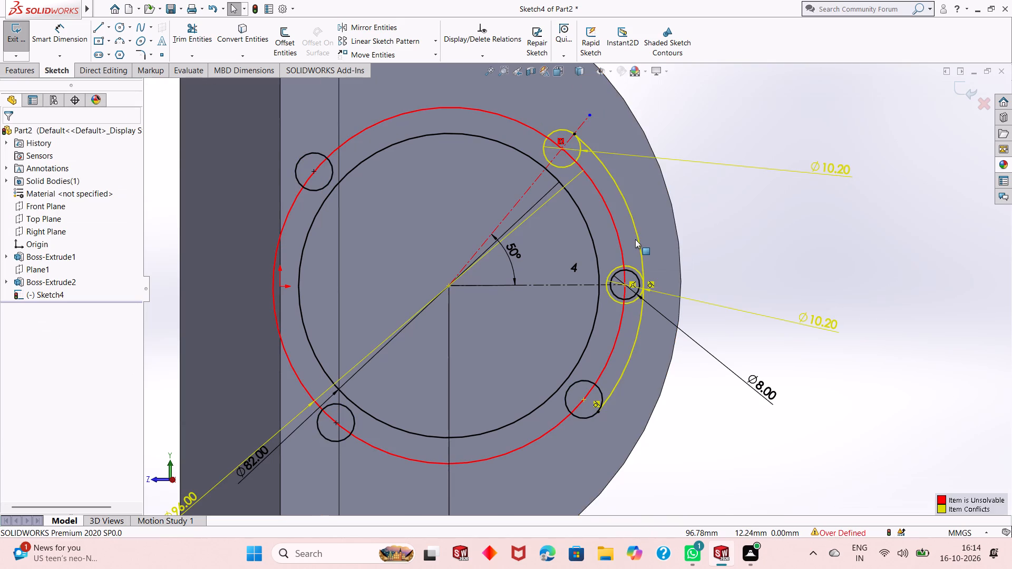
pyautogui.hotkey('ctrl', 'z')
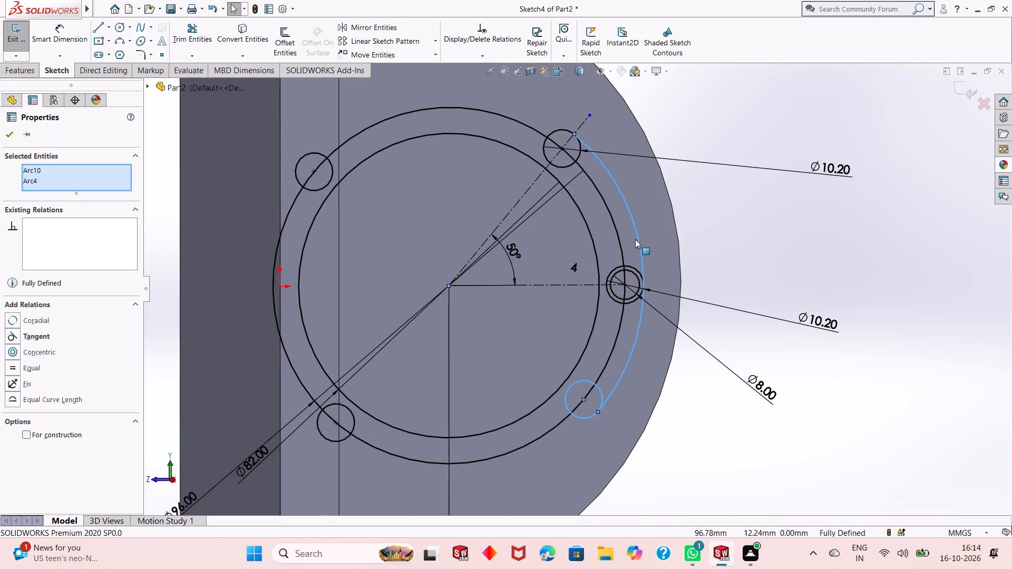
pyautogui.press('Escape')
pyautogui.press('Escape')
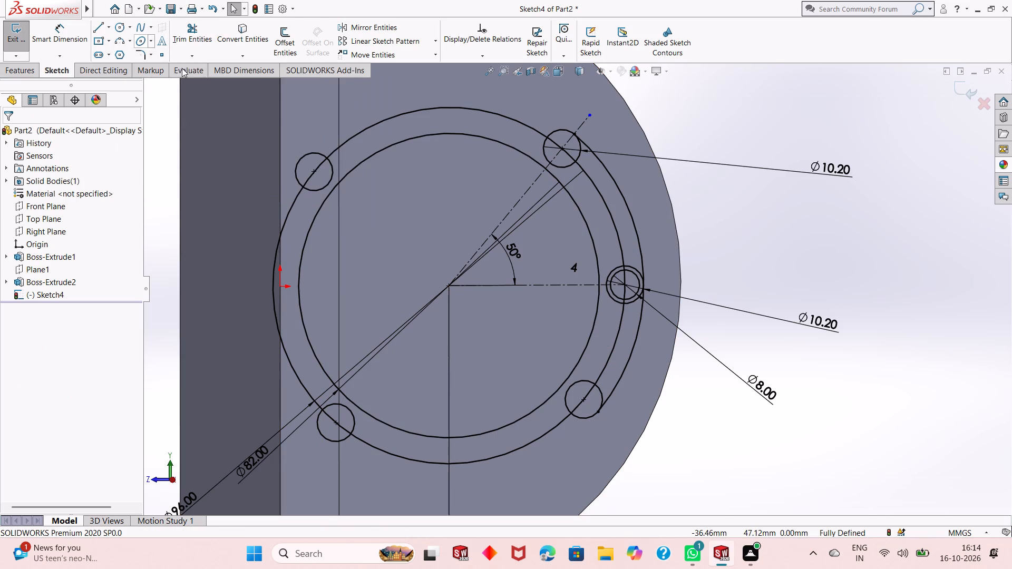
# Convert the 96 mm circle to construction geometry.
pyautogui.click(403, 117)
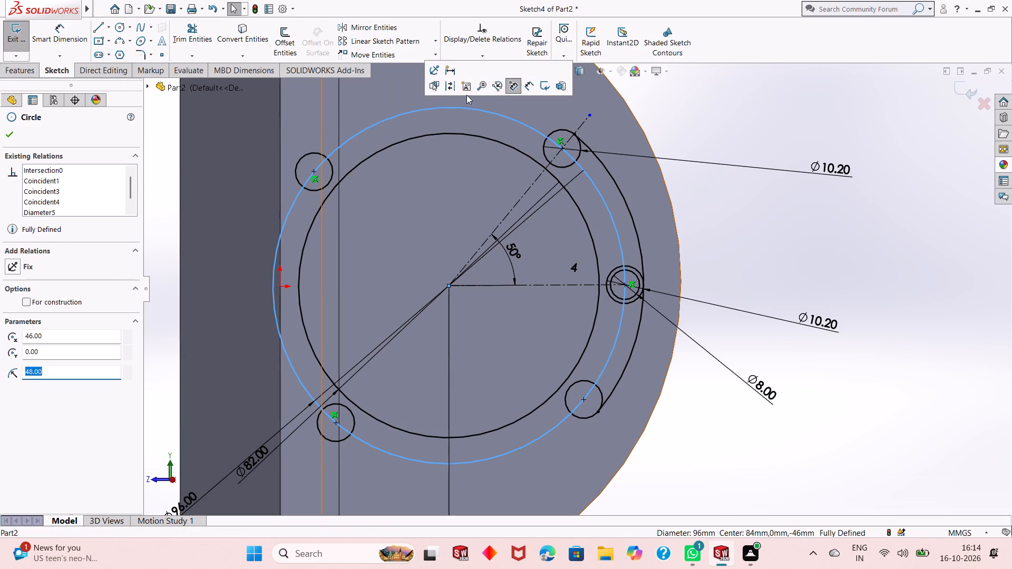
pyautogui.click(451, 90)
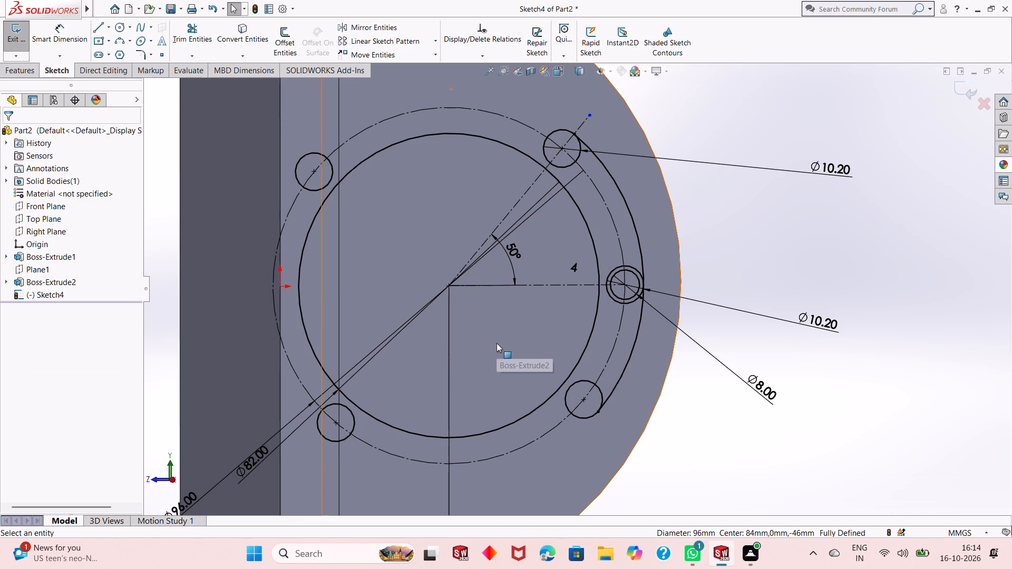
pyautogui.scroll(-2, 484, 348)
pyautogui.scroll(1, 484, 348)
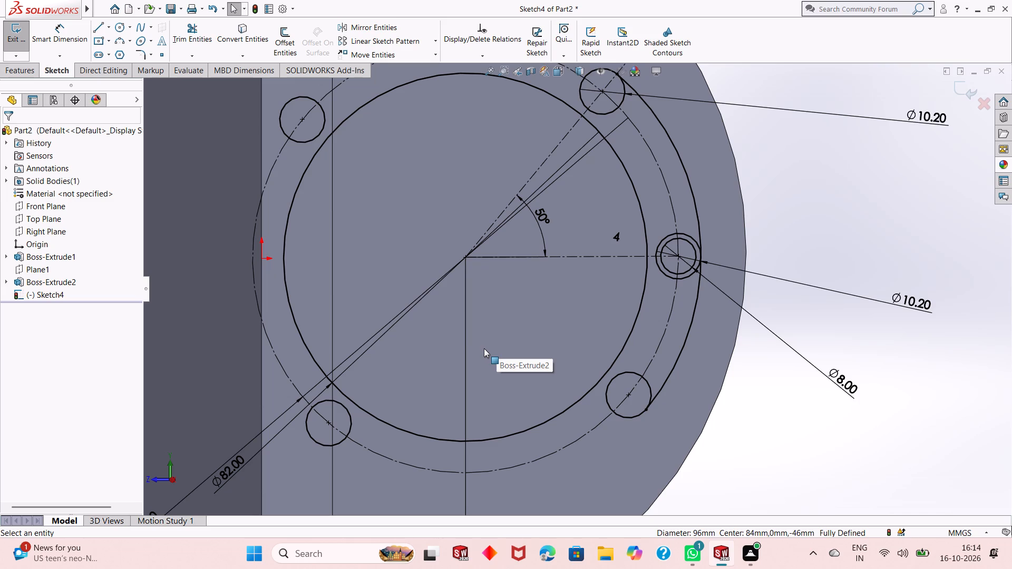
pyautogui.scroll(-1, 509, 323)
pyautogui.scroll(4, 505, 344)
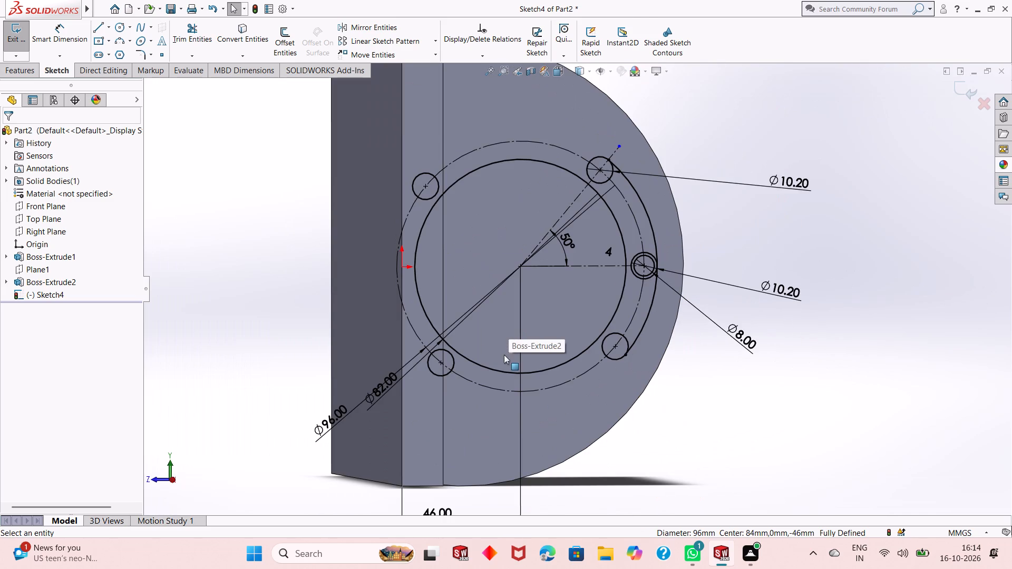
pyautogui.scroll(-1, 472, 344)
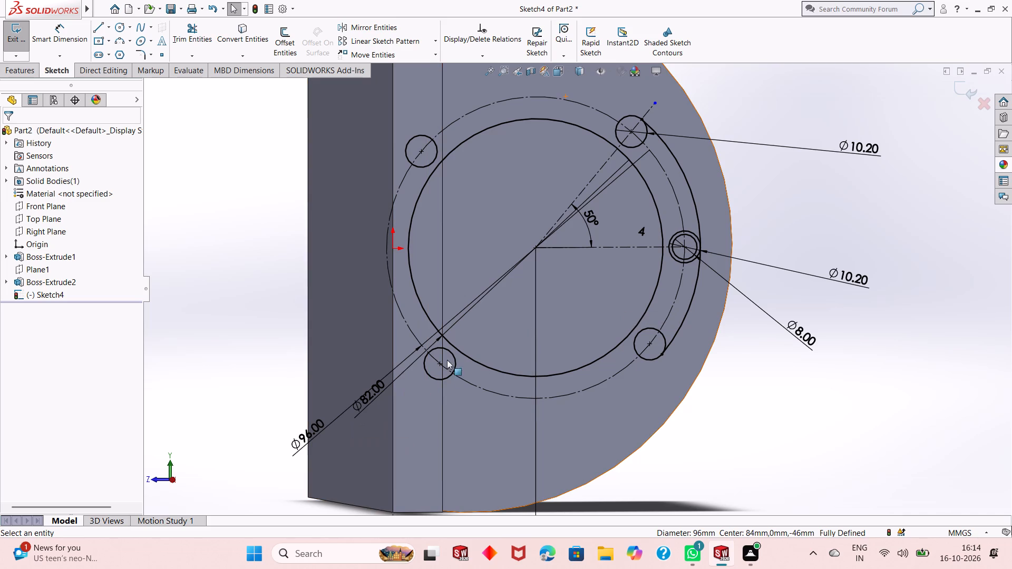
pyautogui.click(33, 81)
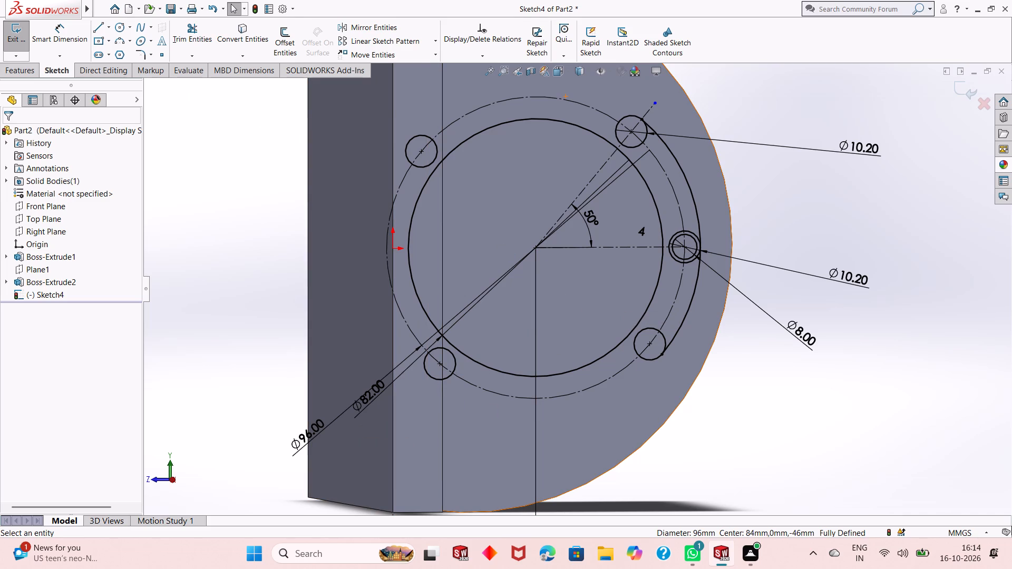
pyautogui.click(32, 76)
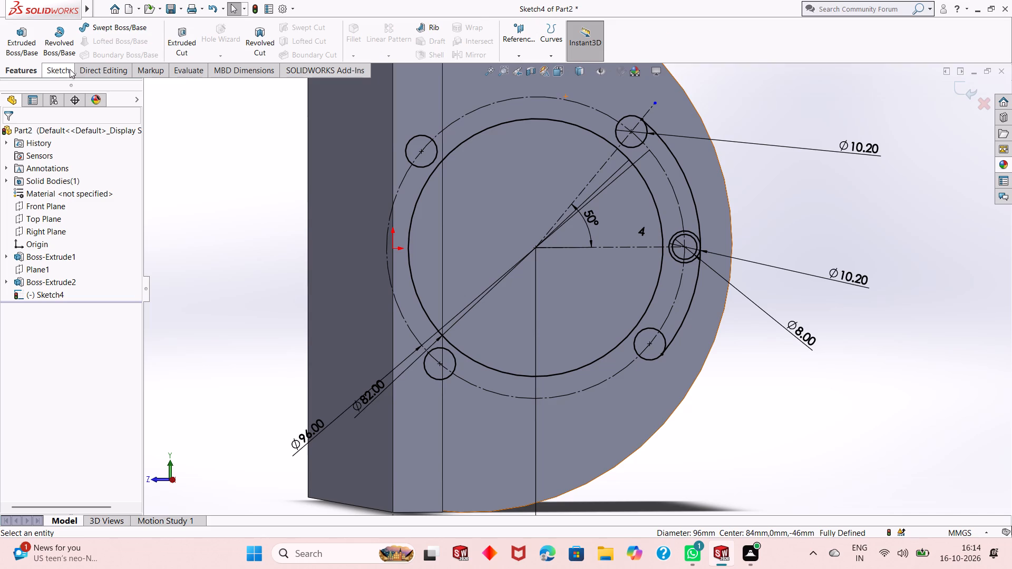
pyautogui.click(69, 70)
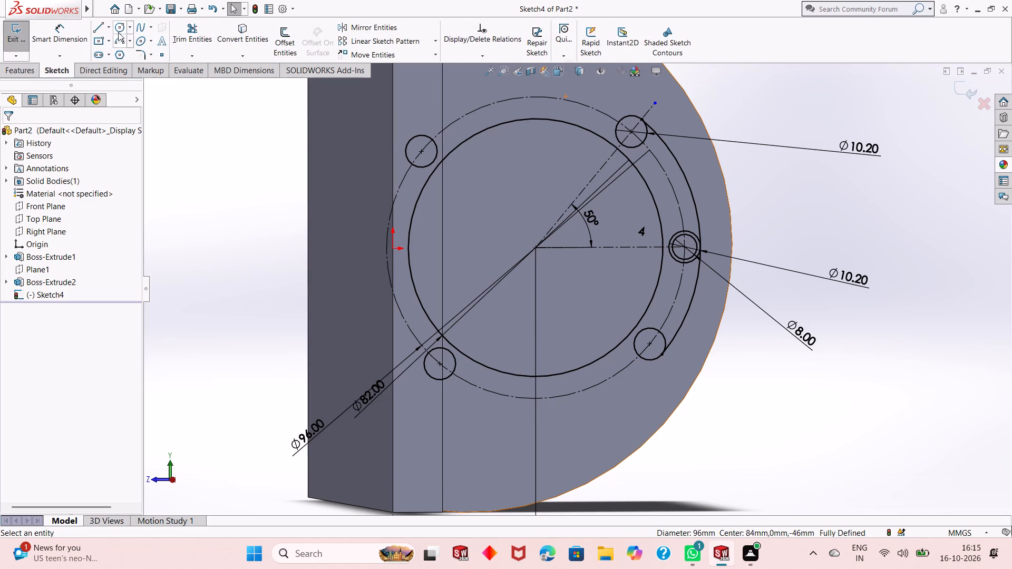
# Draw a circle about 49 mm in diameter centred on the shared centre of the 82 and 96 mm circles.
pyautogui.click(120, 26)
pyautogui.click(539, 250)
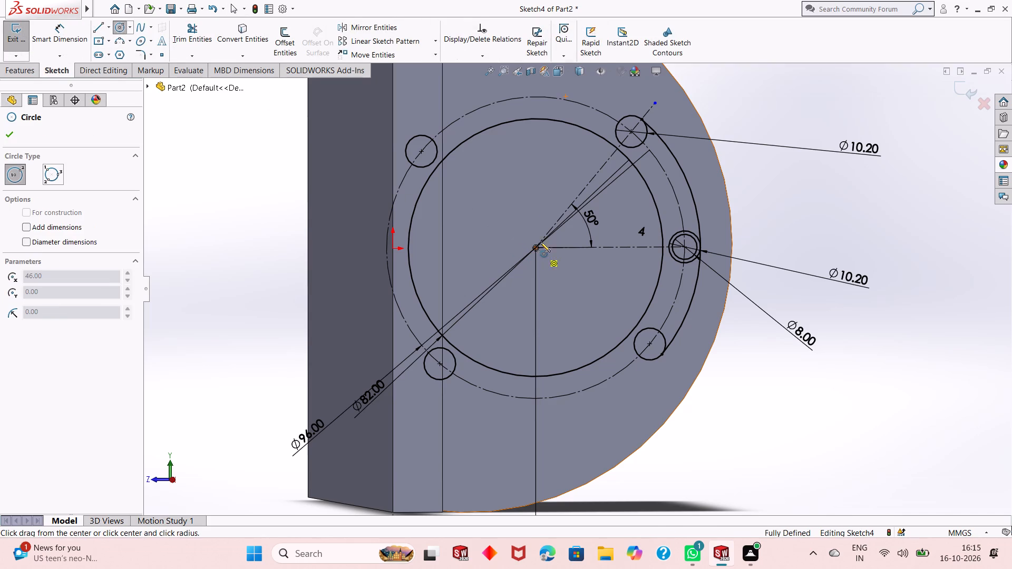
pyautogui.click(538, 170)
pyautogui.rightClick(278, 164)
pyautogui.click(291, 167)
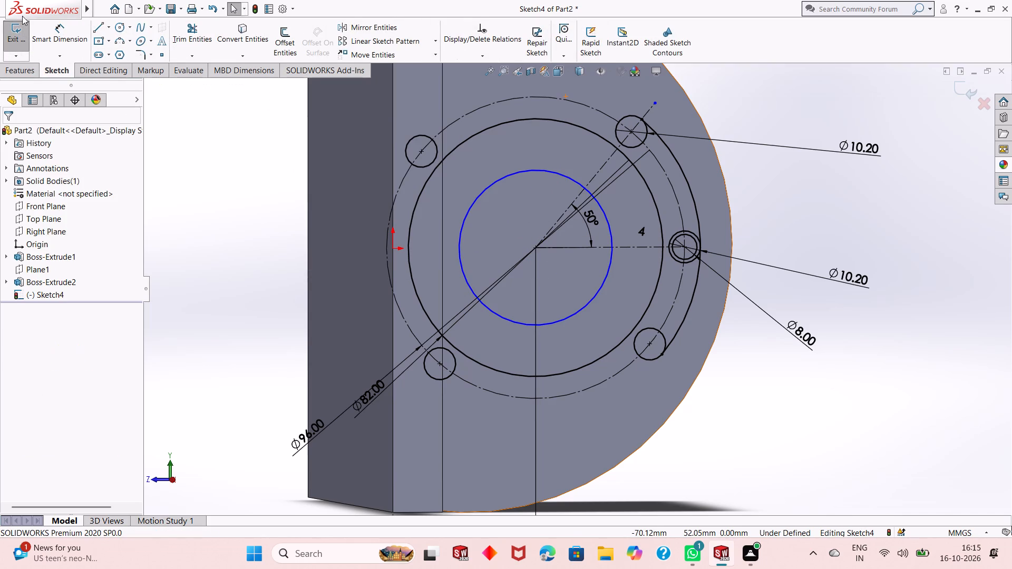
# Dimension the new concentric circle's diameter as 94 mm.
pyautogui.click(39, 27)
pyautogui.click(471, 290)
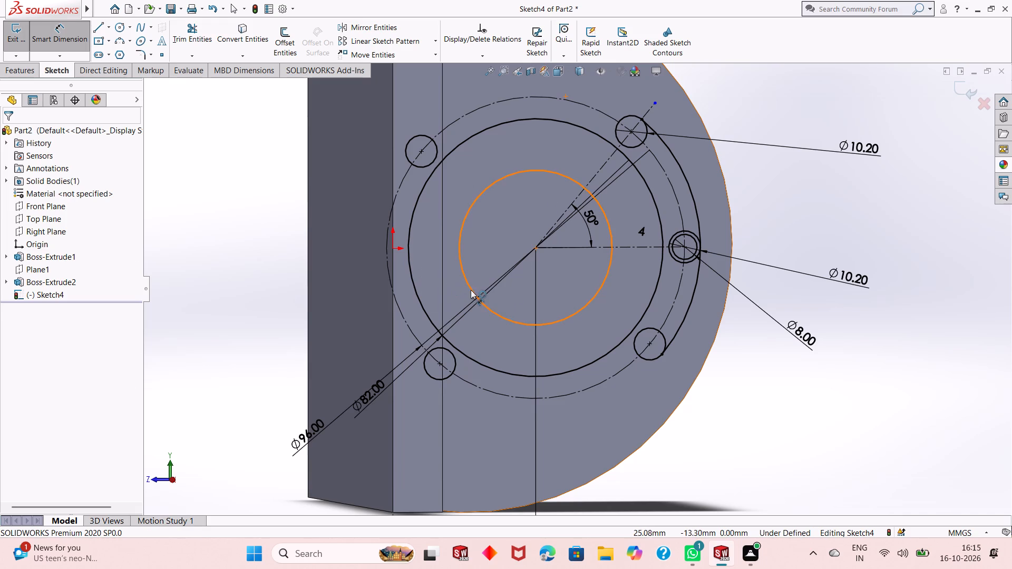
pyautogui.click(303, 310)
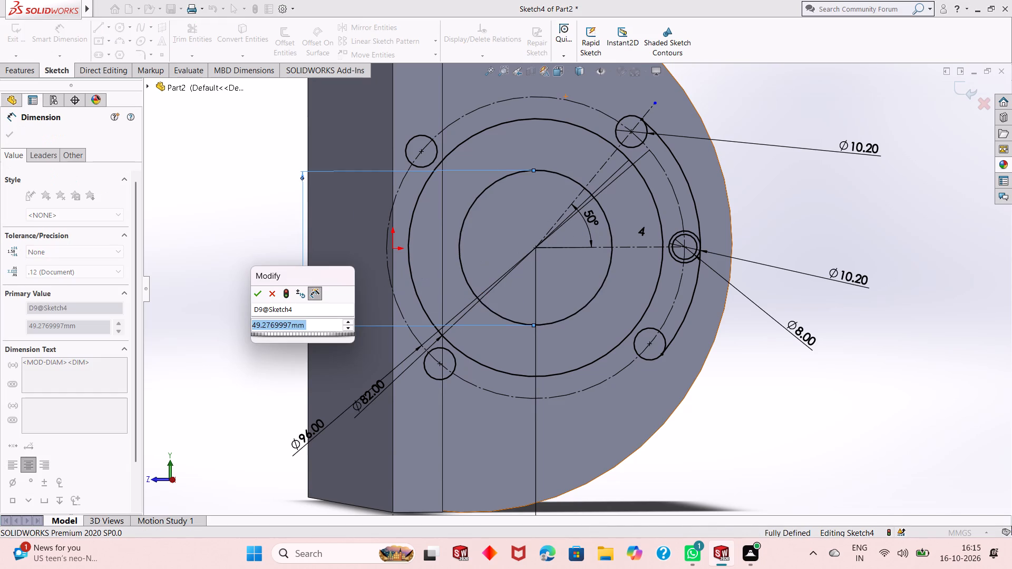
pyautogui.write('47+47')
pyautogui.press('Return')
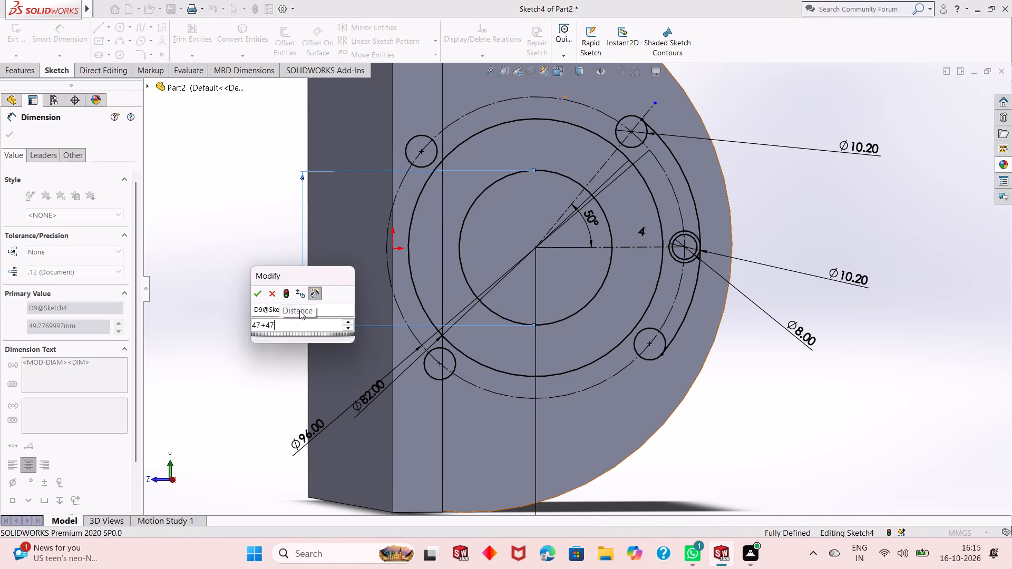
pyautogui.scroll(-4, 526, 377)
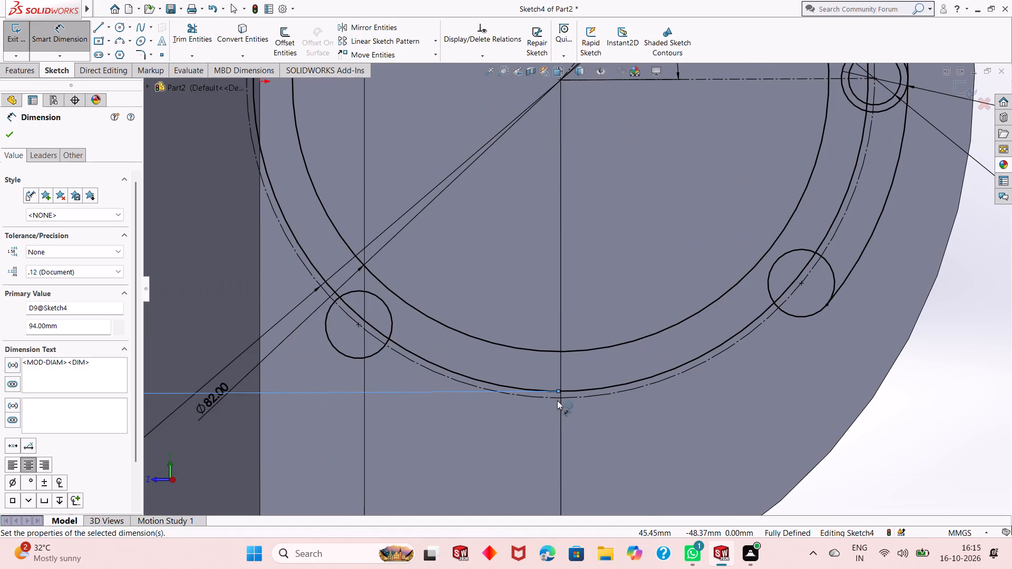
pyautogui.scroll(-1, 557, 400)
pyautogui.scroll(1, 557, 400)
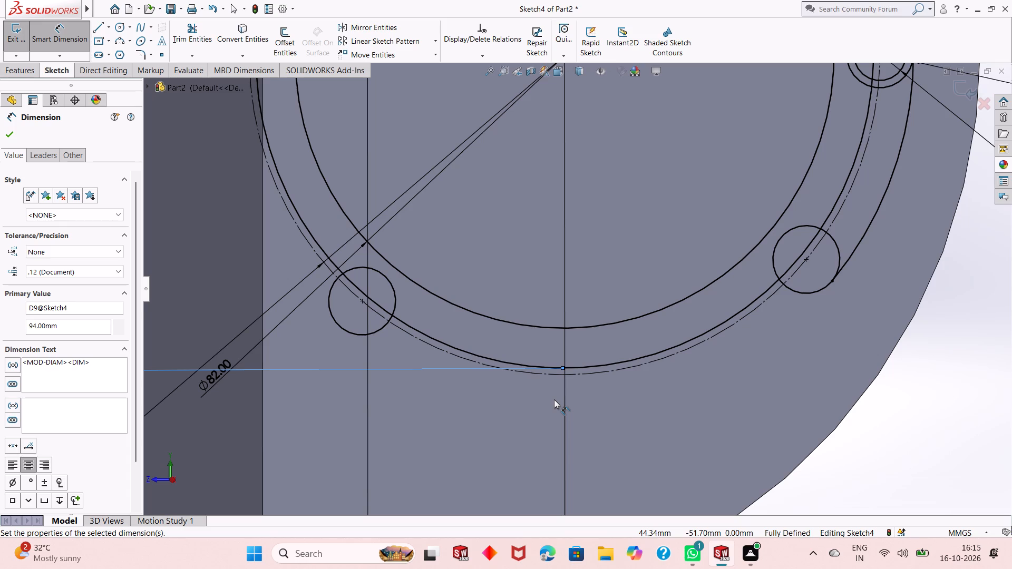
# Draw a vertical line about 33 mm long upward from the lower end of the plate-boss boundary edge.
pyautogui.scroll(3, 412, 349)
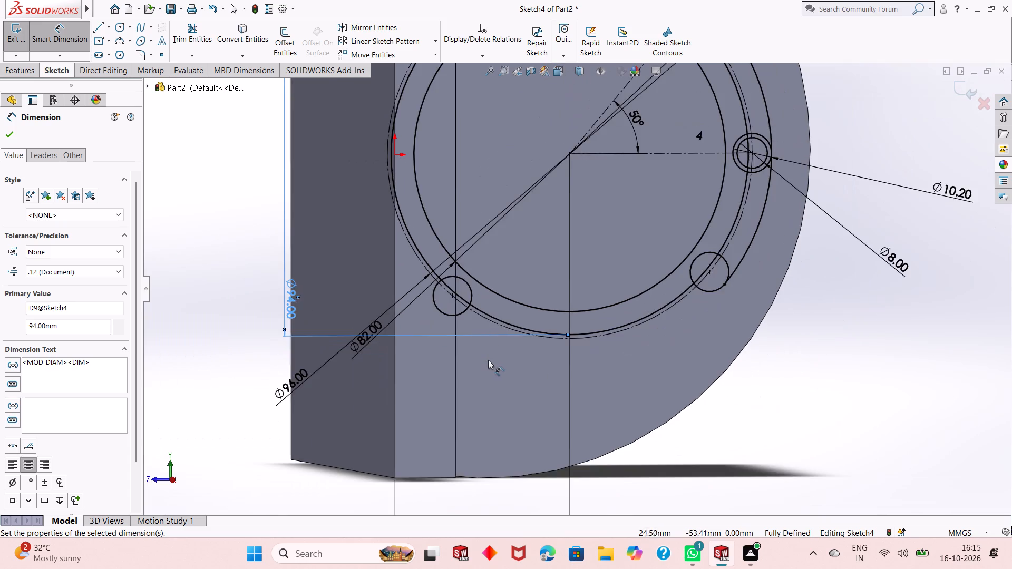
pyautogui.scroll(1, 492, 360)
pyautogui.rightClick(223, 313)
pyautogui.click(248, 347)
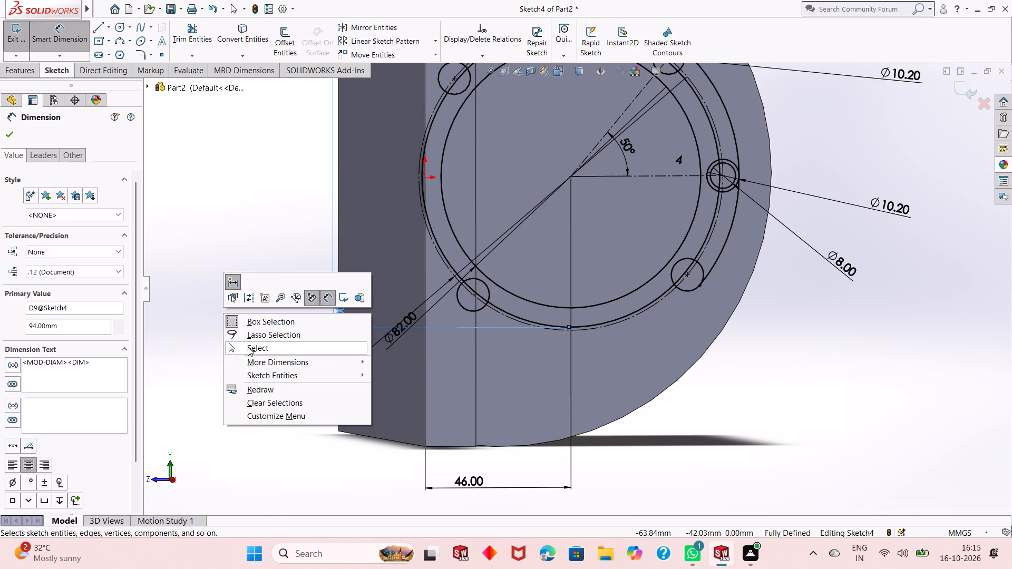
pyautogui.hotkey('ctrl', '8')
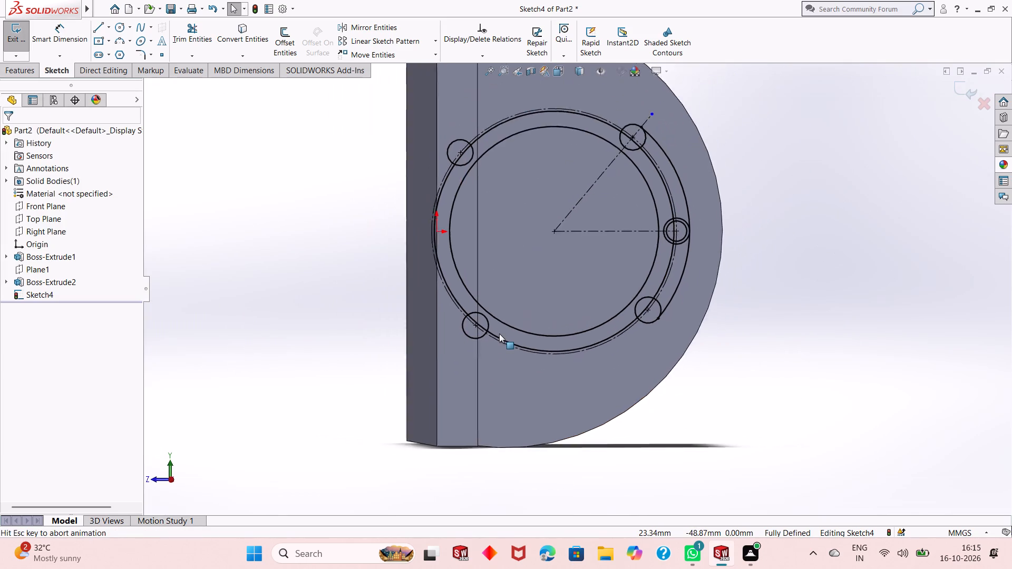
pyautogui.scroll(-4, 507, 424)
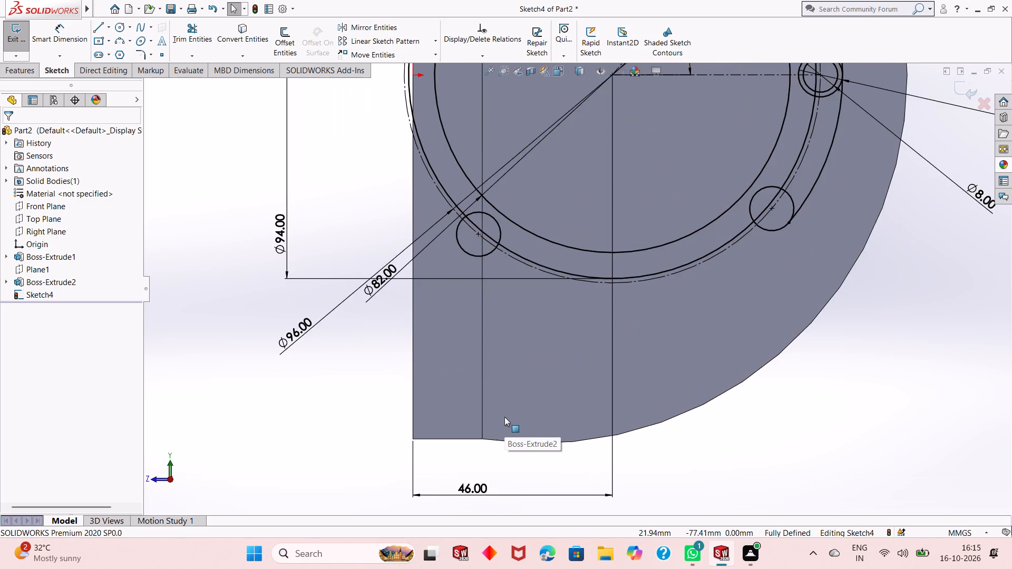
pyautogui.scroll(-1, 504, 417)
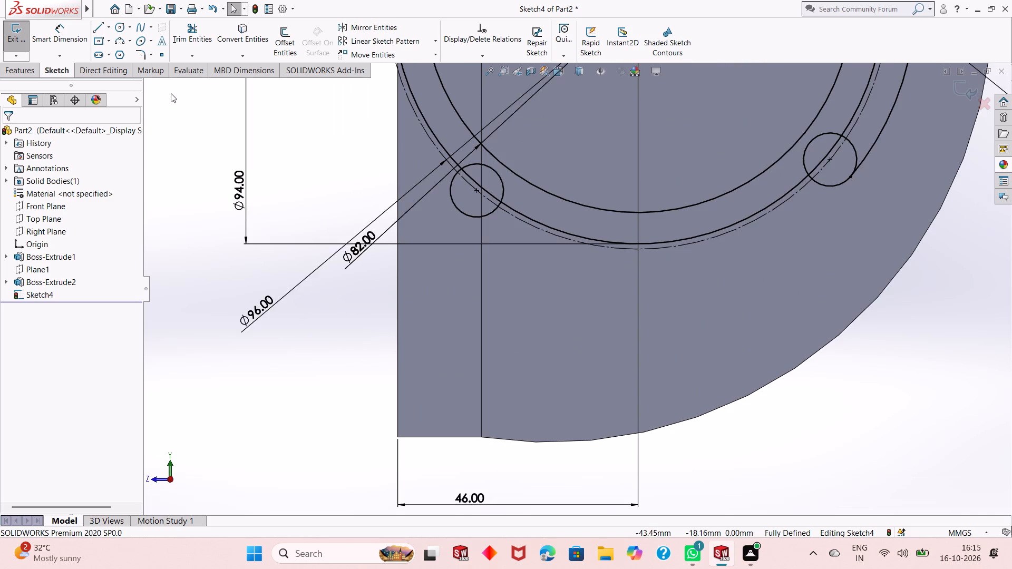
pyautogui.click(92, 28)
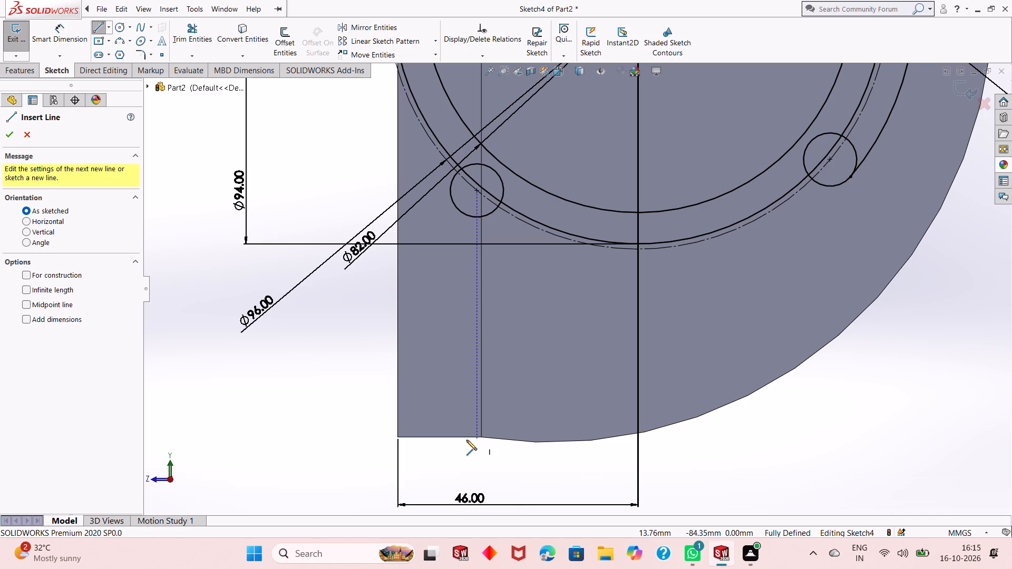
pyautogui.click(481, 438)
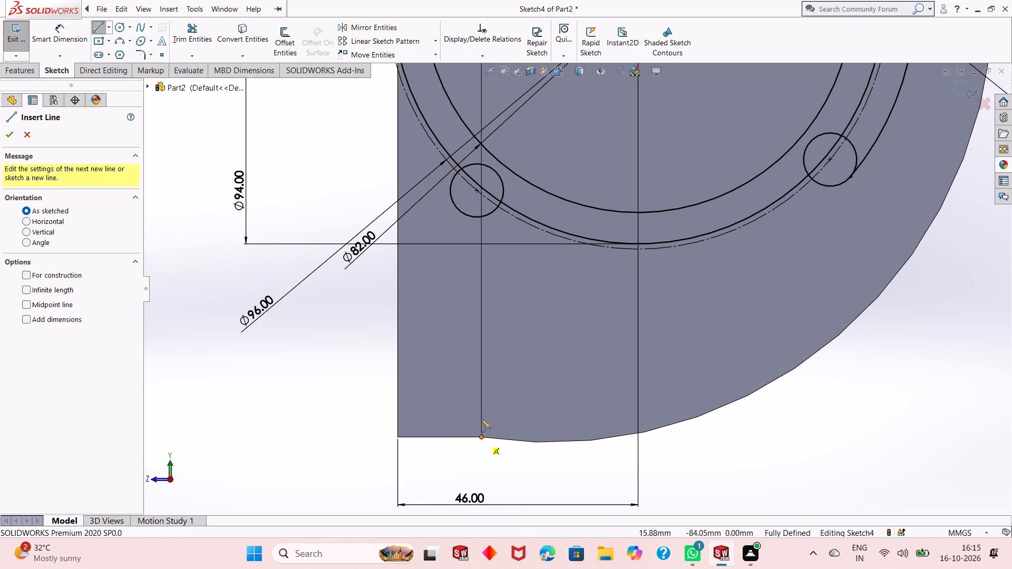
pyautogui.click(479, 266)
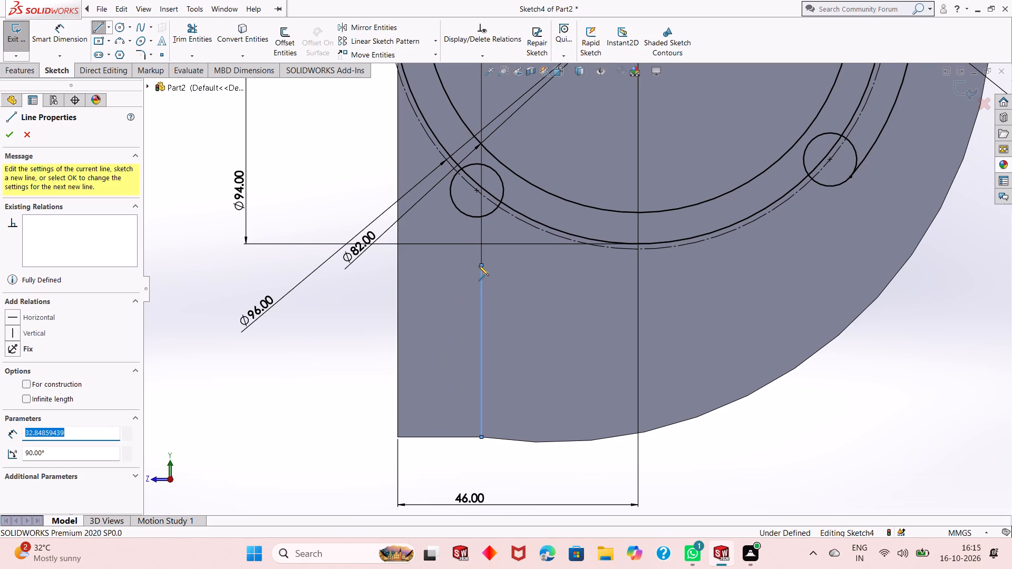
pyautogui.press('Escape')
pyautogui.press('`')
pyautogui.press('Escape')
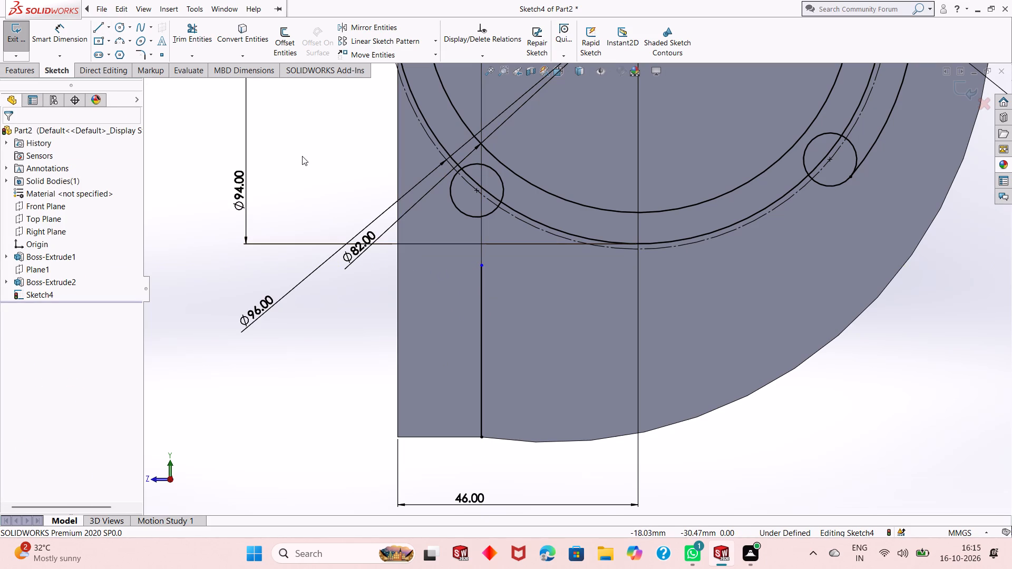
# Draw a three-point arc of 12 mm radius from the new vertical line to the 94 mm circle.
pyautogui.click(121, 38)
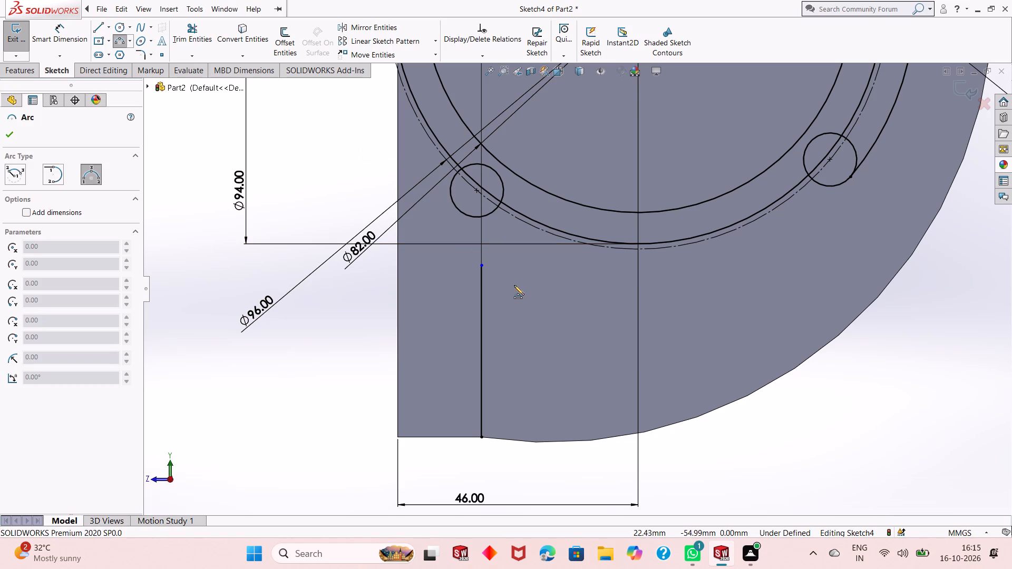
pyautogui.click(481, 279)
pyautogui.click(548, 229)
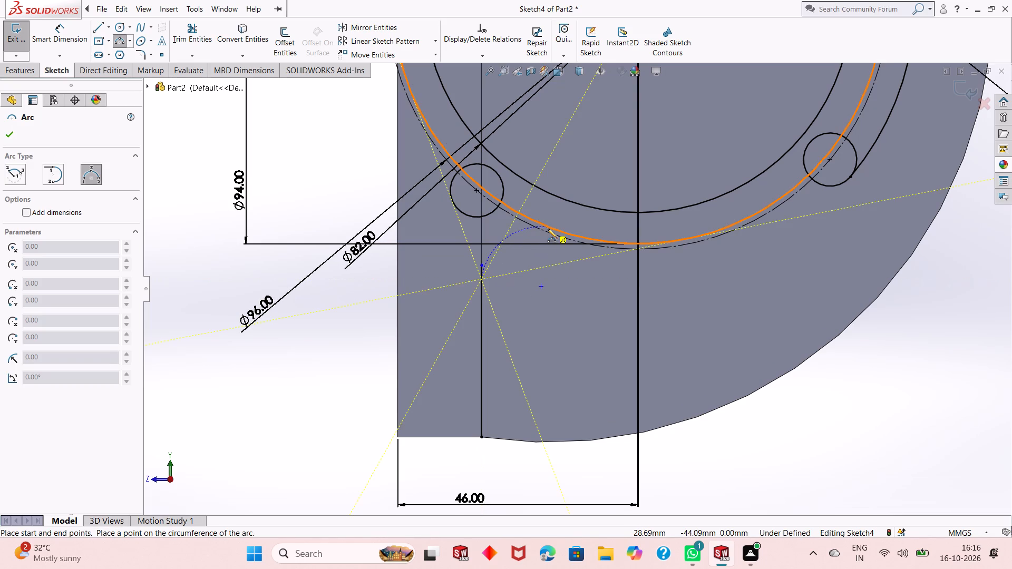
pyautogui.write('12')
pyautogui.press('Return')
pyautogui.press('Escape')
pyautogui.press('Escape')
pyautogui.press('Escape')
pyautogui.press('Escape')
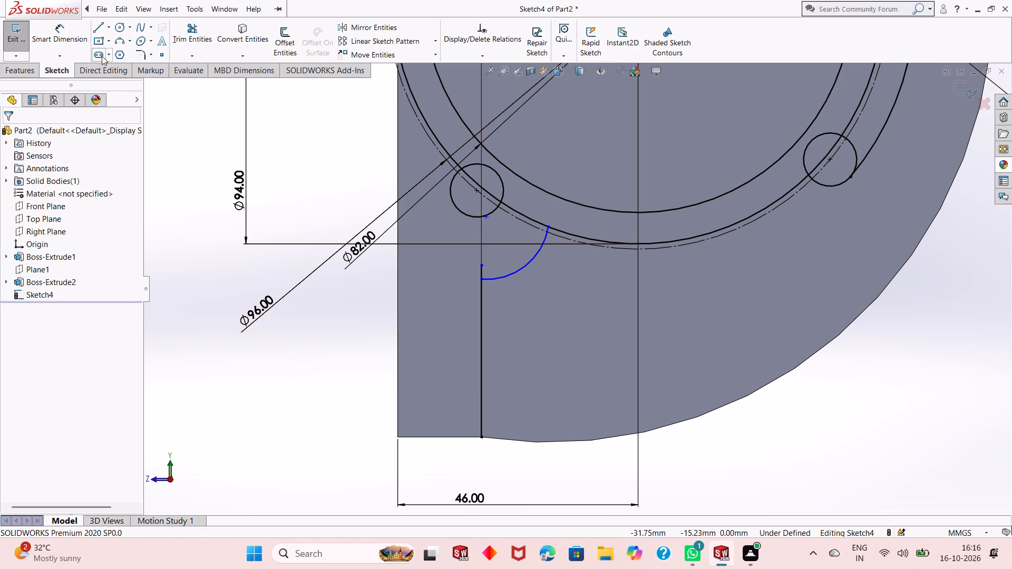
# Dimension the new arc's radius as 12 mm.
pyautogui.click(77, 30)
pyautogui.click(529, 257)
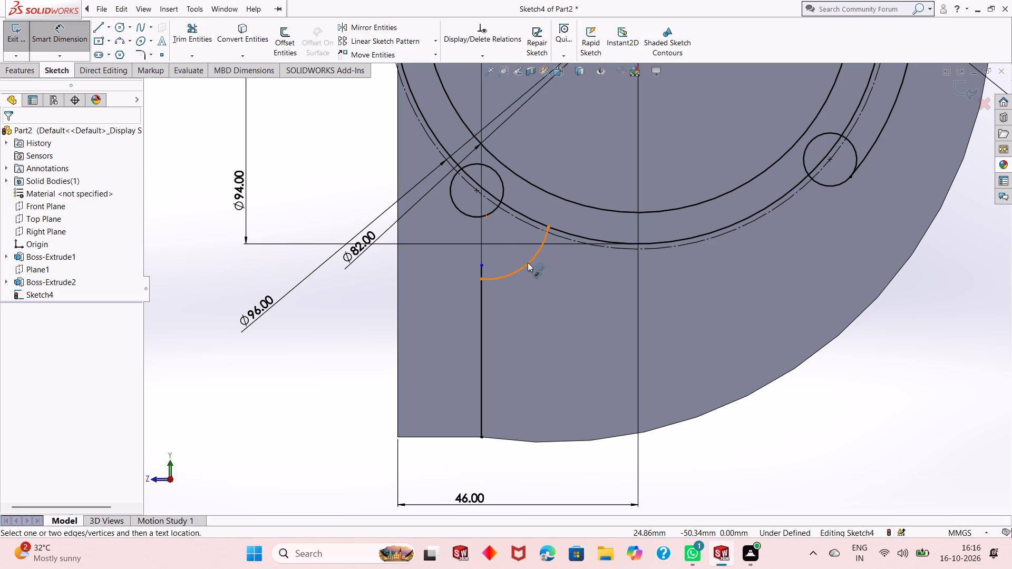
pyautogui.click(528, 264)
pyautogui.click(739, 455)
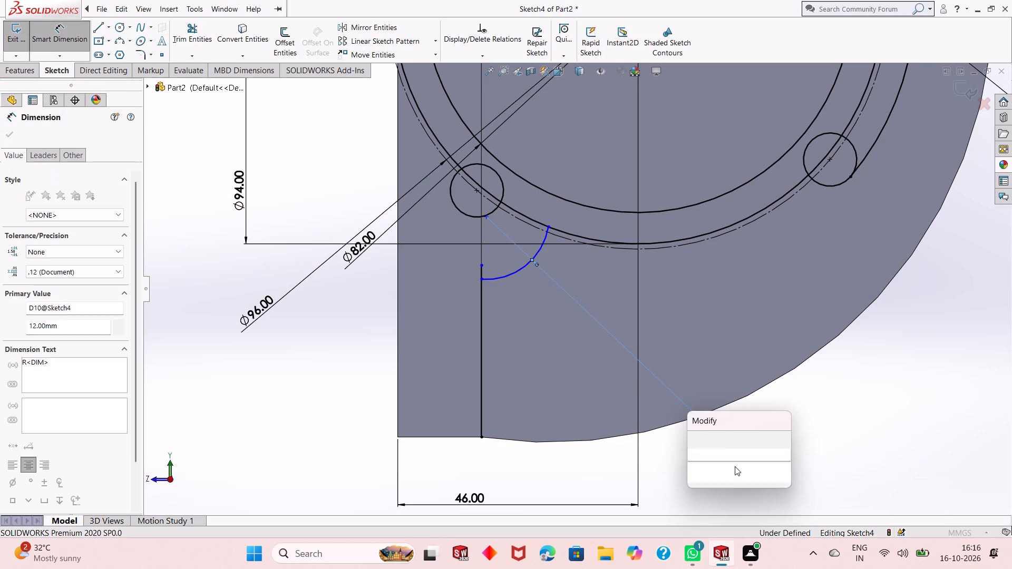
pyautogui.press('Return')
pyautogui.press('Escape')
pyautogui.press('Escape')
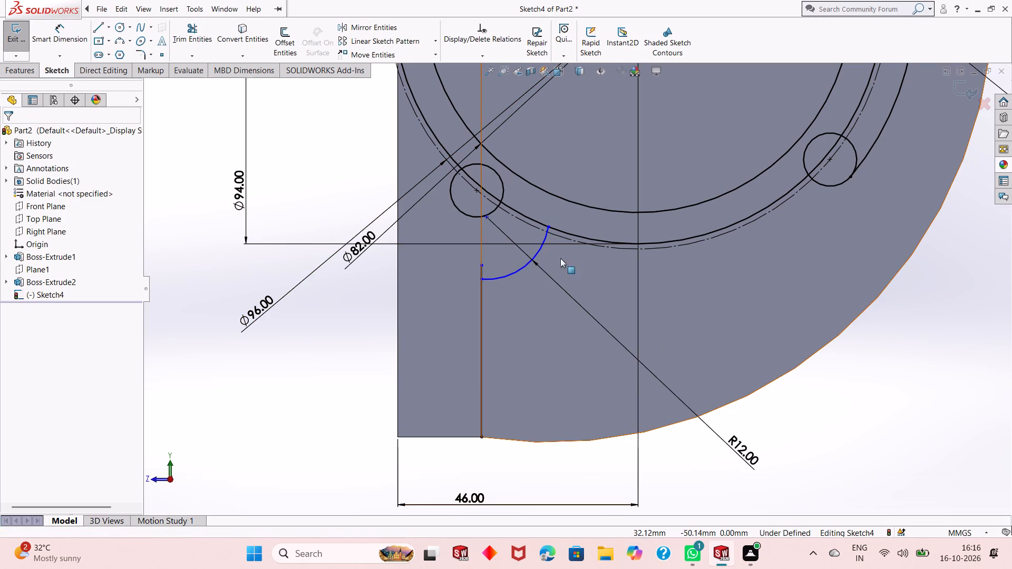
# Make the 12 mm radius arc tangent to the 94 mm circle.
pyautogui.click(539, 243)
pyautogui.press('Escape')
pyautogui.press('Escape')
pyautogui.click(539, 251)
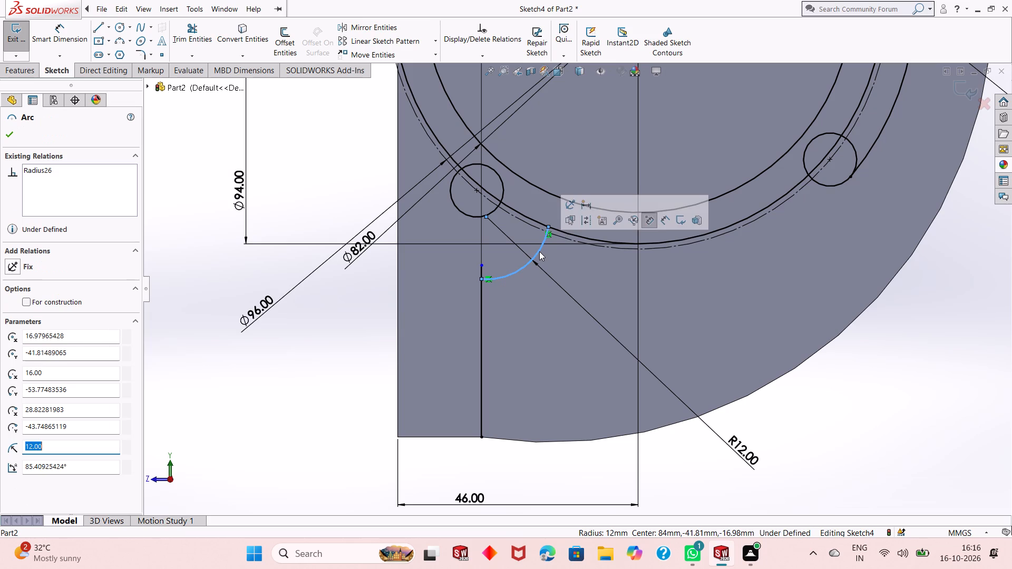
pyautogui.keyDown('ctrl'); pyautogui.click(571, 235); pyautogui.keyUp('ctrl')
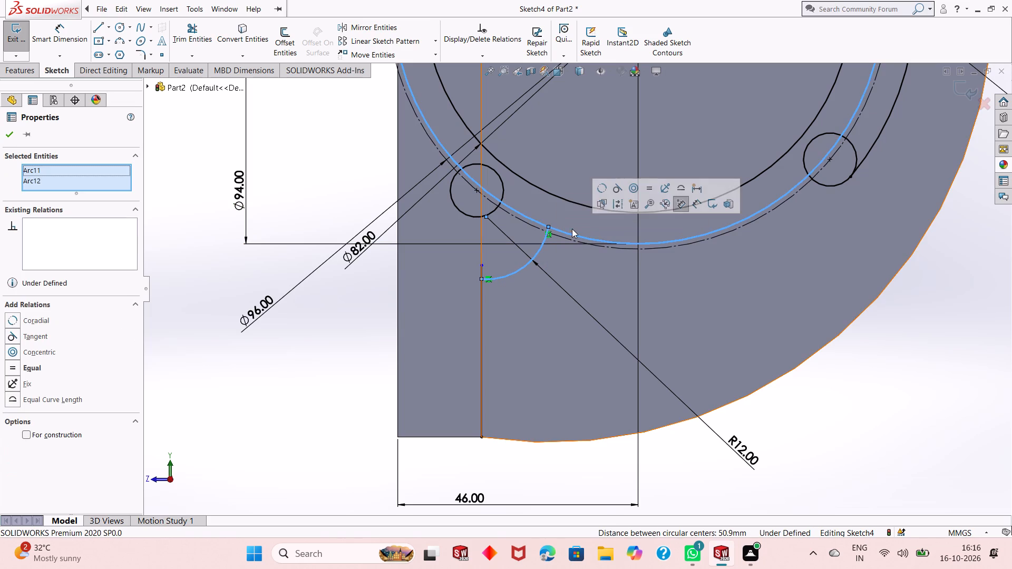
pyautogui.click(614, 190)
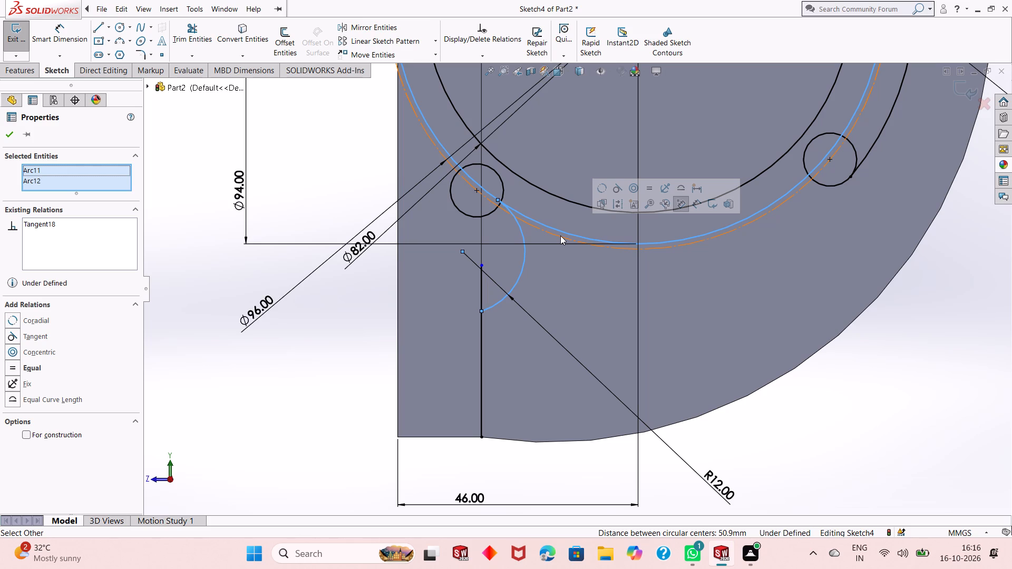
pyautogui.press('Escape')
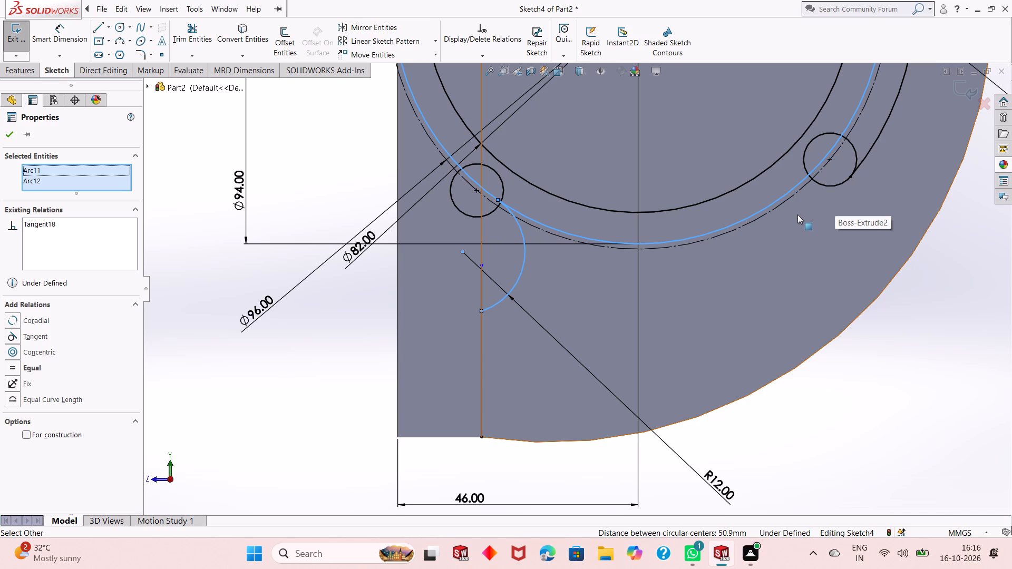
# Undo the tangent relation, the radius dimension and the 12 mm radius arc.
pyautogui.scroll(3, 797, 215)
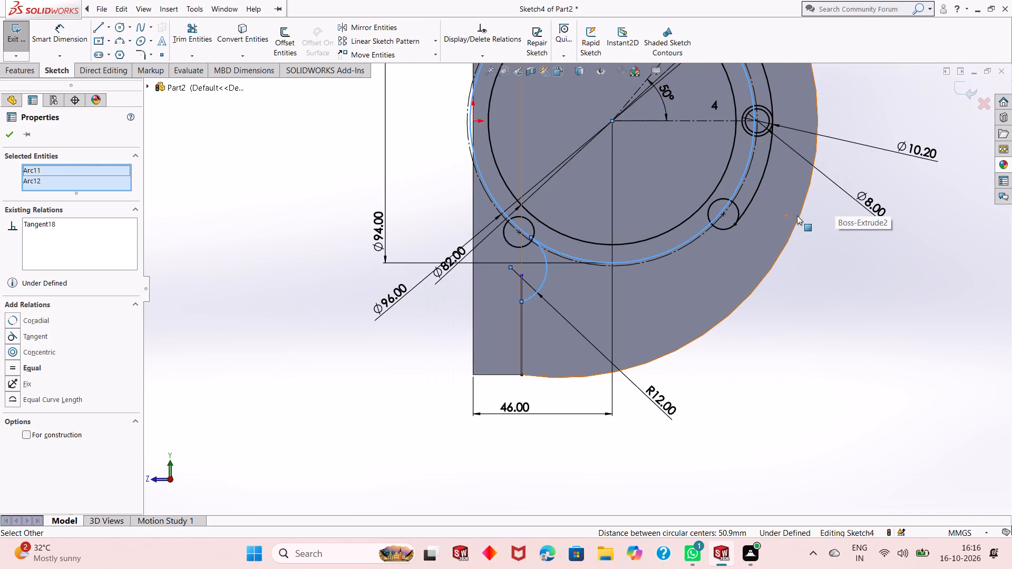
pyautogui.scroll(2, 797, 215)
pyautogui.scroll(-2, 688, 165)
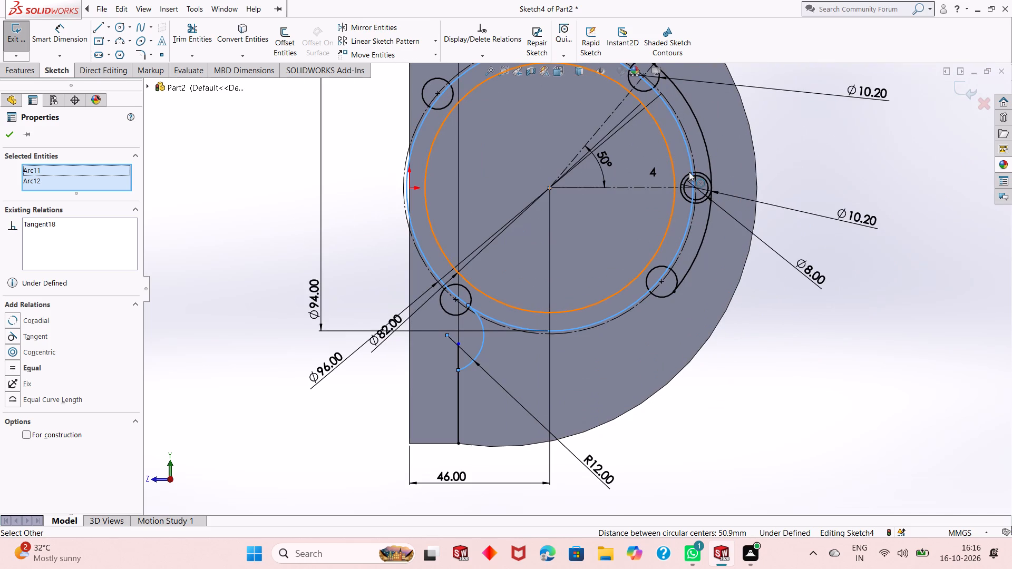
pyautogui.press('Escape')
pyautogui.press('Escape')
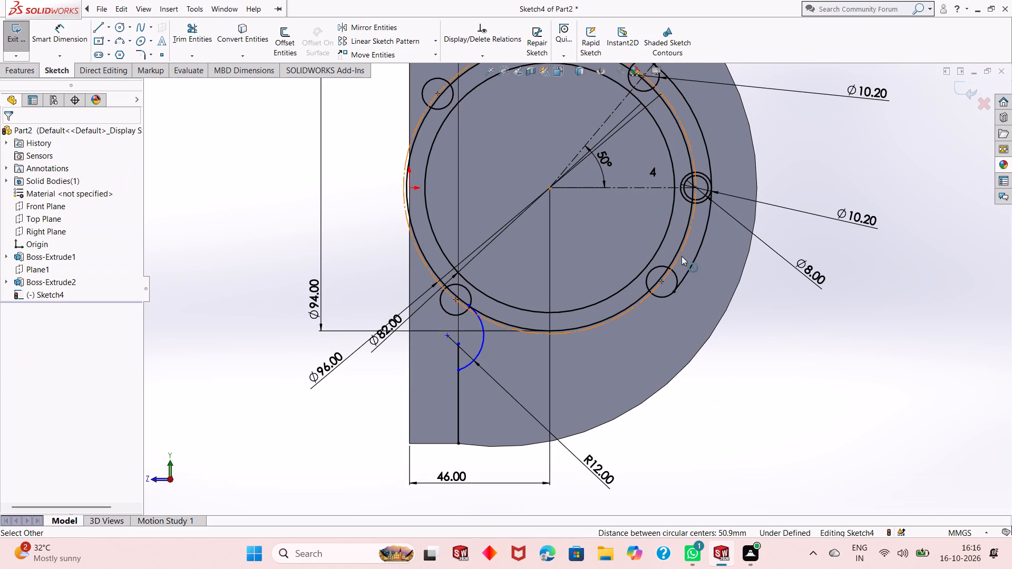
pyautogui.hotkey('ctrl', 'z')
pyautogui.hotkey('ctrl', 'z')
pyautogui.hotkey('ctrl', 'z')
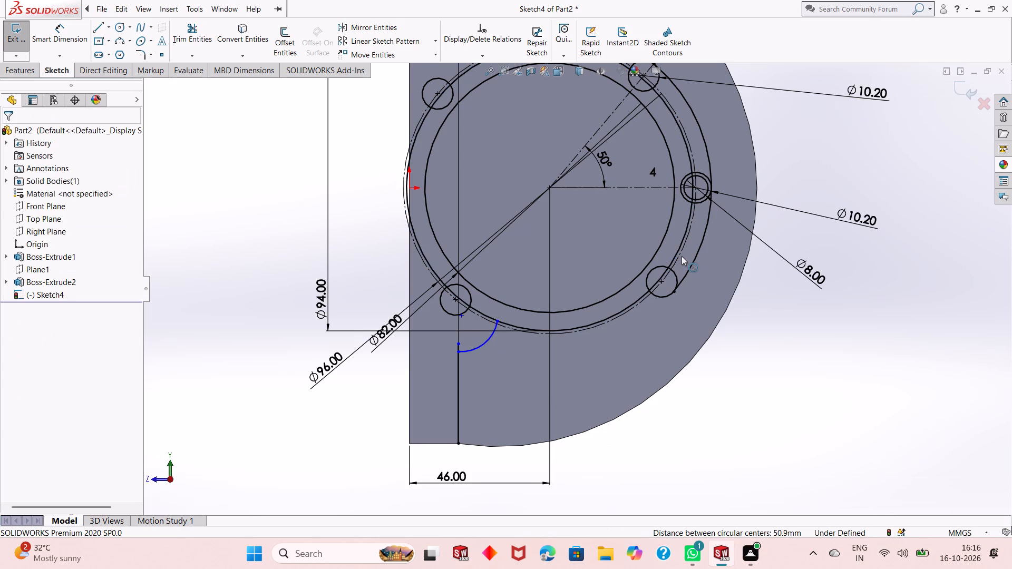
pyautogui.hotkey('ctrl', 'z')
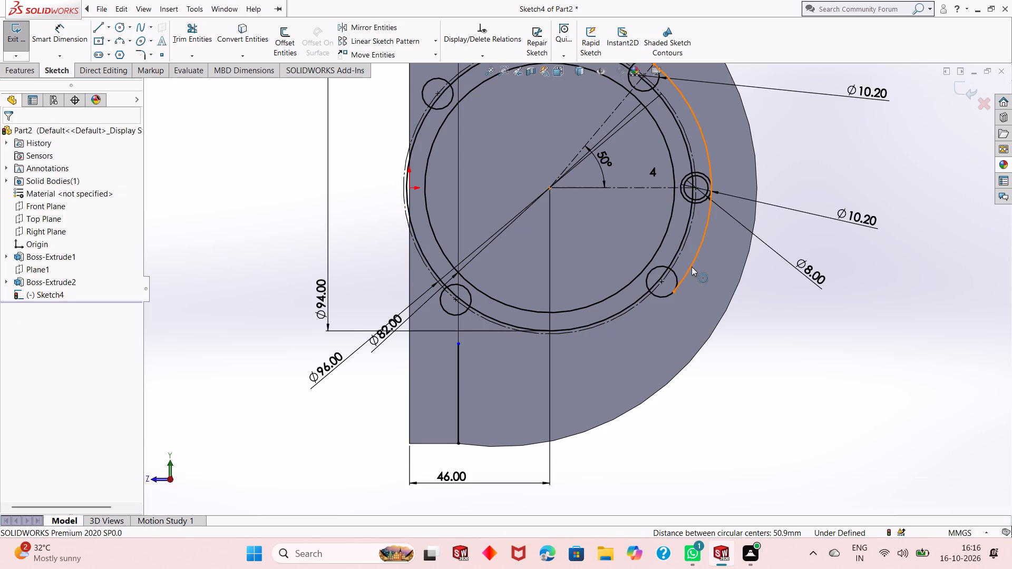
# Delete the large arc joining the outer sides of the 10.2 mm circles.
pyautogui.click(692, 266)
pyautogui.rightClick(863, 272)
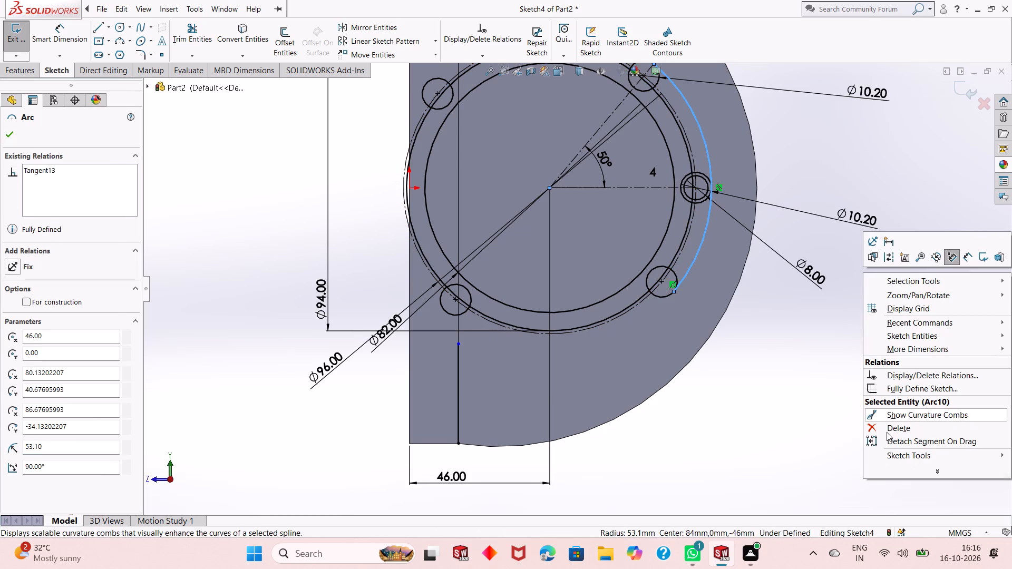
pyautogui.click(889, 426)
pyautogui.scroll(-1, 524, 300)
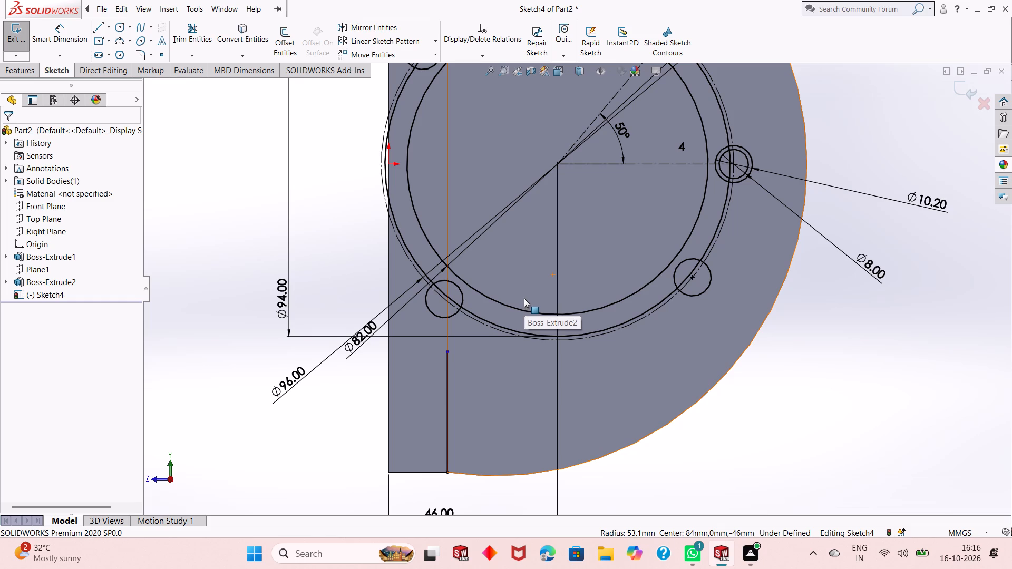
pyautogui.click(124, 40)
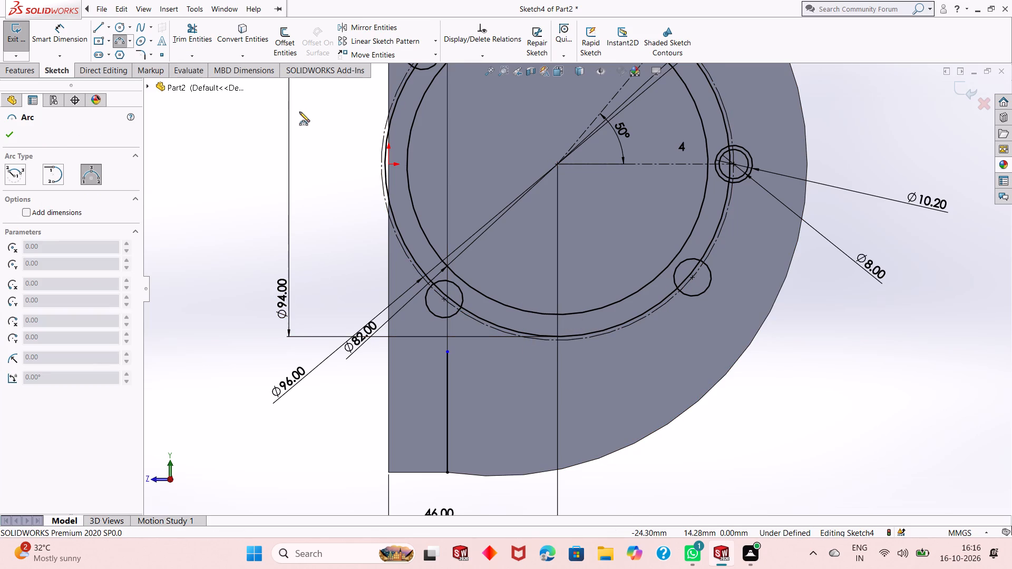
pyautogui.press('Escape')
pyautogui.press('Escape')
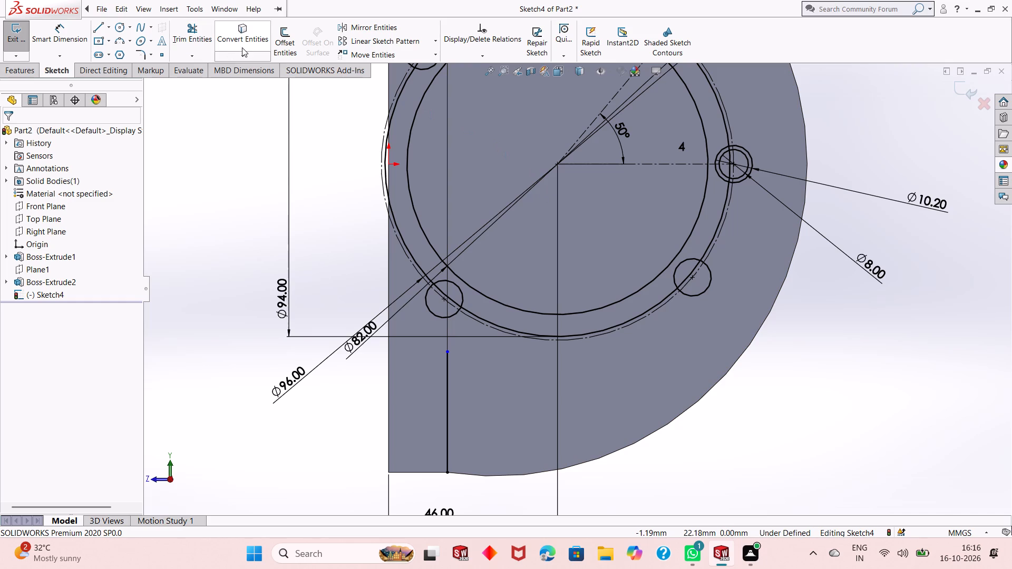
# Draw a circle about 21.6 mm in diameter centred on the small lower circle just above the vertical line.
pyautogui.click(120, 27)
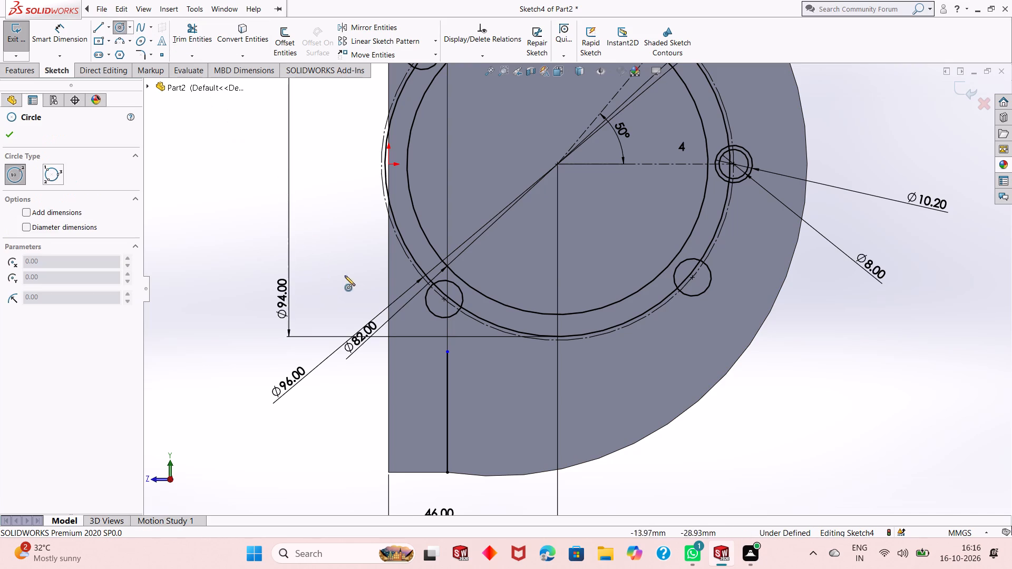
pyautogui.click(445, 300)
pyautogui.click(459, 262)
pyautogui.press('Escape')
pyautogui.press('Escape')
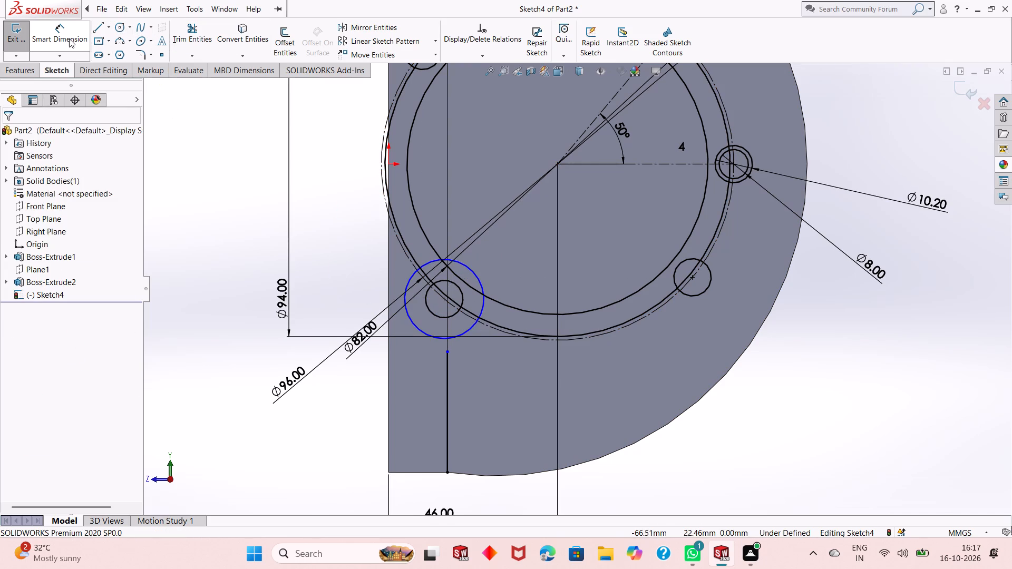
# Dimension the new circle's diameter as 24 mm.
pyautogui.click(69, 38)
pyautogui.click(420, 328)
pyautogui.click(340, 399)
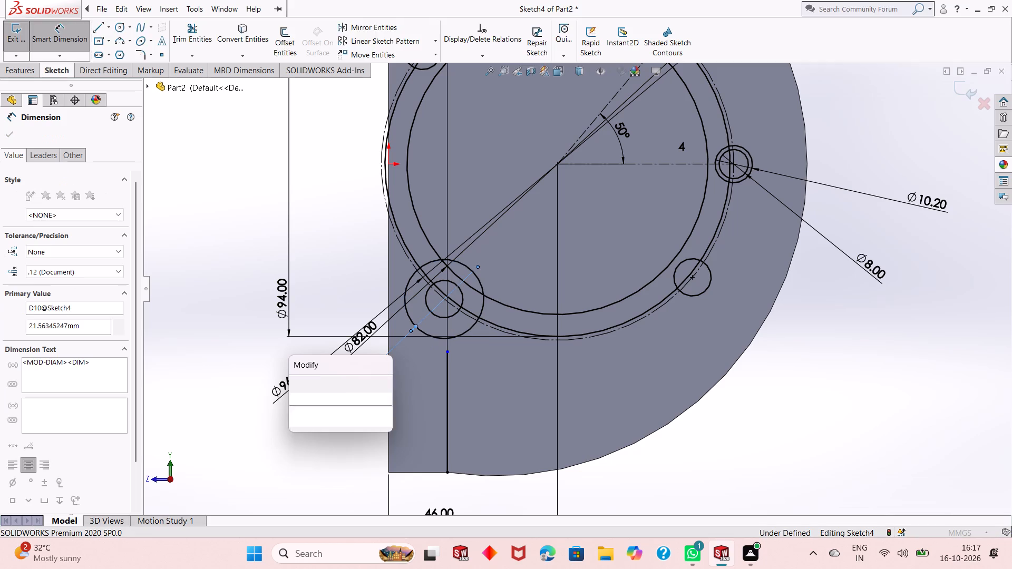
pyautogui.write('12')
pyautogui.write('+12')
pyautogui.press('Return')
pyautogui.press('Escape')
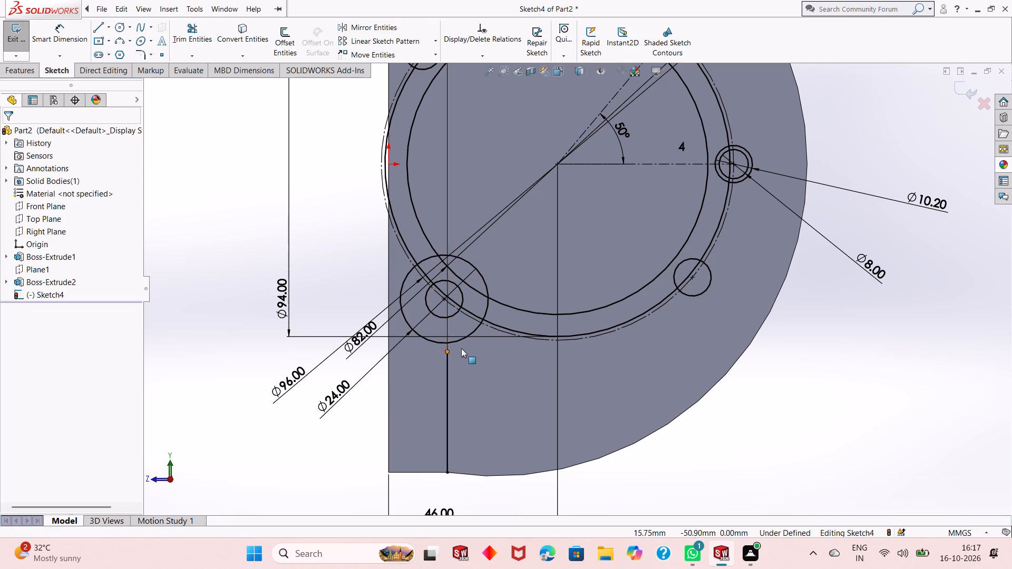
pyautogui.press('Escape')
pyautogui.press('Escape')
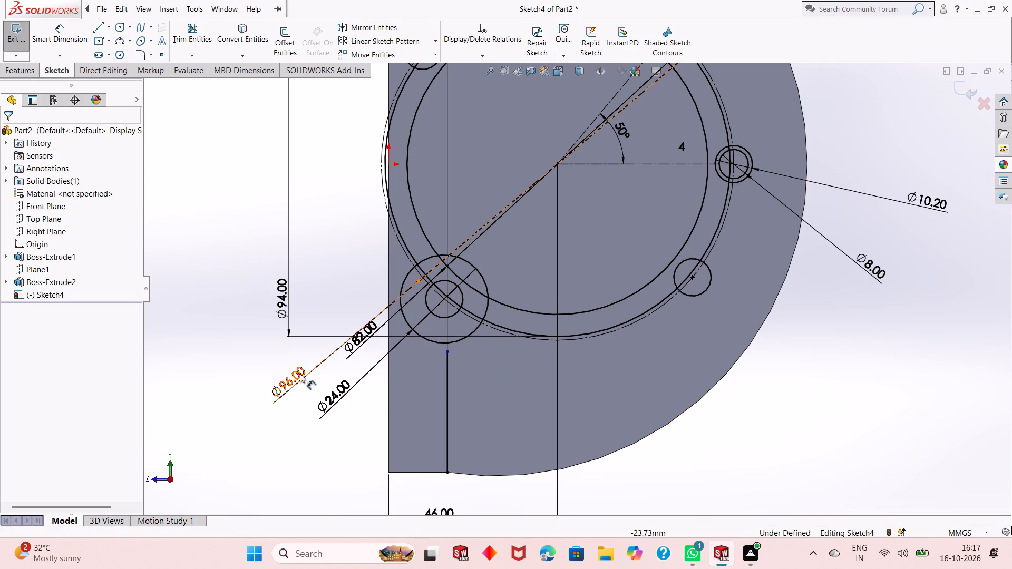
# Set the 94 mm circle's diameter to 92 mm.
pyautogui.doubleClick(284, 298)
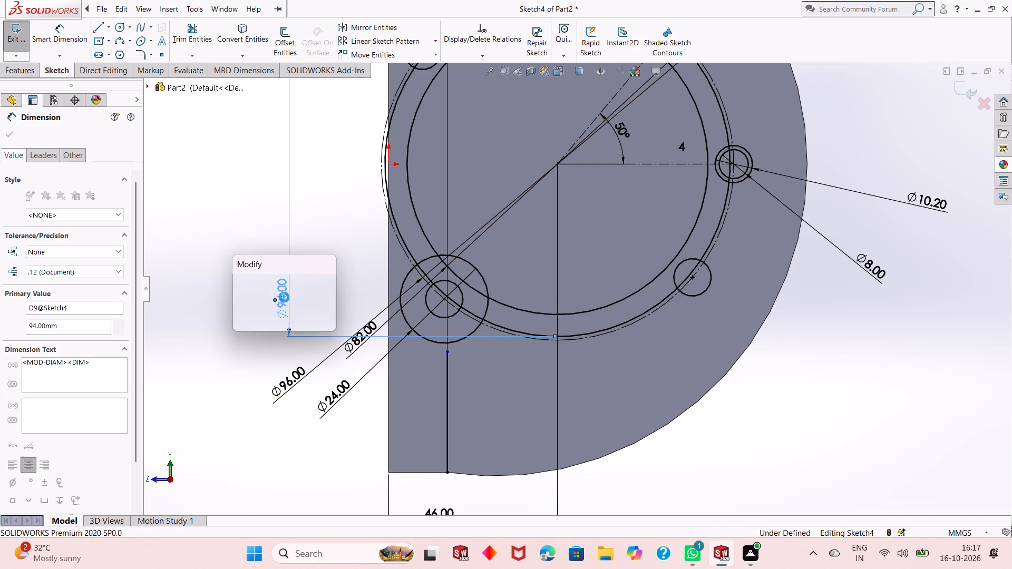
pyautogui.write('92')
pyautogui.press('Return')
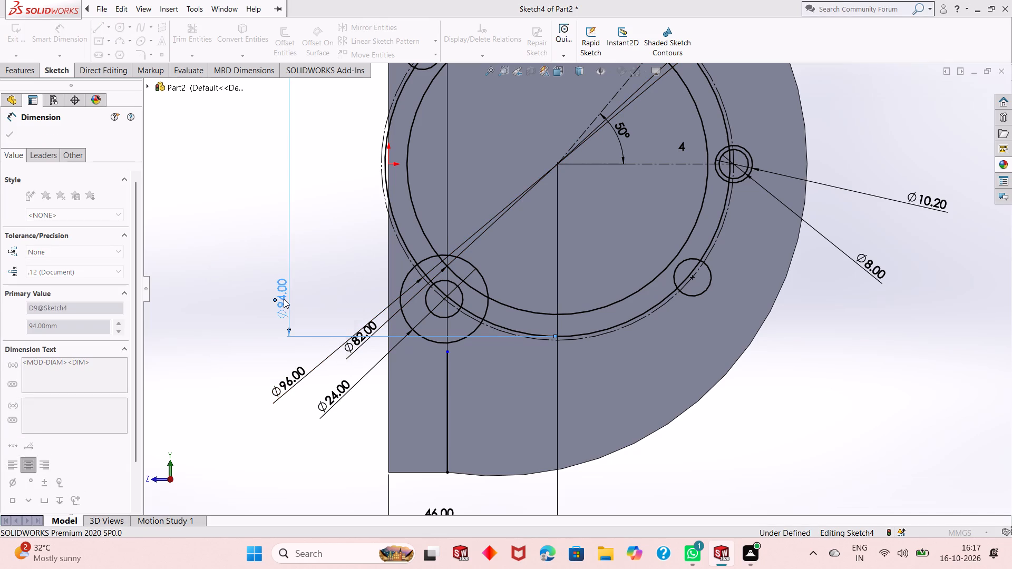
# Draw a circle about 26.7 mm in diameter centred on the small circle at the boss's lower right.
pyautogui.press('Escape')
pyautogui.press('Escape')
pyautogui.press('Escape')
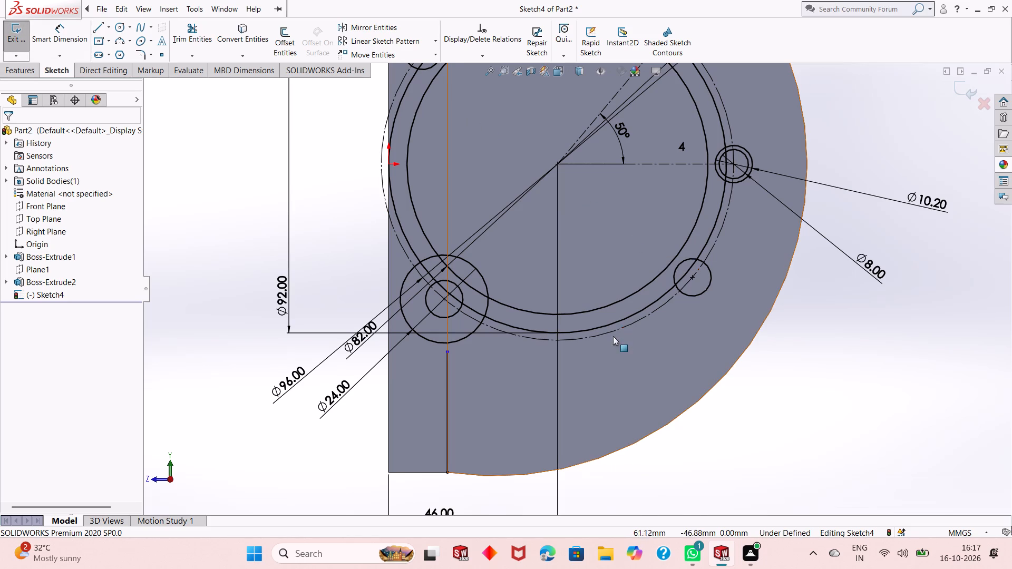
pyautogui.press('Escape')
pyautogui.press('Escape')
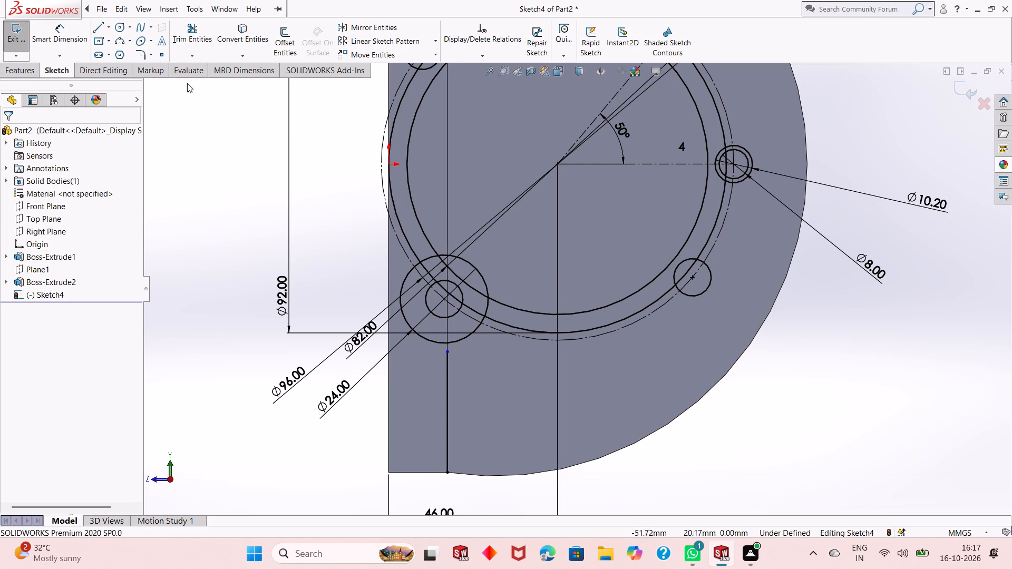
pyautogui.click(117, 26)
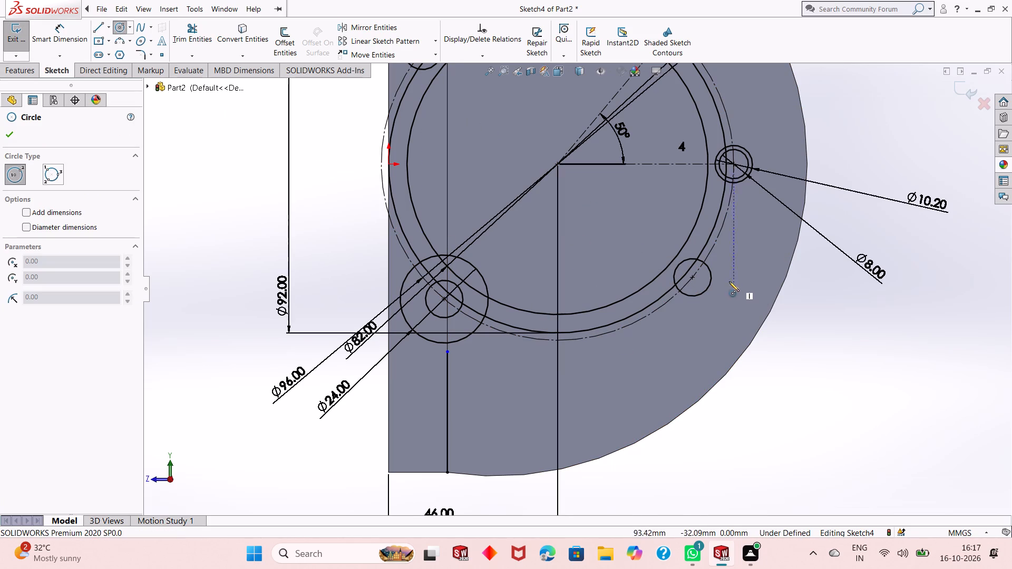
pyautogui.click(695, 278)
pyautogui.click(698, 229)
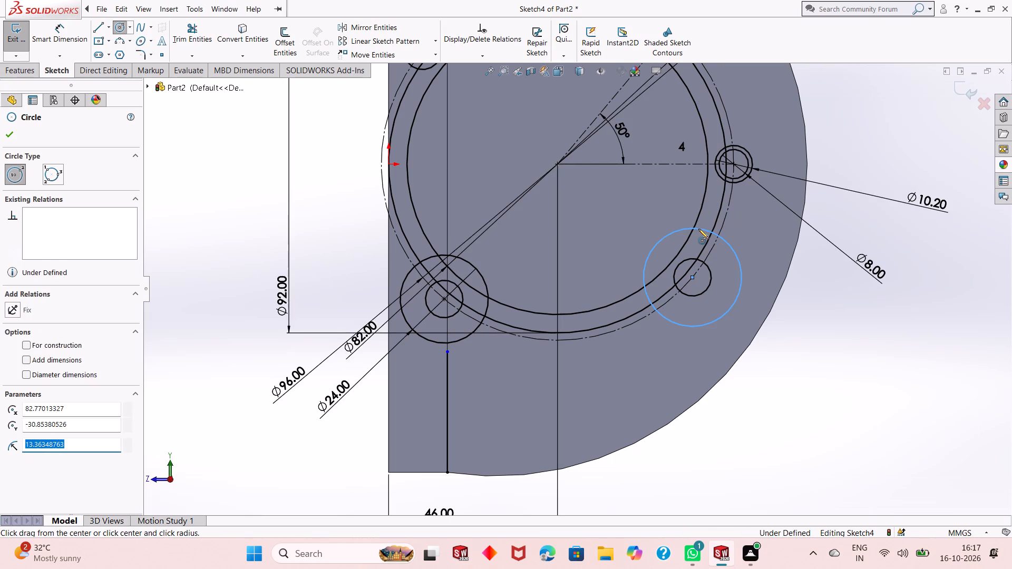
pyautogui.scroll(-1, 700, 288)
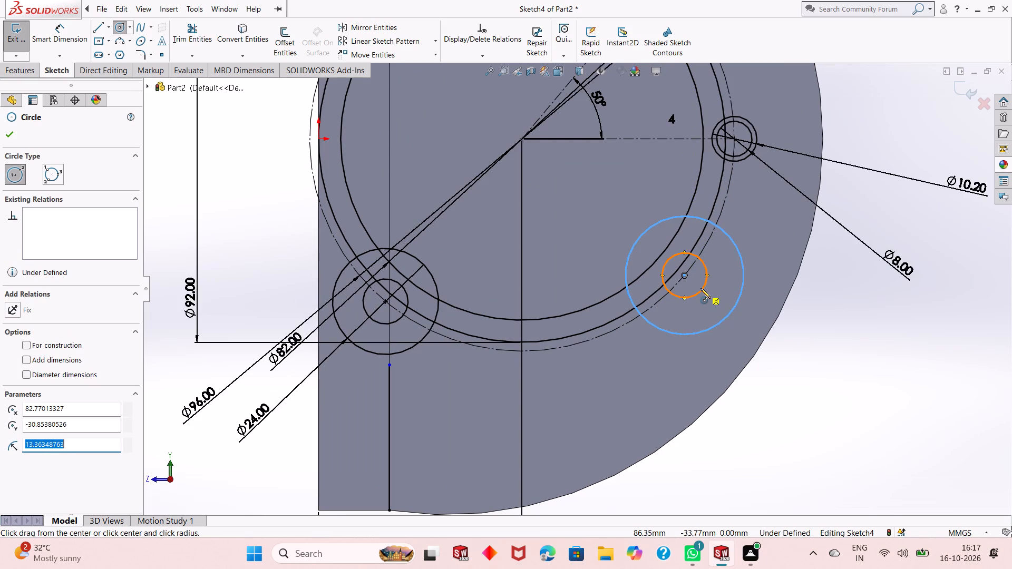
pyautogui.press('Escape')
pyautogui.press('Escape')
pyautogui.press('Escape')
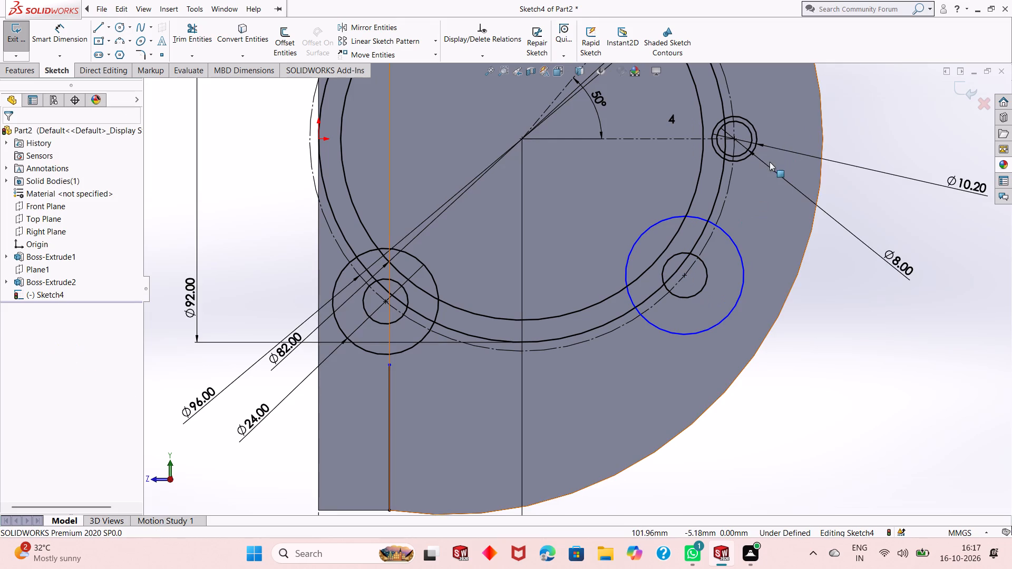
# Delete the concentric 8 mm and 10.2 mm circles at the end of the horizontal centreline.
pyautogui.click(753, 149)
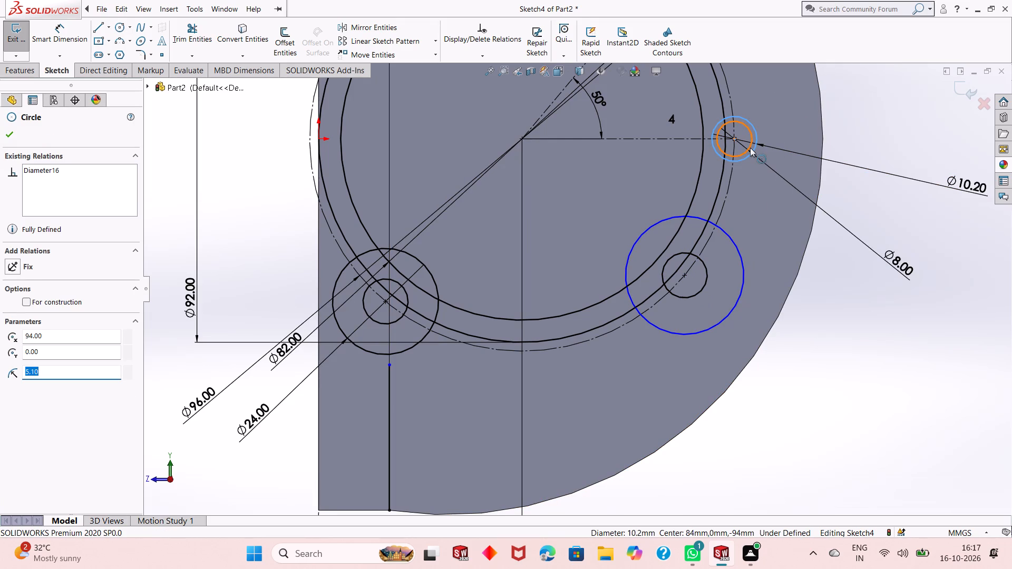
pyautogui.keyDown('ctrl'); pyautogui.click(750, 148); pyautogui.keyUp('ctrl')
pyautogui.rightClick(840, 193)
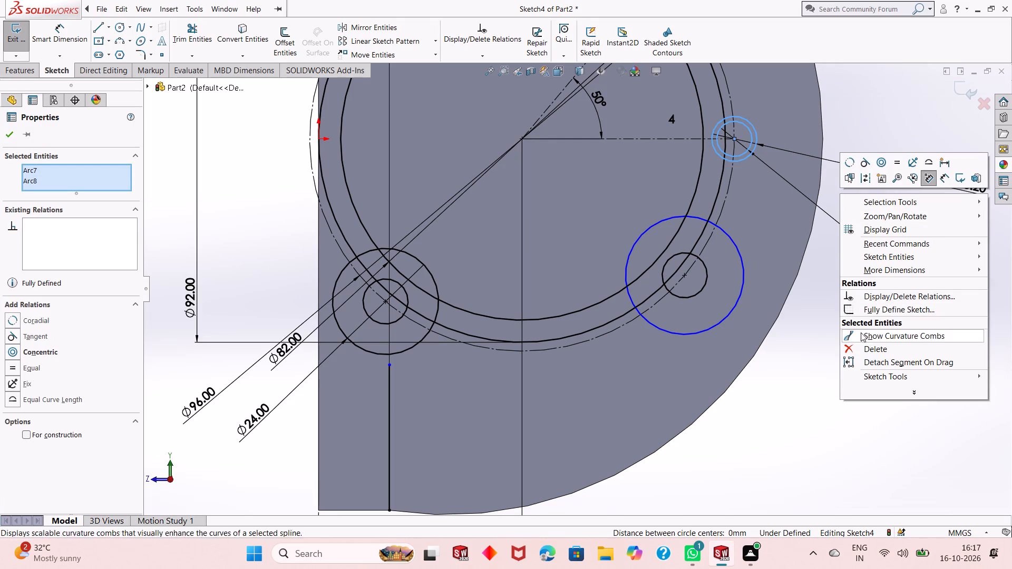
pyautogui.click(861, 349)
pyautogui.click(444, 273)
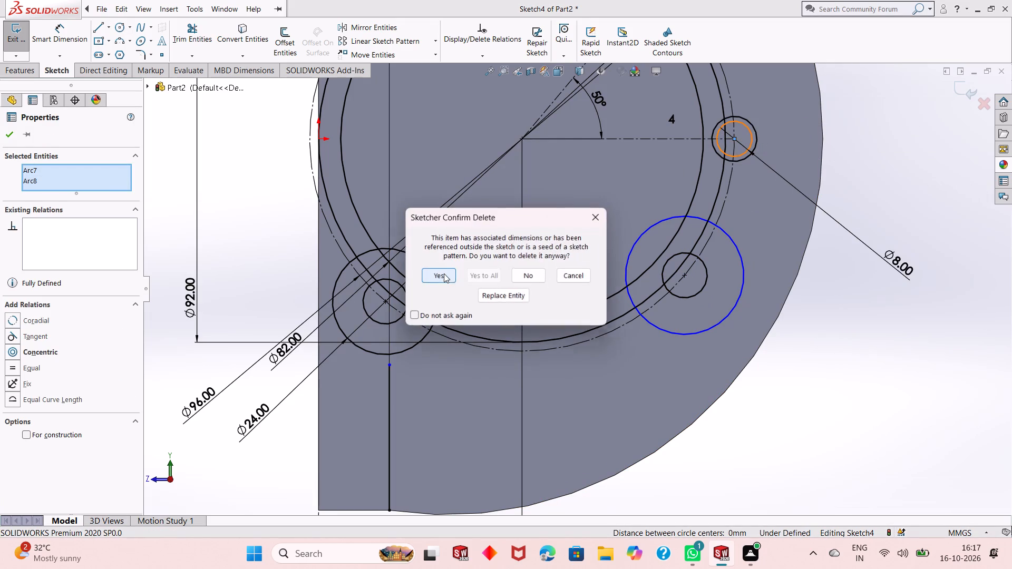
pyautogui.click(444, 273)
# Draw a circle about 10.4 mm in diameter centred where the horizontal centreline meets the 92 mm circle.
pyautogui.scroll(1, 684, 289)
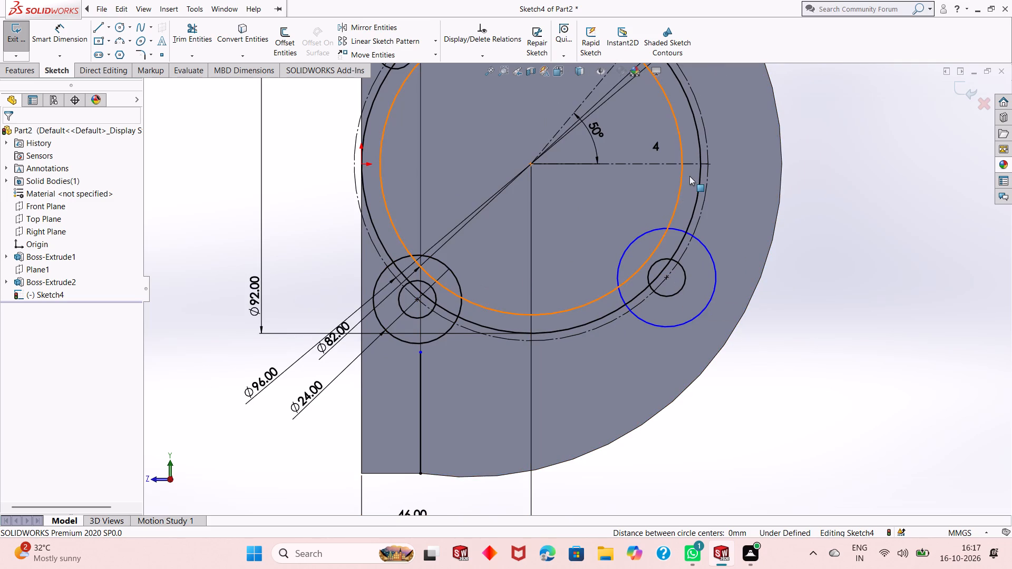
pyautogui.scroll(-1, 691, 173)
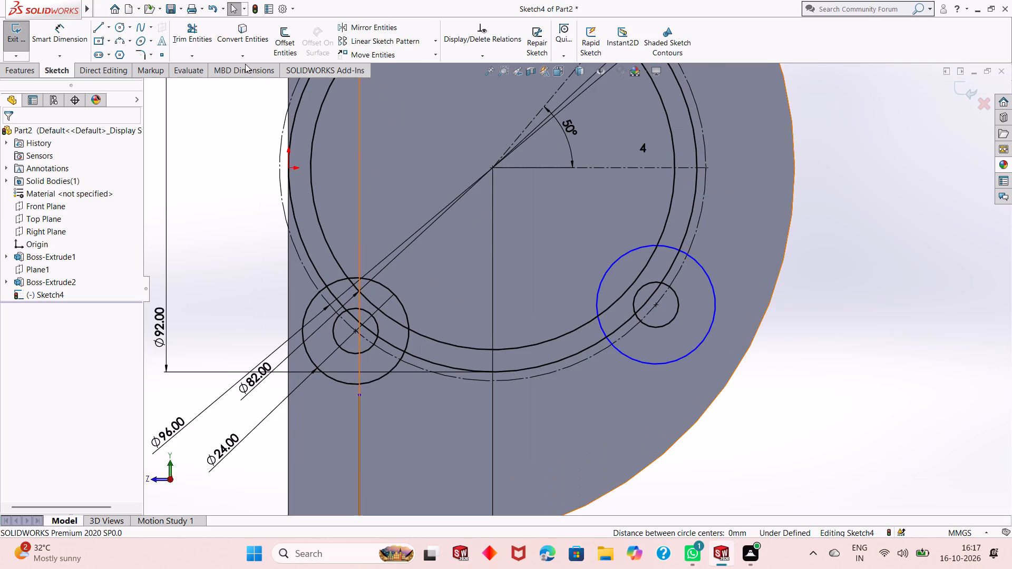
pyautogui.press('Escape')
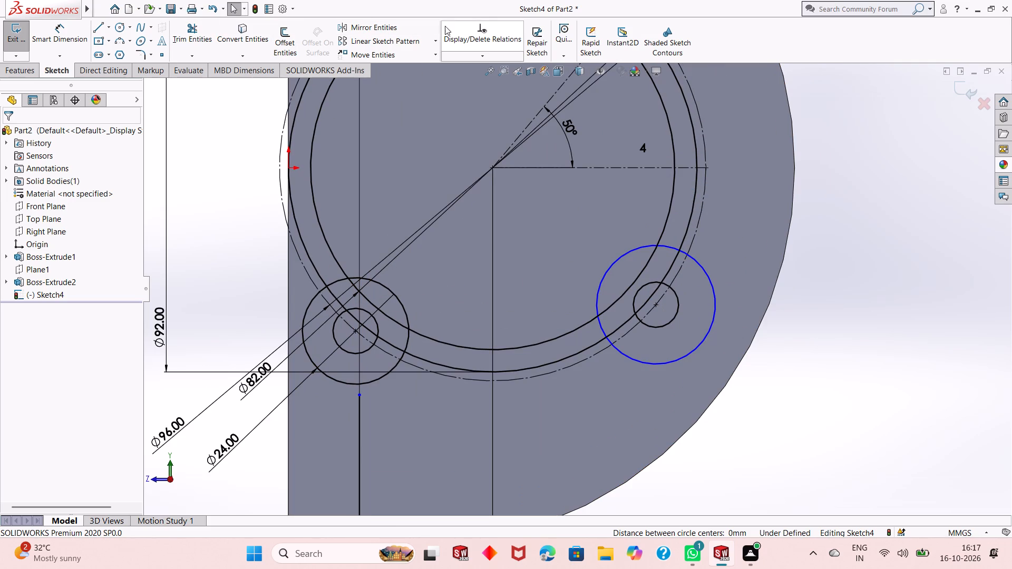
pyautogui.click(119, 30)
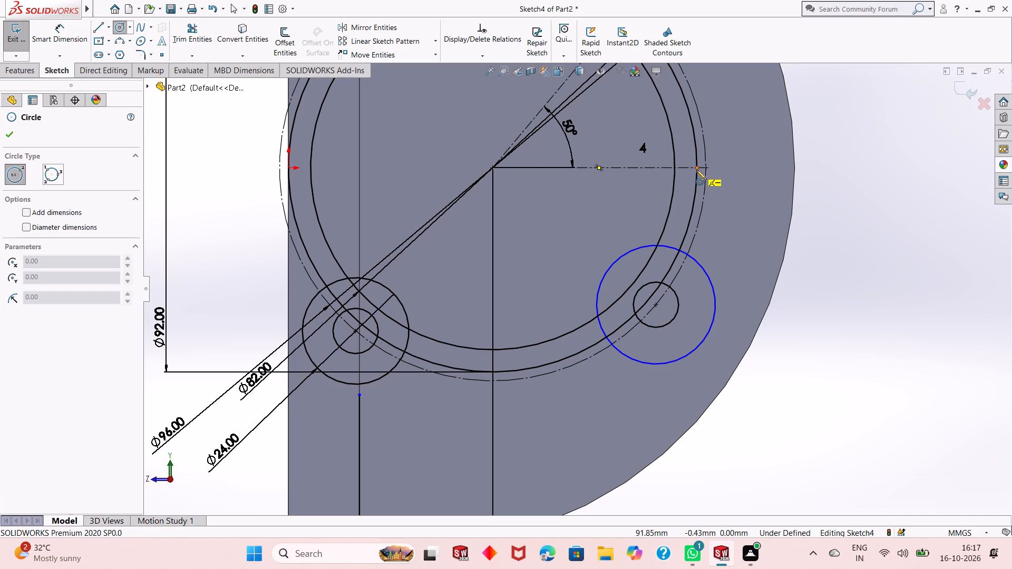
pyautogui.click(696, 170)
pyautogui.click(710, 149)
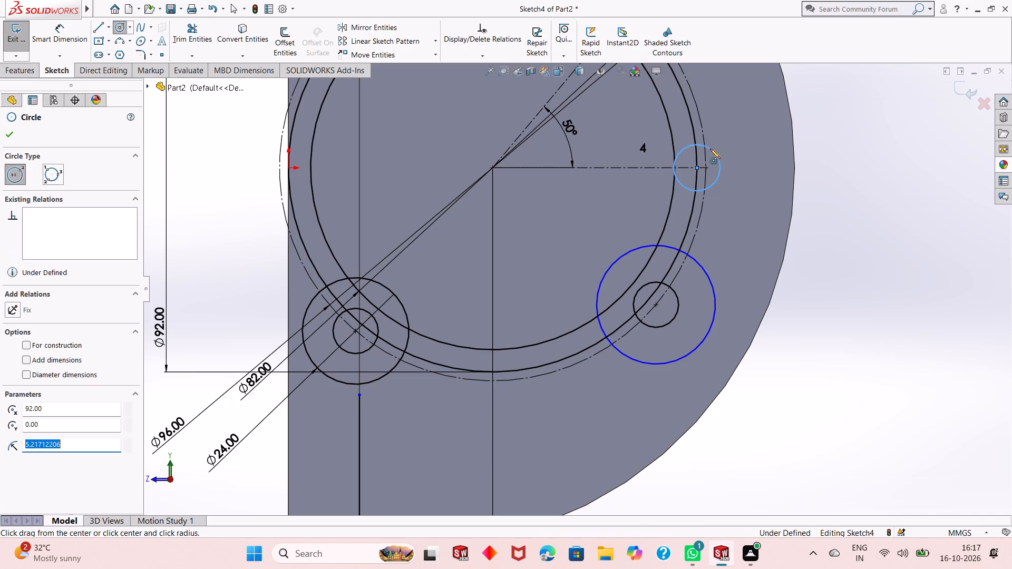
pyautogui.rightClick(848, 127)
pyautogui.click(860, 134)
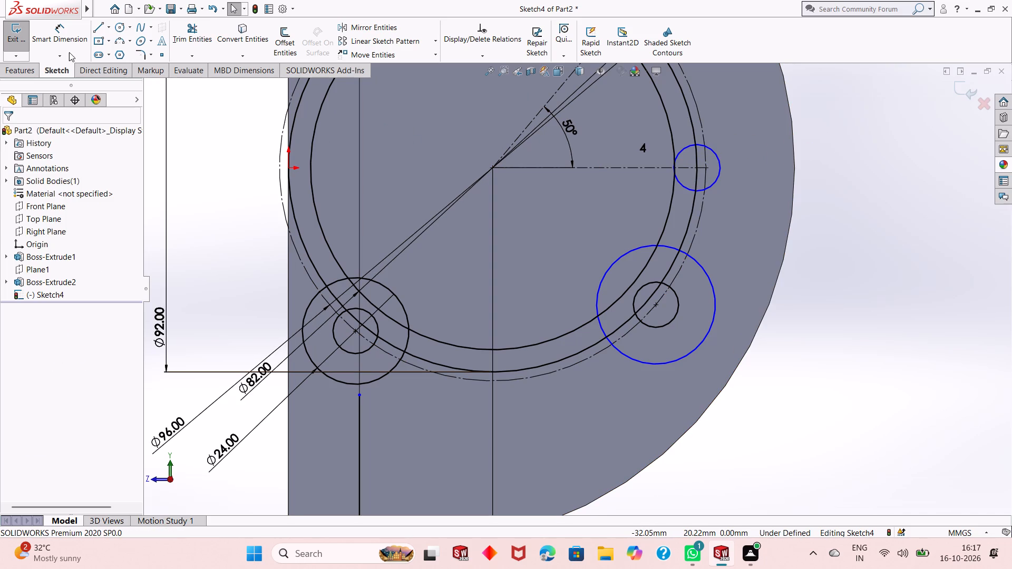
# Dimension the new circle on the horizontal centreline as 8 mm in diameter.
pyautogui.click(74, 44)
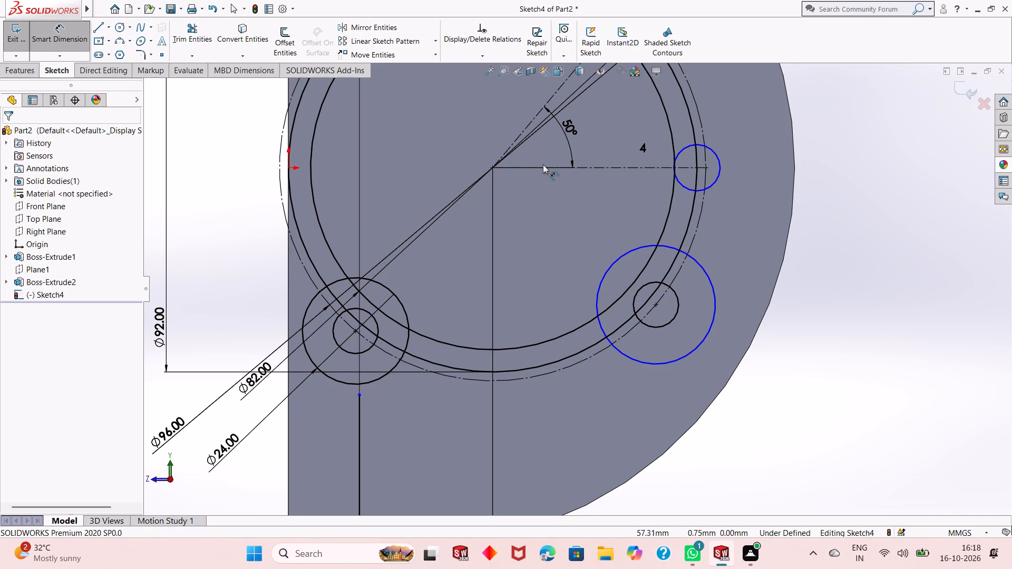
pyautogui.click(716, 186)
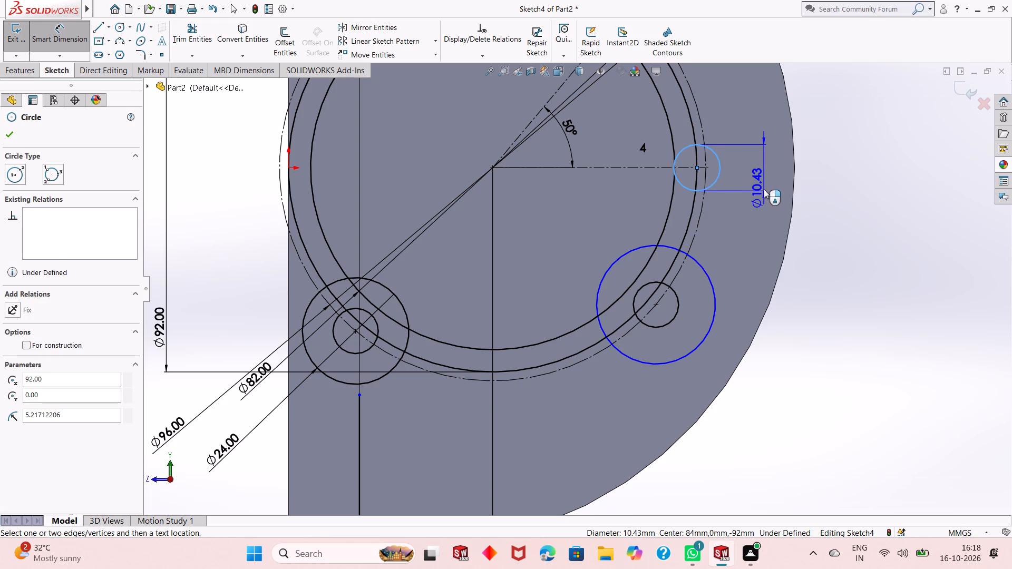
pyautogui.moveTo(764, 189); pyautogui.dragTo(778, 196)
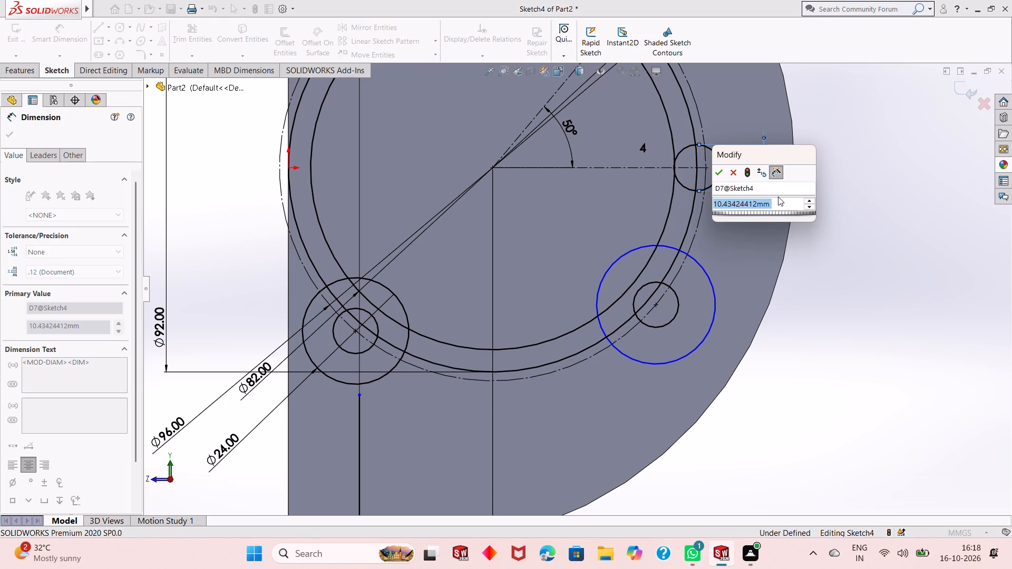
pyautogui.press('8')
pyautogui.press('Return')
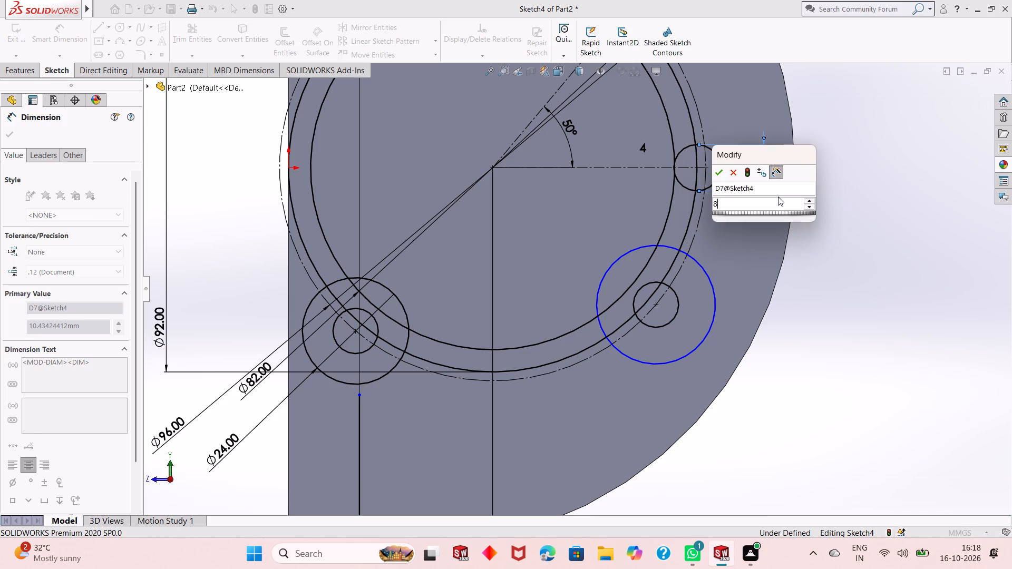
pyautogui.rightClick(824, 127)
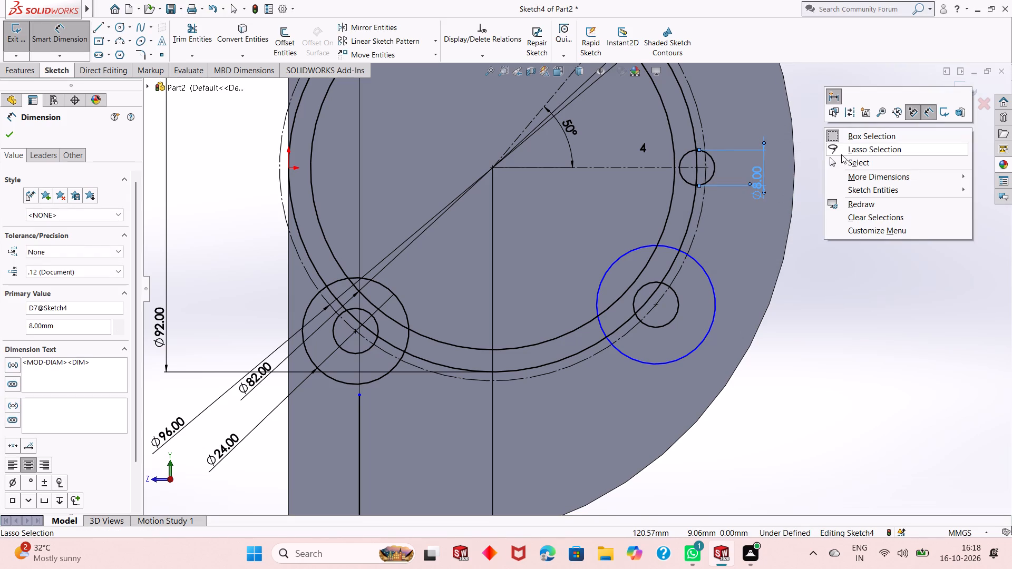
pyautogui.click(842, 155)
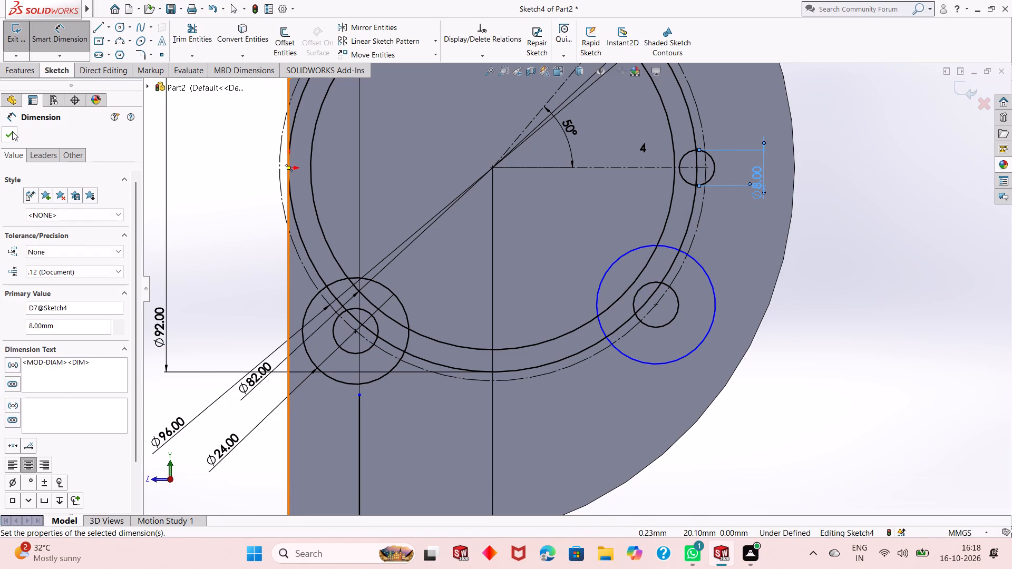
pyautogui.click(12, 132)
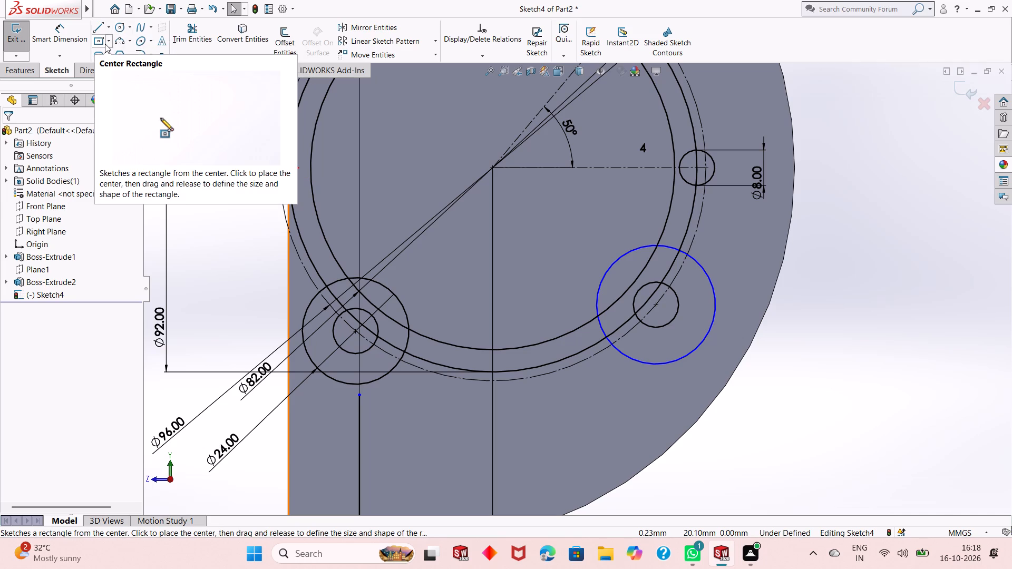
# Draw a circle about 20 mm in diameter centred on the 10.2 mm circle along the 50° centreline.
pyautogui.click(121, 23)
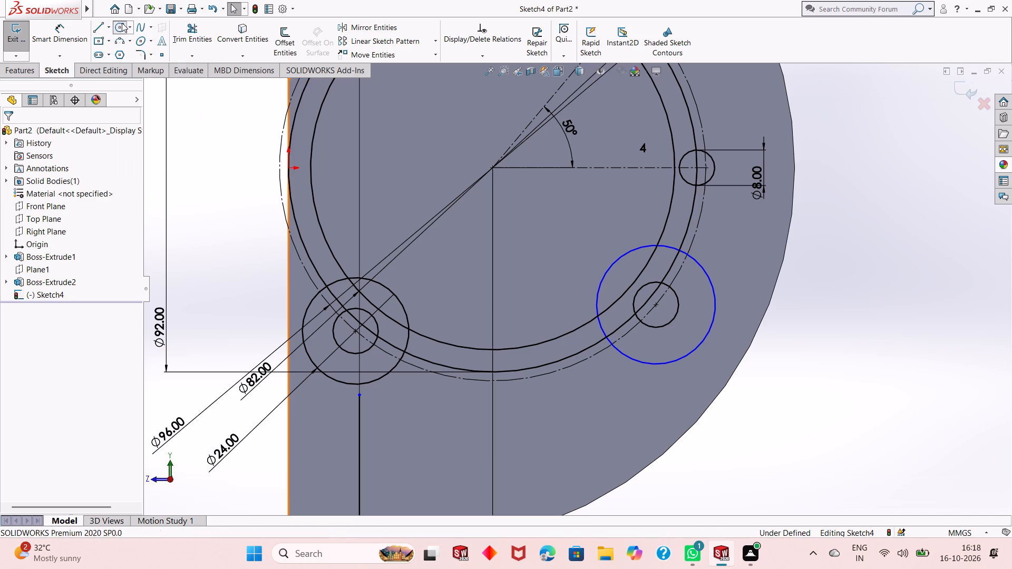
pyautogui.scroll(-2, 715, 383)
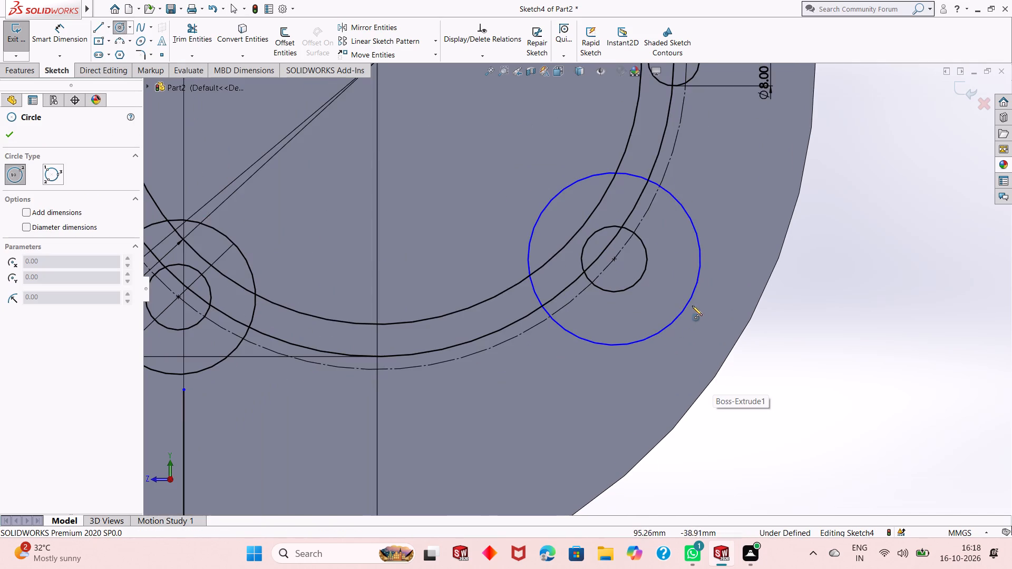
pyautogui.scroll(5, 685, 316)
pyautogui.scroll(-3, 582, 99)
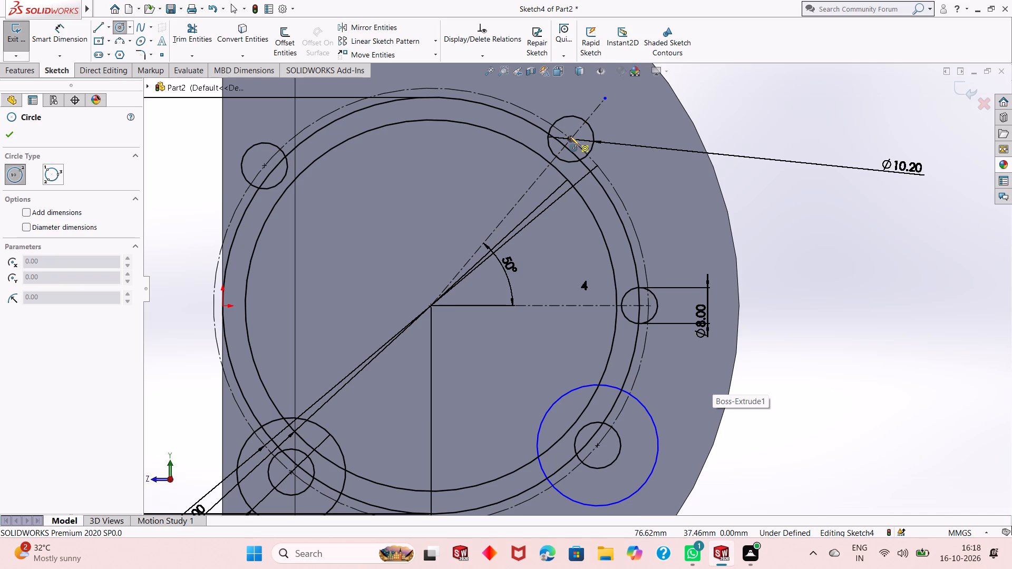
pyautogui.moveTo(570, 137); pyautogui.dragTo(574, 131)
pyautogui.write('12')
pyautogui.press('Return')
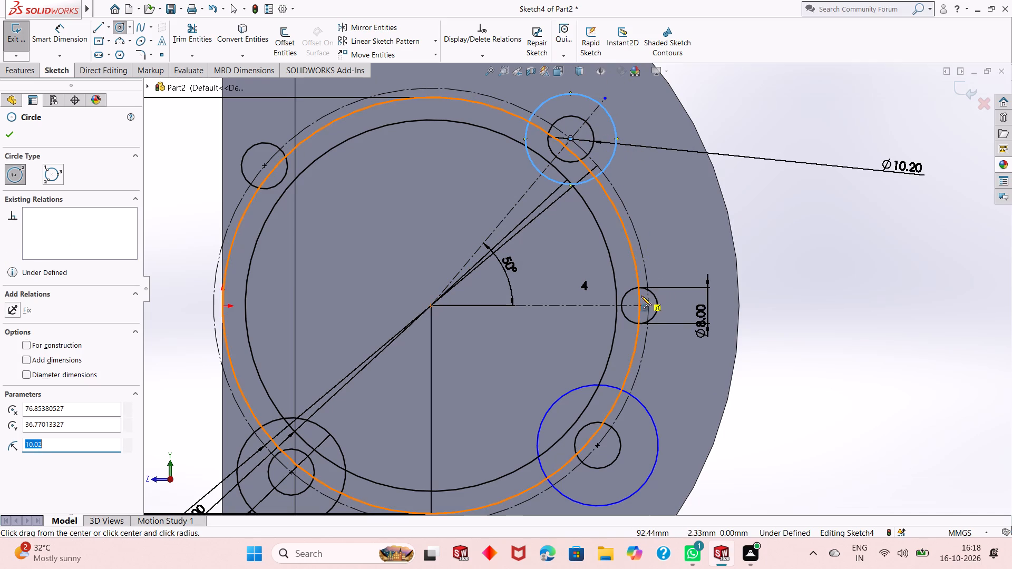
# Draw a circle of 12 mm radius centred on the 8 mm circle on the horizontal centreline.
pyautogui.click(639, 306)
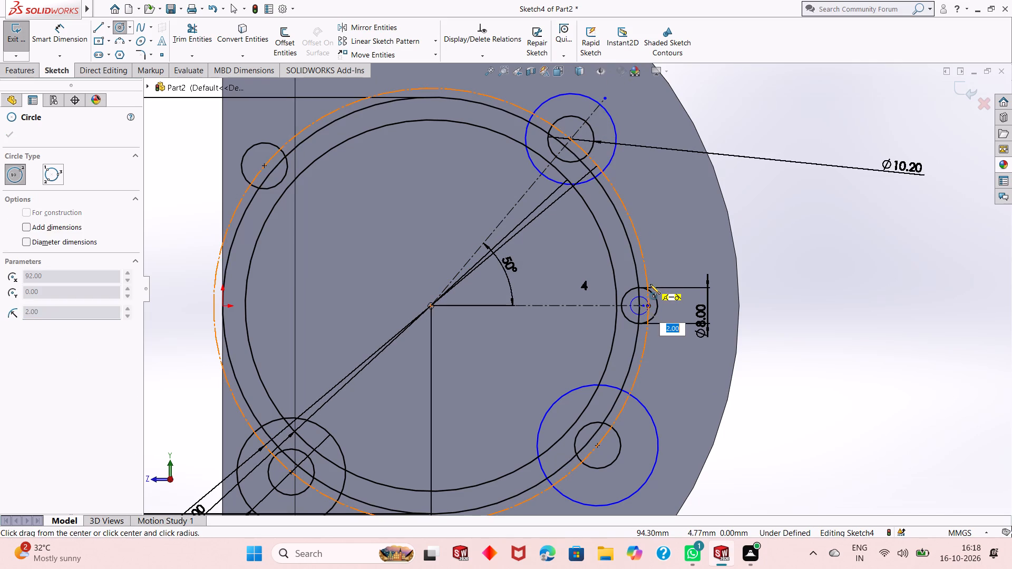
pyautogui.write('12')
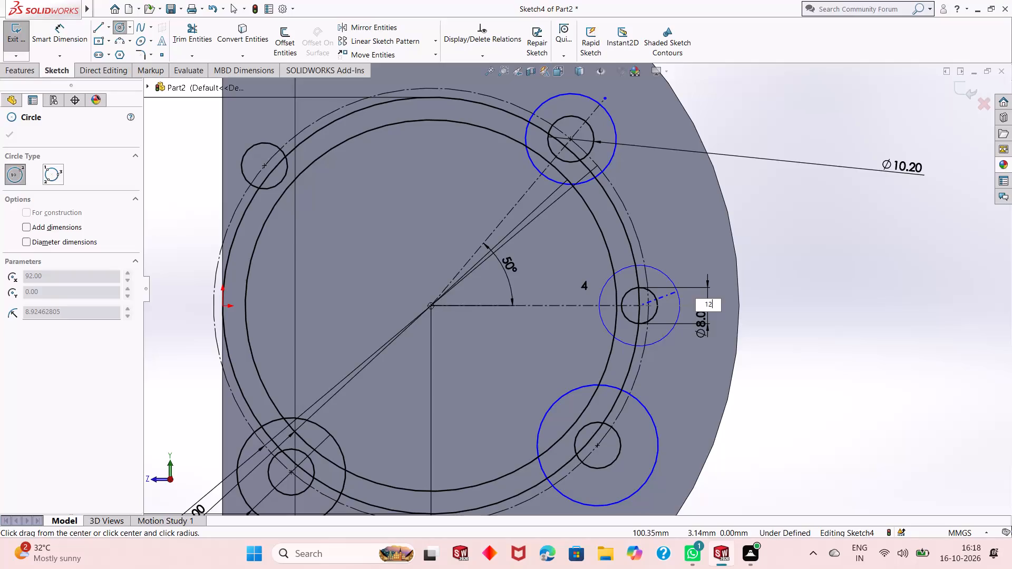
pyautogui.press('Return')
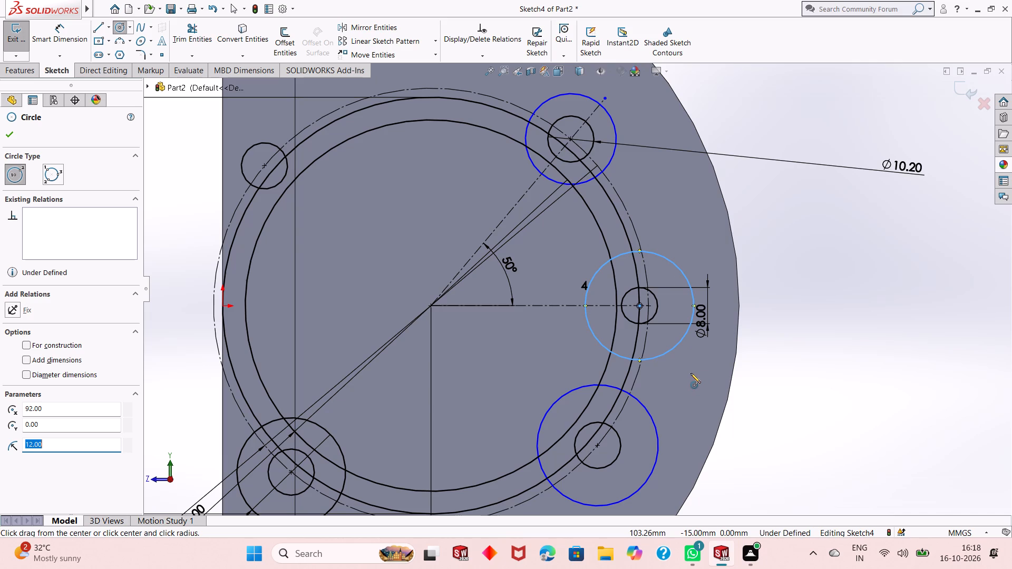
pyautogui.scroll(1, 680, 387)
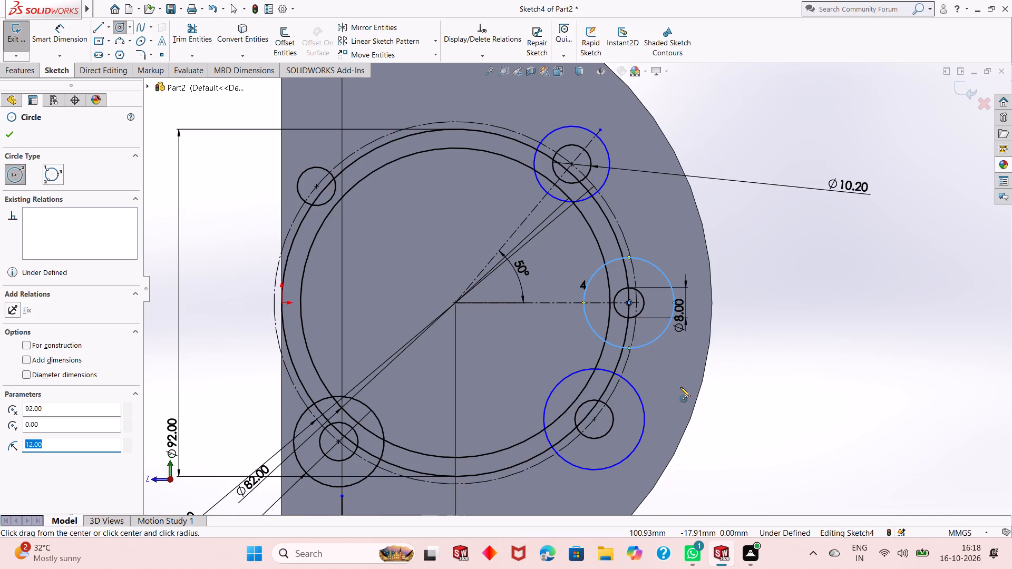
pyautogui.press('`')
pyautogui.press('Escape')
pyautogui.press('Escape')
pyautogui.press('Escape')
# Make the outer circles around the lower-right and upper-right small circles equal to the 24 mm circle.
pyautogui.click(634, 390)
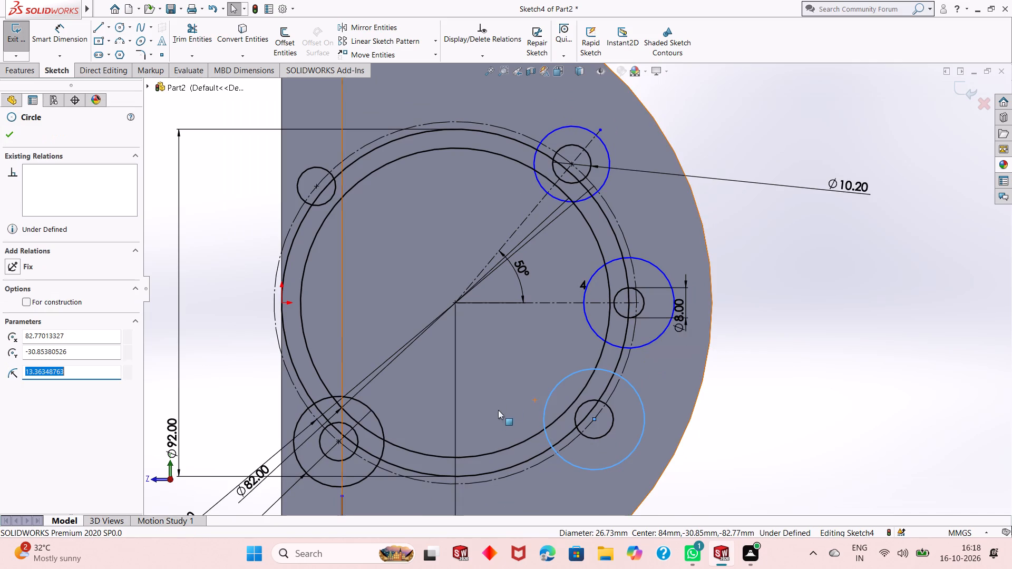
pyautogui.keyDown('ctrl'); pyautogui.click(378, 421); pyautogui.keyUp('ctrl')
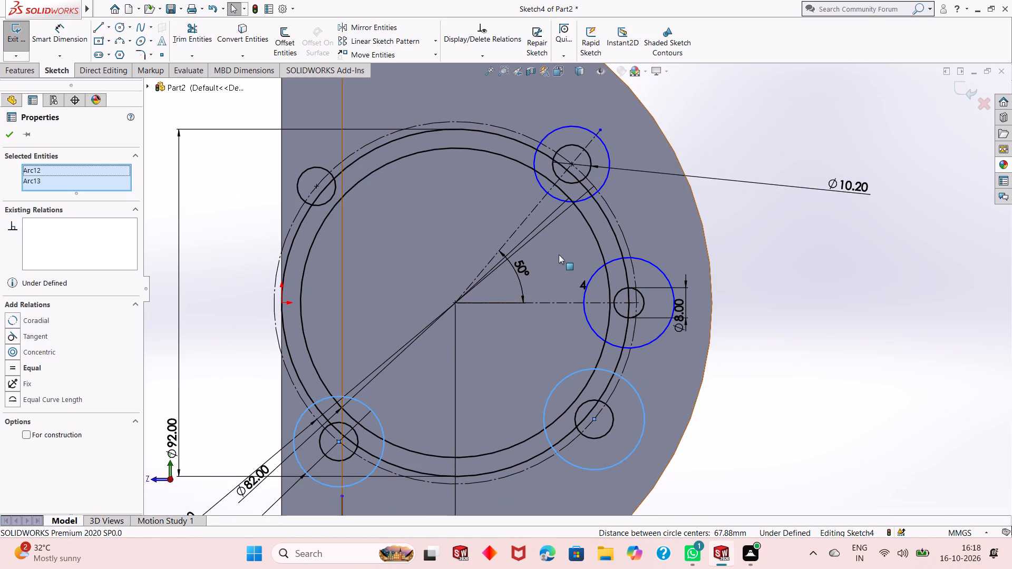
pyautogui.keyDown('ctrl'); pyautogui.click(606, 173); pyautogui.keyUp('ctrl')
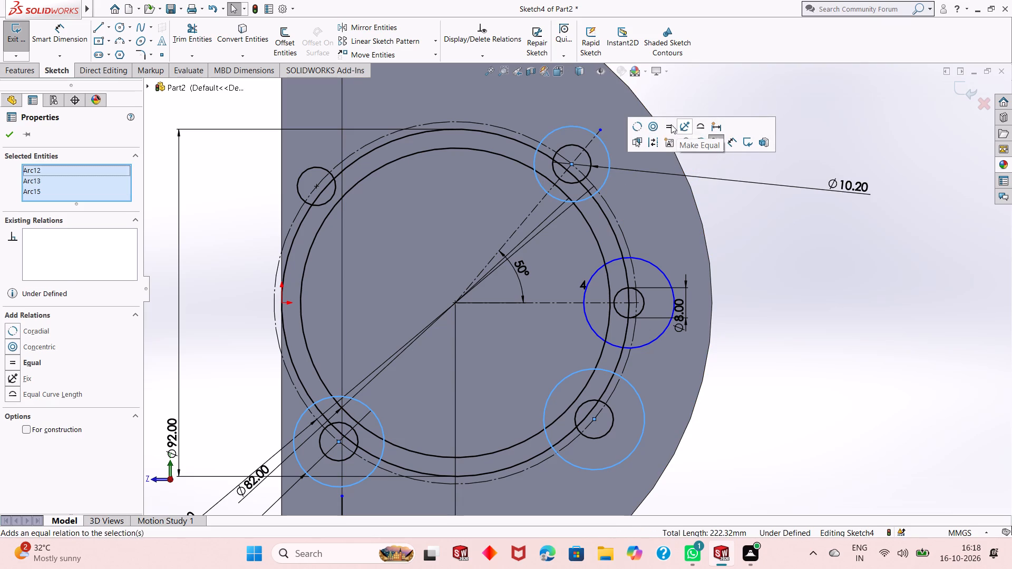
pyautogui.click(671, 124)
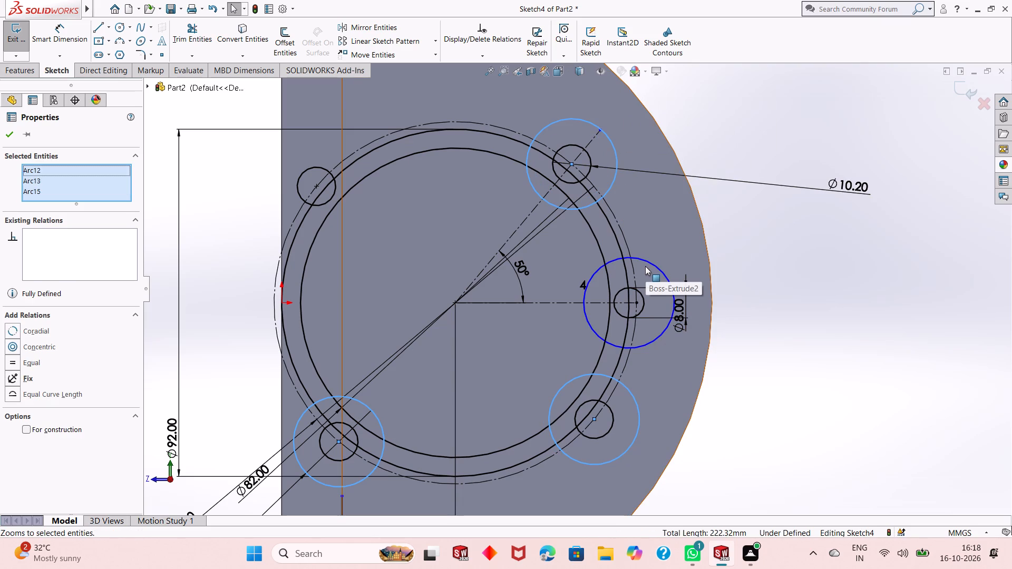
pyautogui.scroll(3, 588, 286)
pyautogui.click(733, 291)
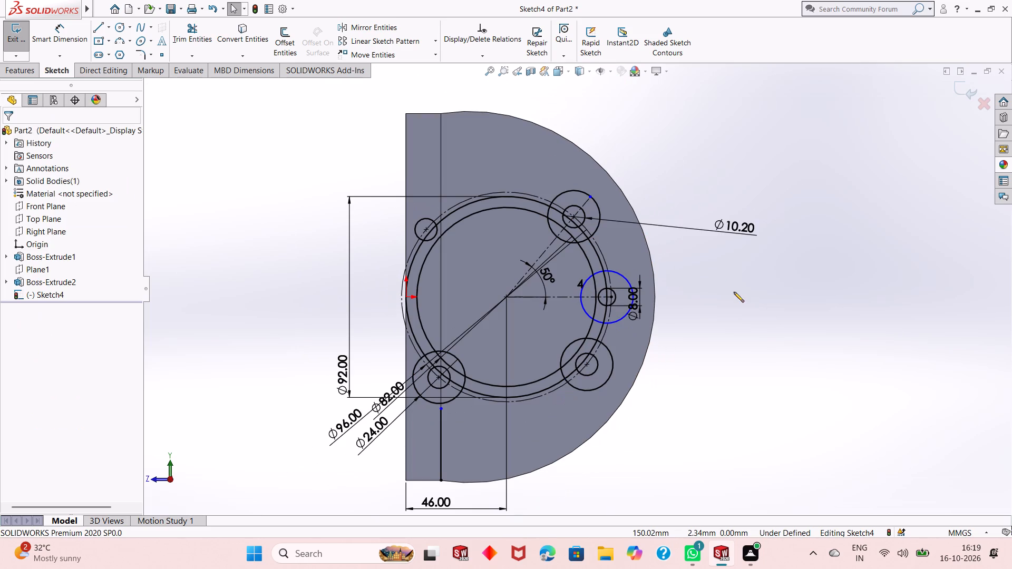
# Undo the sketch edits back to the 82 mm circle, the 100 mm construction circle and the 50° centreline, removing all small circles.
pyautogui.scroll(-3, 623, 306)
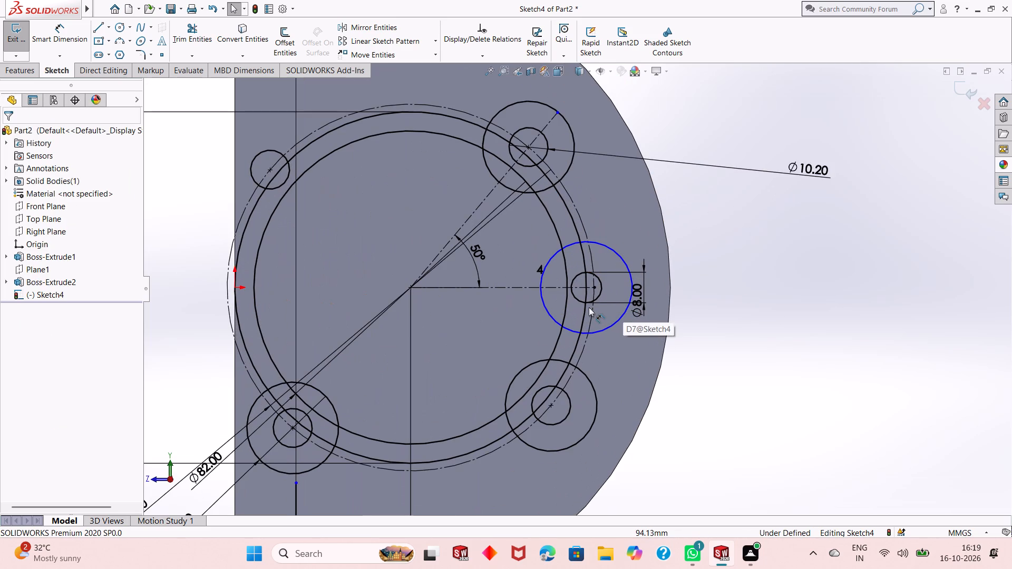
pyautogui.scroll(-1, 589, 307)
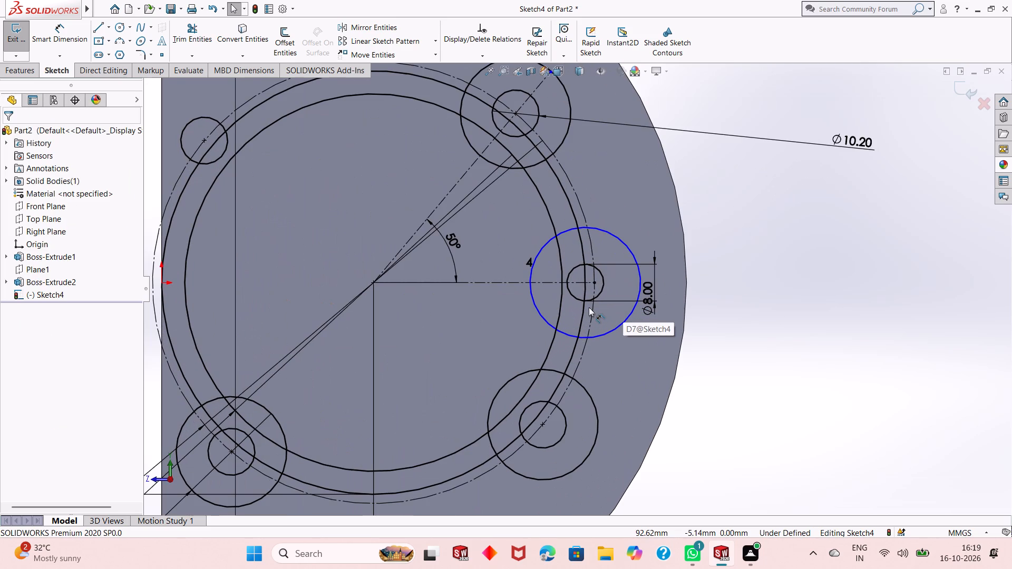
pyautogui.scroll(1, 589, 307)
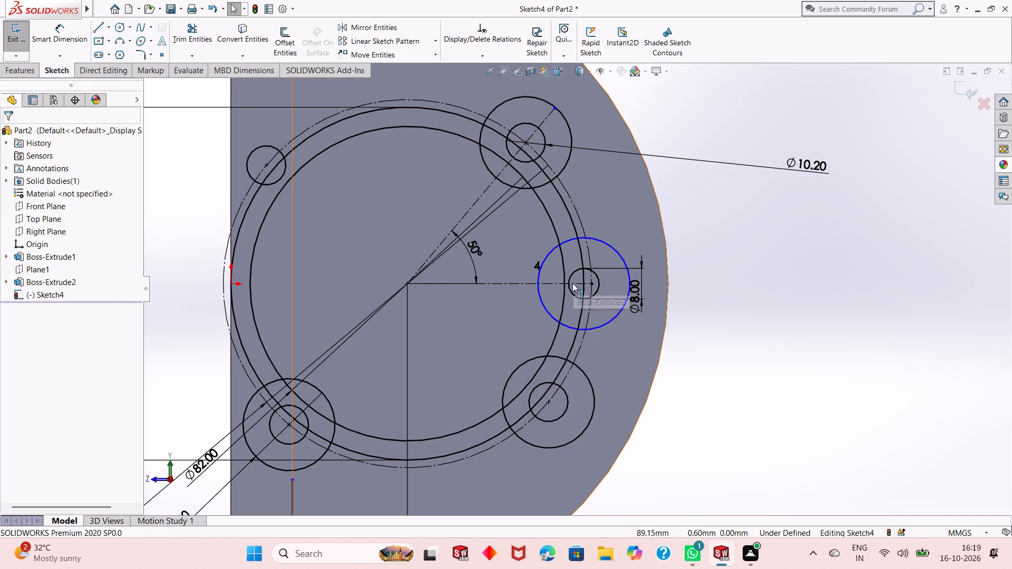
pyautogui.scroll(2, 541, 361)
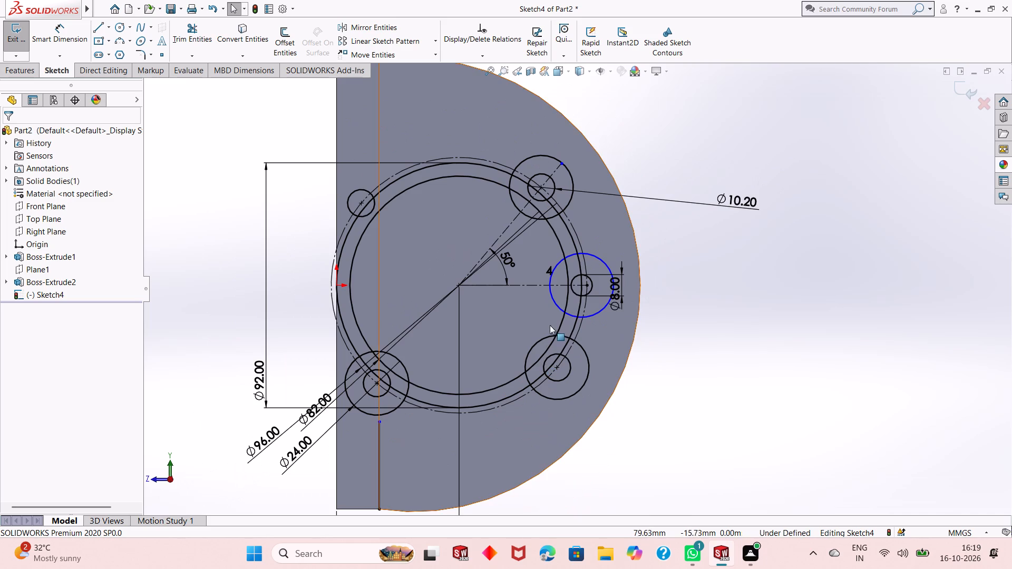
pyautogui.hotkey('ctrl', 'z')
pyautogui.hotkey('ctrl', 'z')
pyautogui.hotkey('ctrl', 'z')
pyautogui.hotkey('ctrl', 'z')
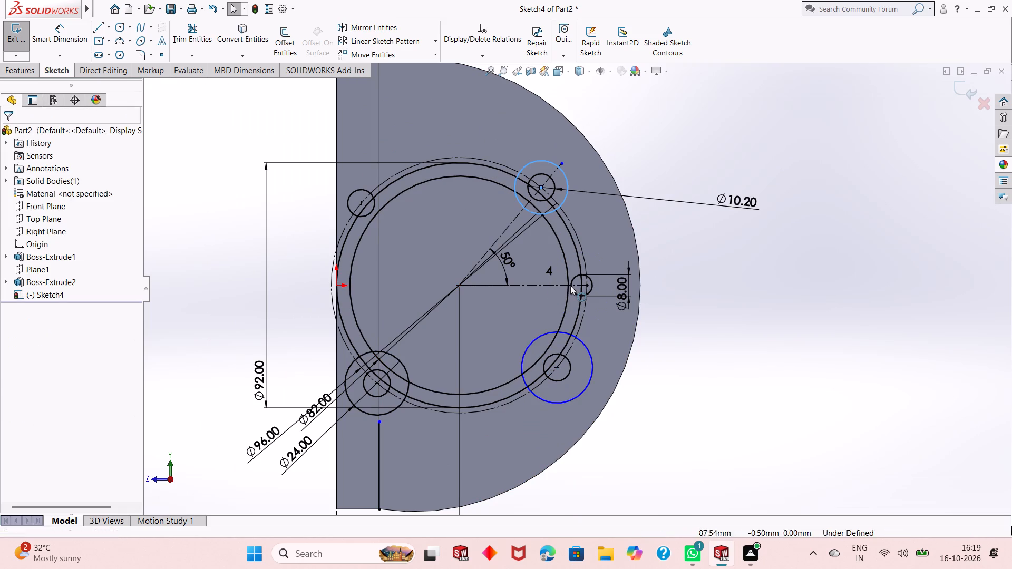
pyautogui.hotkey('ctrl', 'z')
pyautogui.hotkey('ctrl', 'z')
pyautogui.hotkey('ctrl', 'z')
pyautogui.hotkey('ctrl', 'z')
pyautogui.hotkey('ctrl', 'z')
pyautogui.hotkey('ctrl', 'z')
pyautogui.hotkey('ctrl', 'z')
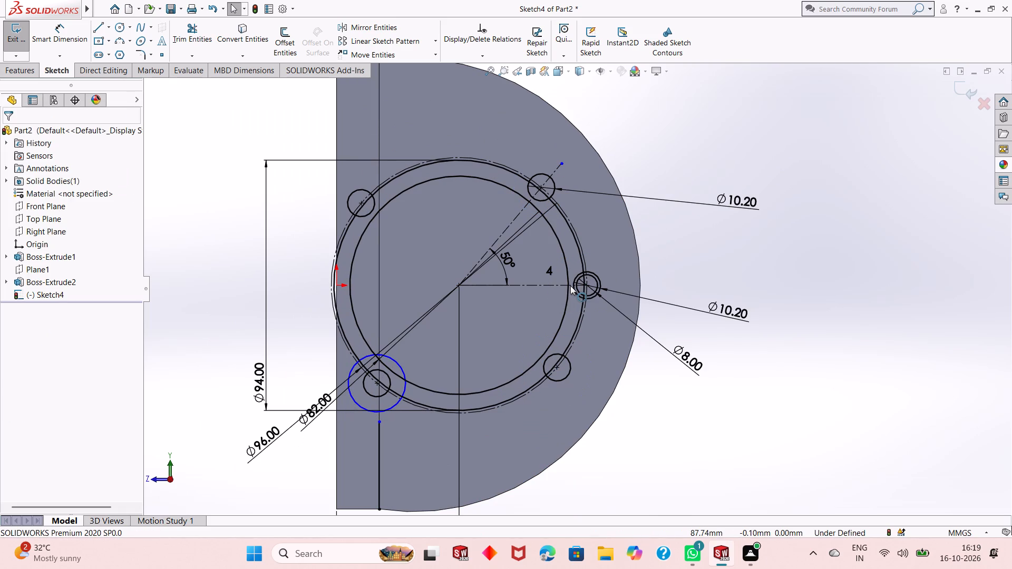
pyautogui.hotkey('ctrl', 'z')
pyautogui.hotkey('ctrl', 'z')
pyautogui.hotkey('ctrl', 'z')
pyautogui.hotkey('ctrl', 'z')
pyautogui.hotkey('ctrl', 'z')
pyautogui.hotkey('ctrl', 'z')
pyautogui.hotkey('ctrl', 'z')
pyautogui.hotkey('ctrl', 'z')
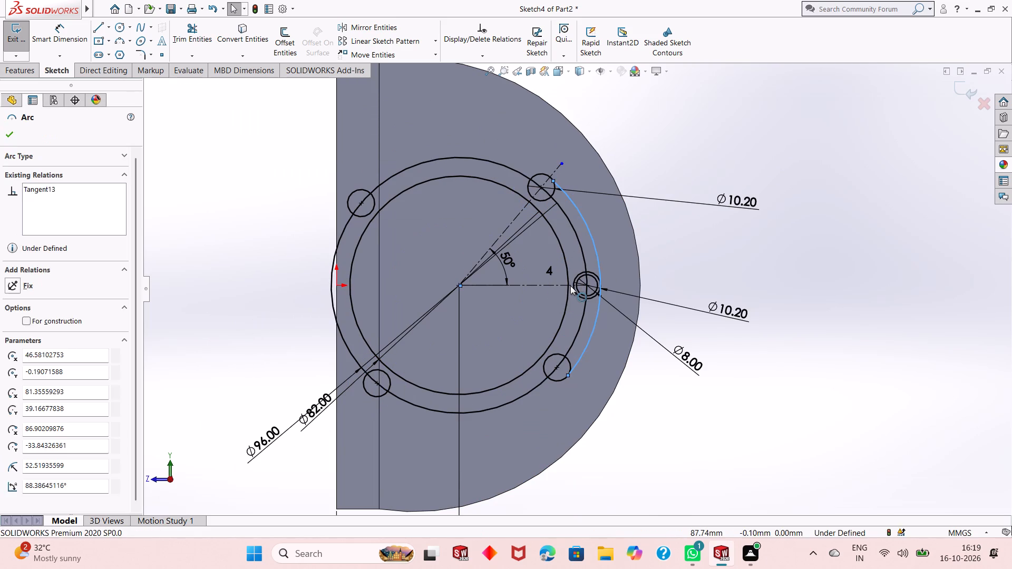
pyautogui.hotkey('ctrl', 'z')
pyautogui.hotkey('ctrl', 'z')
pyautogui.hotkey('ctrl', 'z')
pyautogui.hotkey('ctrl', 'z')
pyautogui.hotkey('ctrl', 'z')
pyautogui.hotkey('ctrl', 'z')
pyautogui.hotkey('ctrl', 'z')
pyautogui.hotkey('ctrl', 'z')
pyautogui.hotkey('ctrl', 'z')
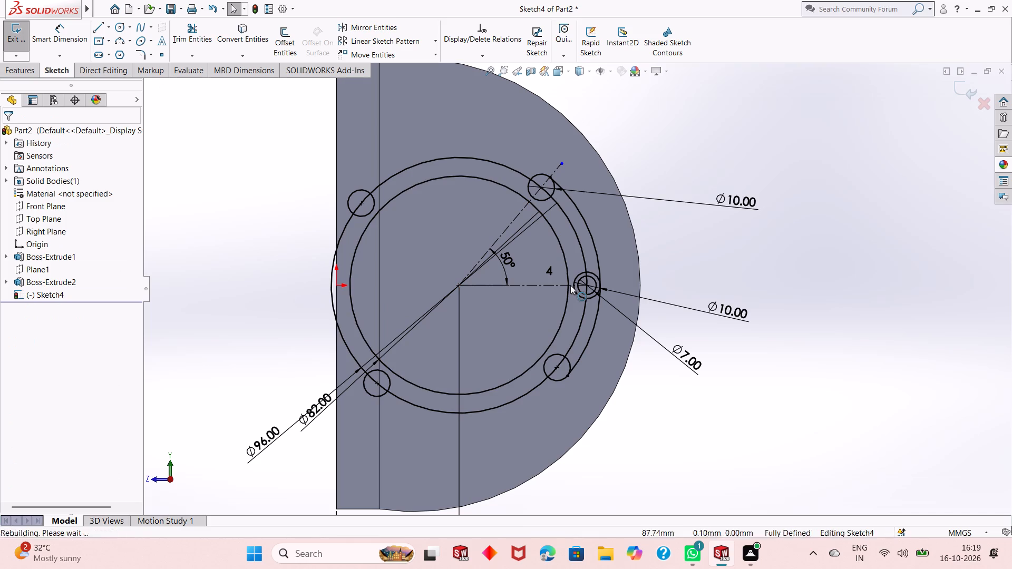
pyautogui.hotkey('ctrl', 'z')
pyautogui.hotkey('ctrl', 'z')
pyautogui.hotkey('ctrl', 'z')
pyautogui.hotkey('ctrl', 'z')
pyautogui.hotkey('ctrl', 'z')
pyautogui.hotkey('ctrl', 'z')
pyautogui.hotkey('ctrl', 'z')
pyautogui.hotkey('ctrl', 'z')
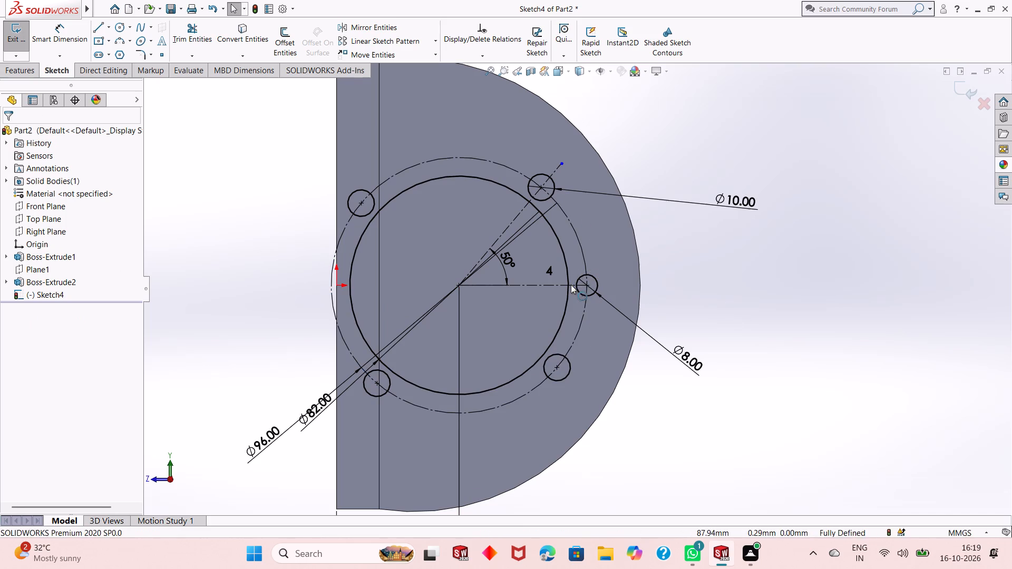
pyautogui.hotkey('ctrl', 'z')
pyautogui.hotkey('ctrl', 'z')
pyautogui.hotkey('ctrl', 'z')
pyautogui.hotkey('ctrl', 'z')
pyautogui.hotkey('ctrl', 'z')
pyautogui.hotkey('ctrl', 'z')
pyautogui.hotkey('ctrl', 'z')
pyautogui.hotkey('ctrl', 'z')
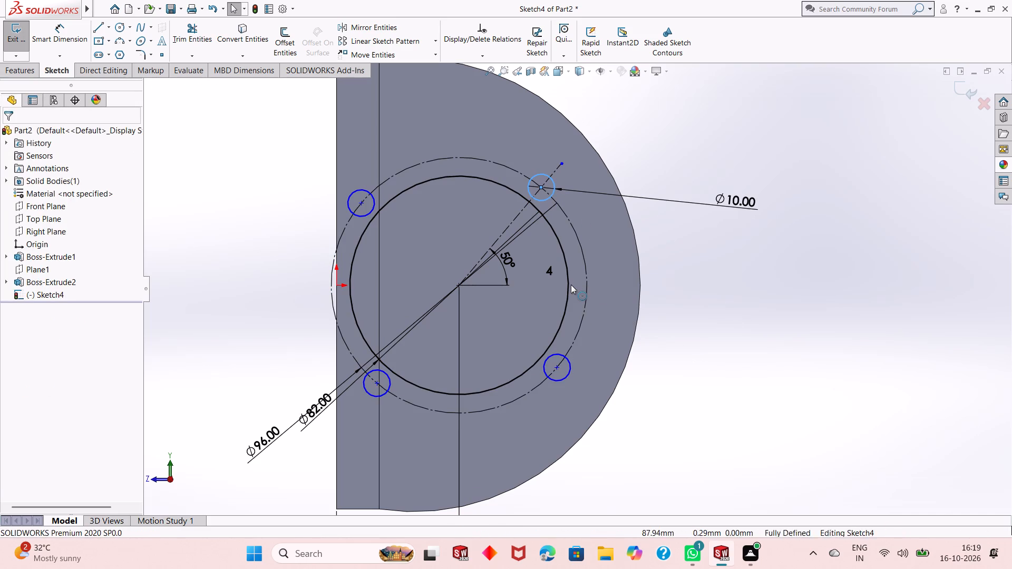
pyautogui.hotkey('ctrl', 'z')
pyautogui.hotkey('ctrl', 'z')
pyautogui.hotkey('ctrl', 'z')
pyautogui.hotkey('ctrl', 'z')
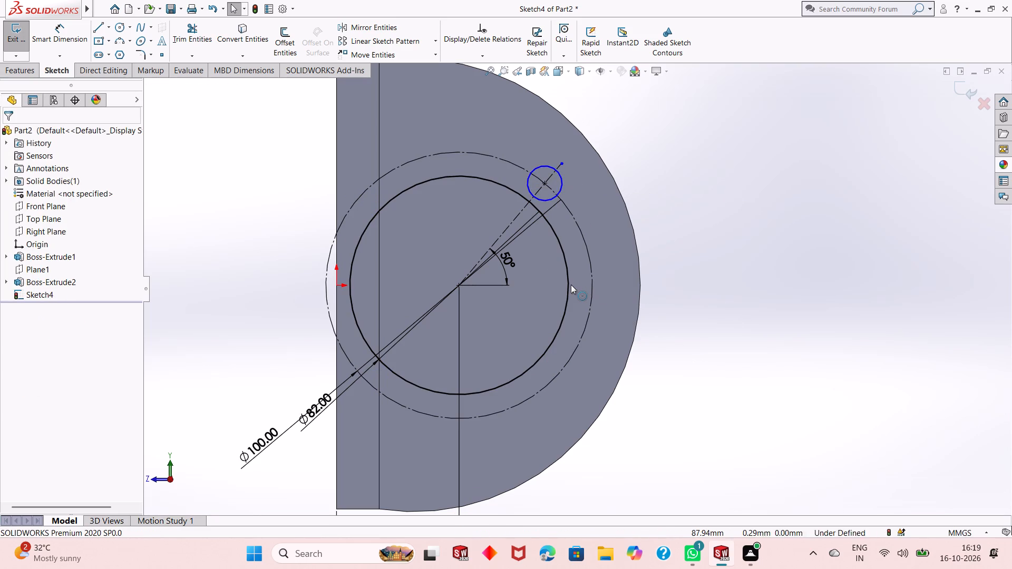
pyautogui.hotkey('ctrl', 'z')
# Reposition the 82 mm diameter dimension away from the construction circle's diameter dimension.
pyautogui.moveTo(318, 403); pyautogui.dragTo(316, 381)
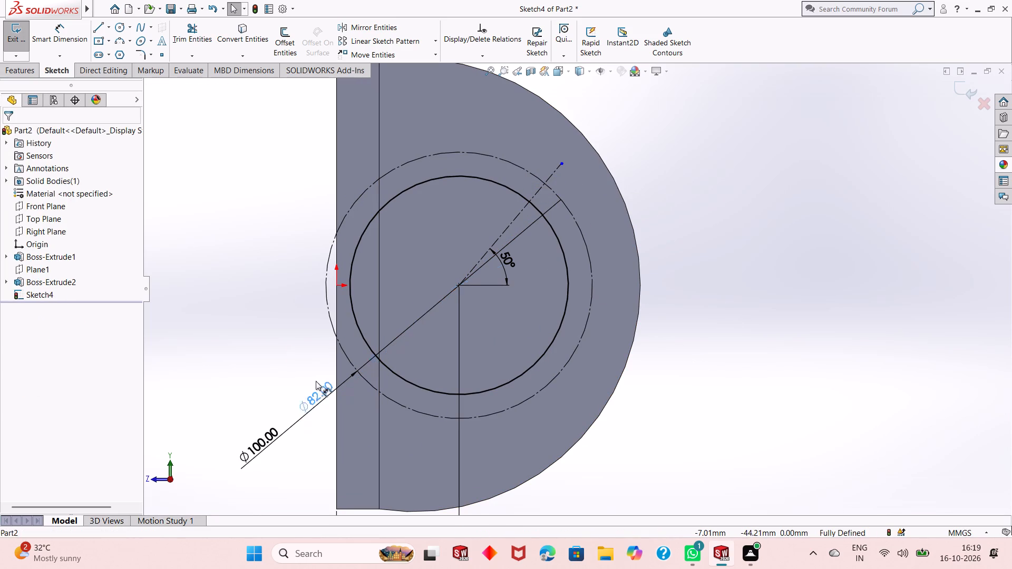
pyautogui.moveTo(316, 381); pyautogui.dragTo(305, 329)
pyautogui.press('Escape')
# Set the construction circle's diameter to 102 mm.
pyautogui.tripleClick(264, 439)
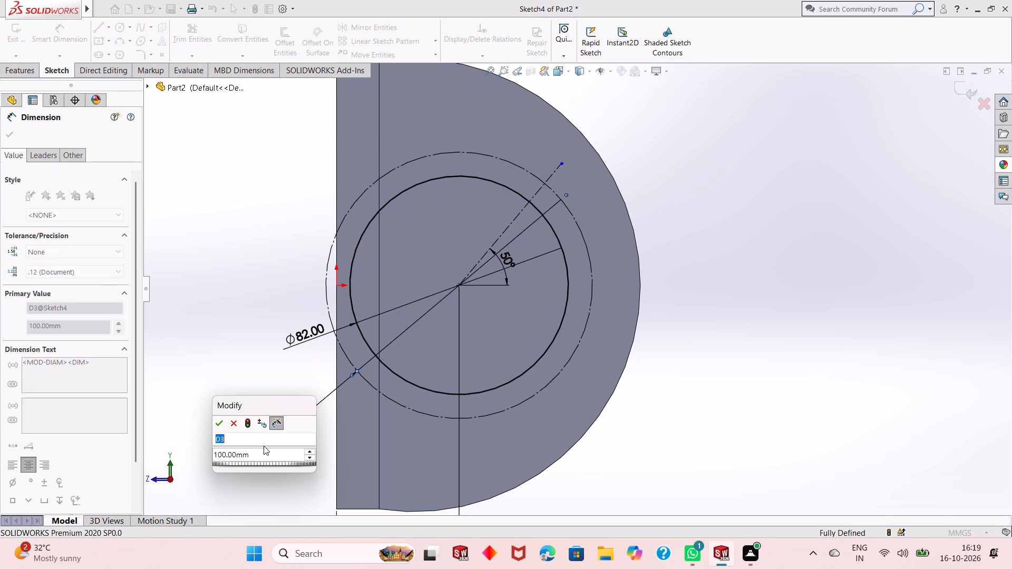
pyautogui.write('105')
pyautogui.press('BackSpace')
pyautogui.press('2')
pyautogui.press('Return')
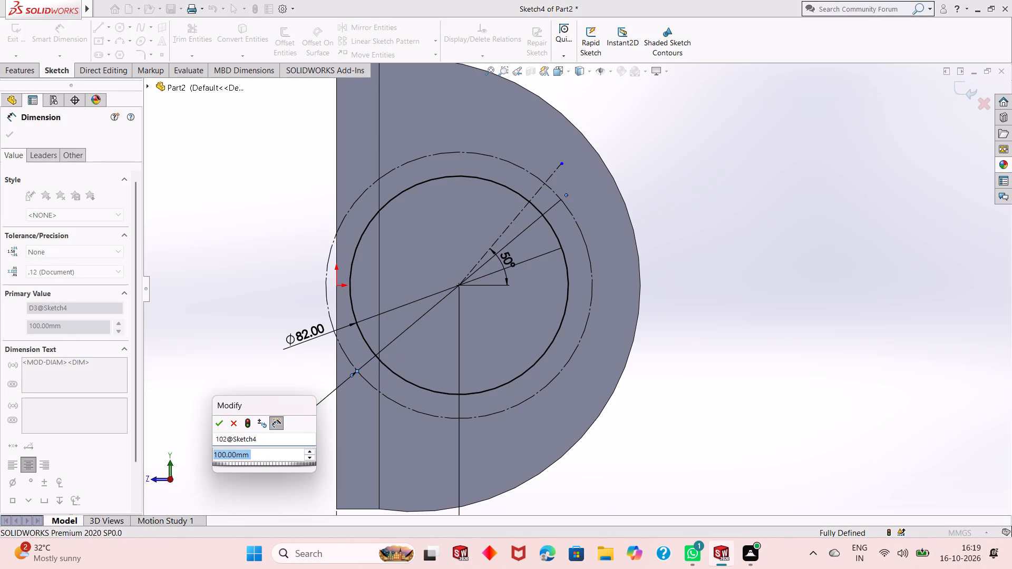
pyautogui.write('102')
pyautogui.press('Return')
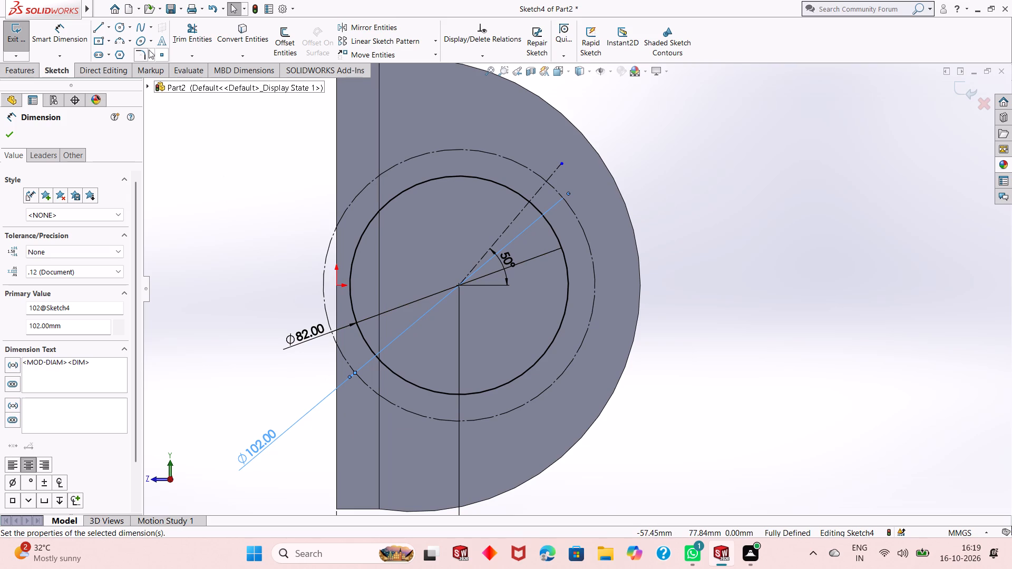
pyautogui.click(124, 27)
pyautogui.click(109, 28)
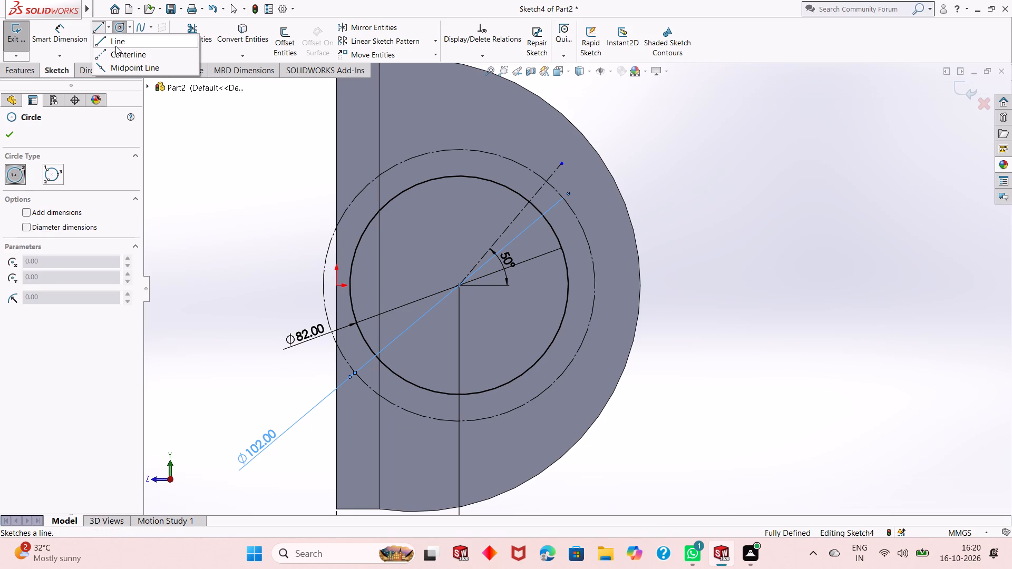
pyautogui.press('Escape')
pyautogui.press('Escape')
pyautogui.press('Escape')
# Draw a circle about 17 mm in diameter centred where the 50° centreline crosses the 102 mm construction circle.
pyautogui.click(116, 26)
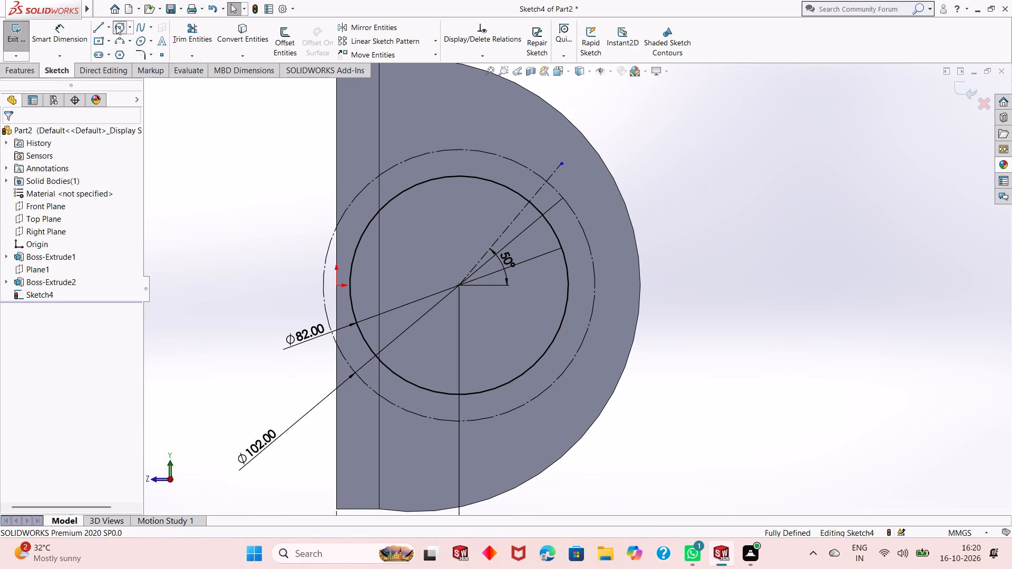
pyautogui.click(547, 180)
pyautogui.click(553, 202)
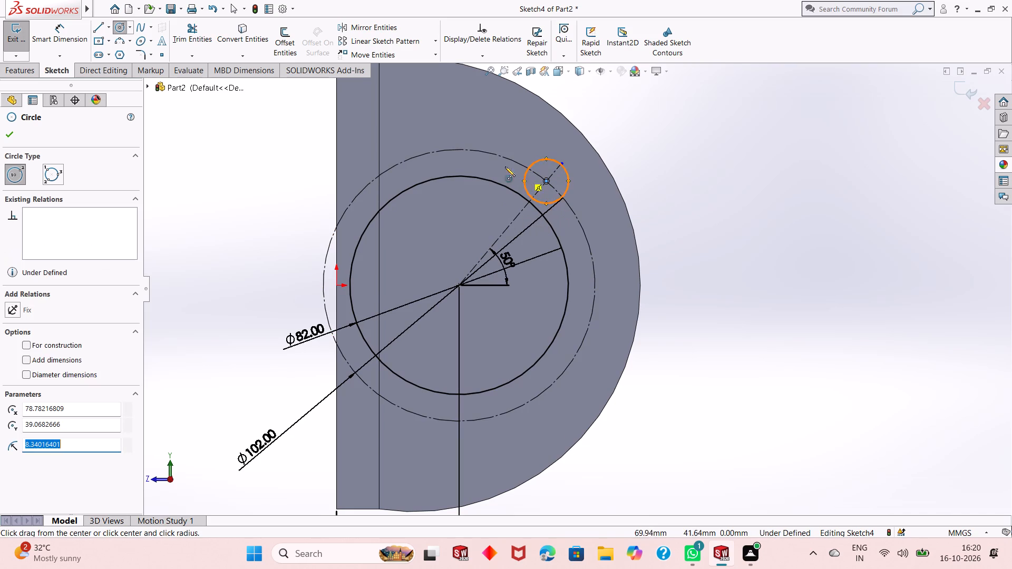
pyautogui.press('Escape')
# Dimension the new circle on the 50° centreline as 10.2 mm in diameter.
pyautogui.click(52, 40)
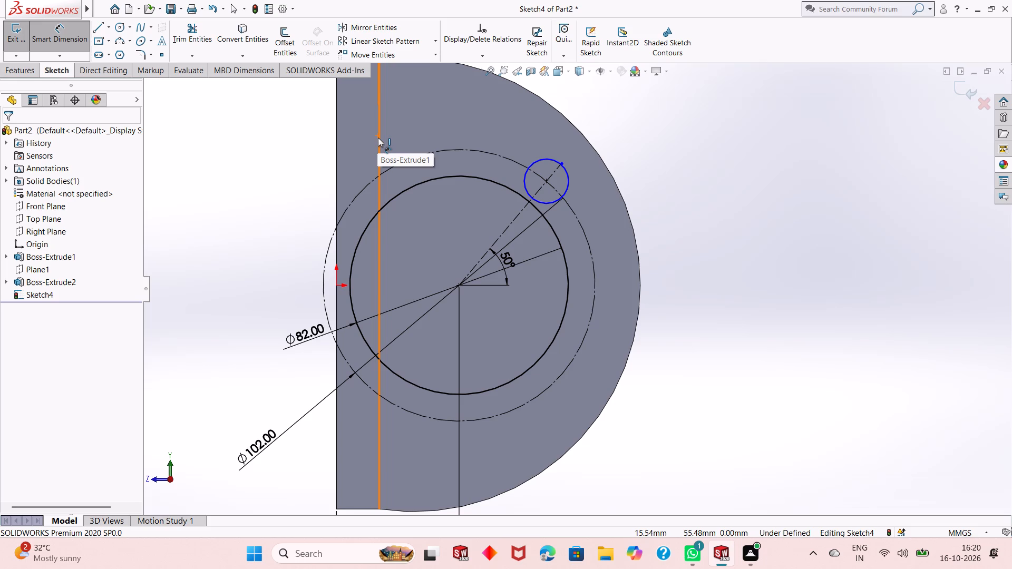
pyautogui.click(534, 161)
pyautogui.click(744, 133)
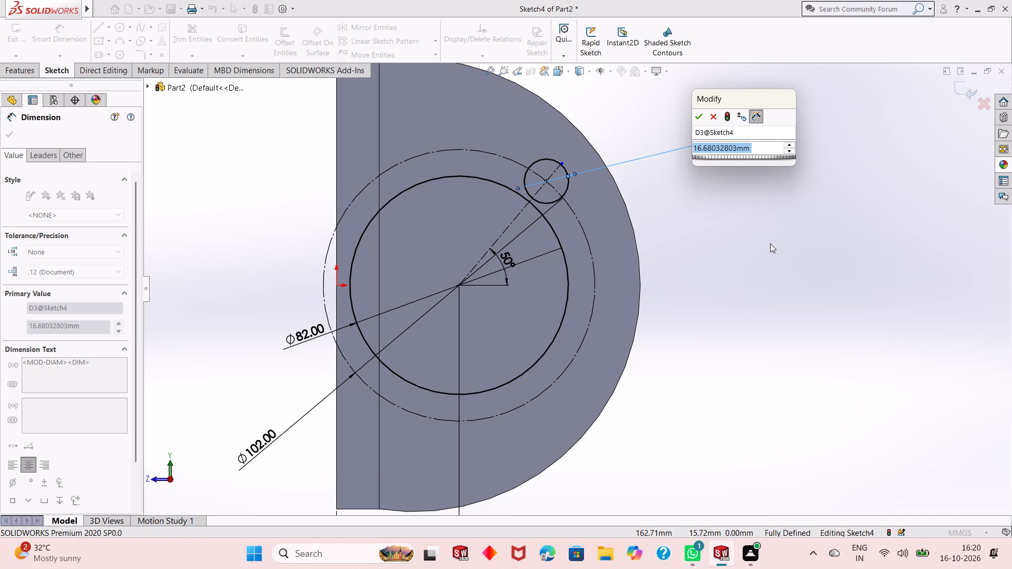
pyautogui.write('10.2')
pyautogui.press('Return')
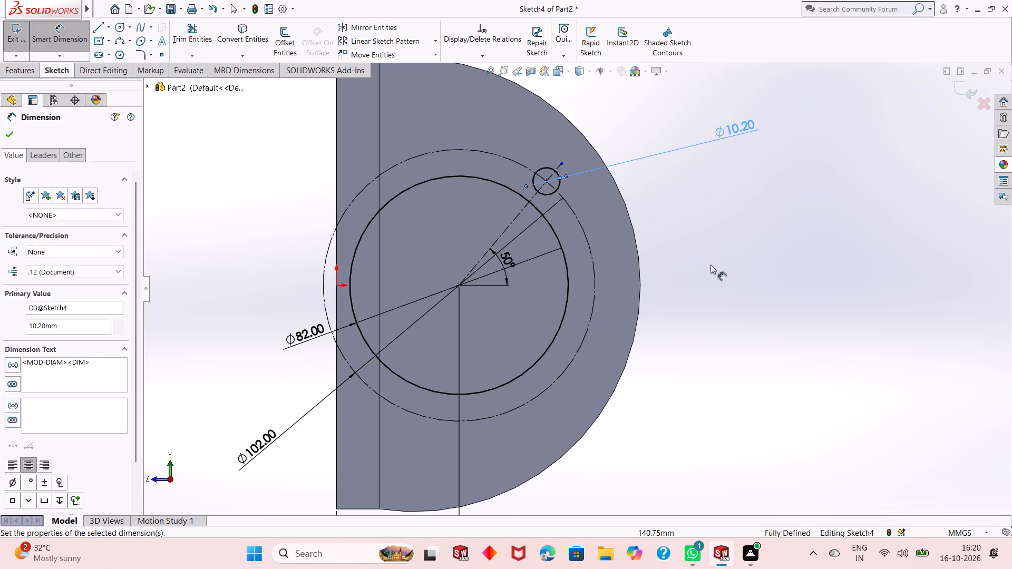
pyautogui.rightClick(699, 190)
pyautogui.click(722, 228)
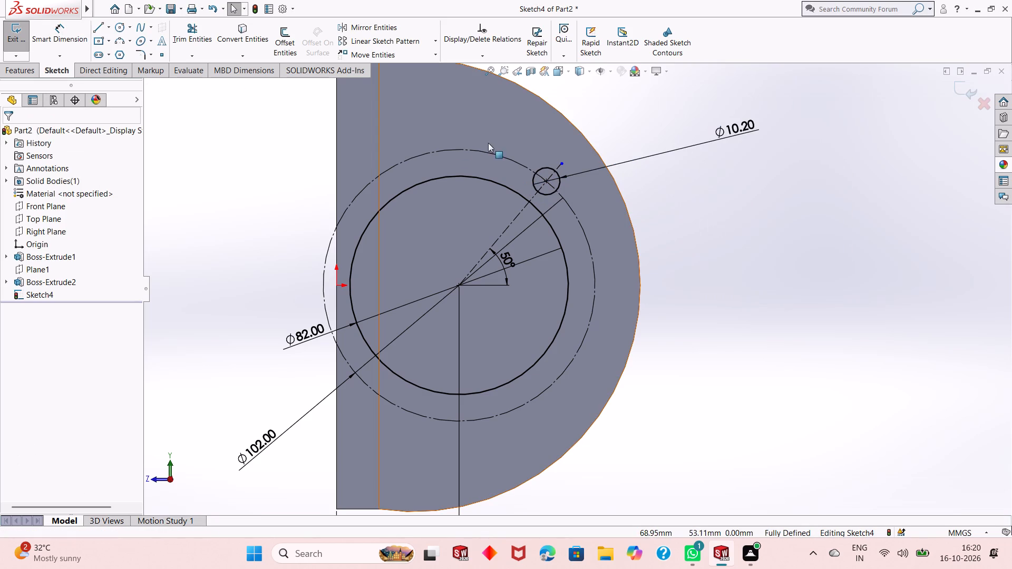
# Circular-pattern the 10.2 mm circle into 4 equally spaced instances over 360° about the centre of the 82 mm circle.
pyautogui.click(540, 192)
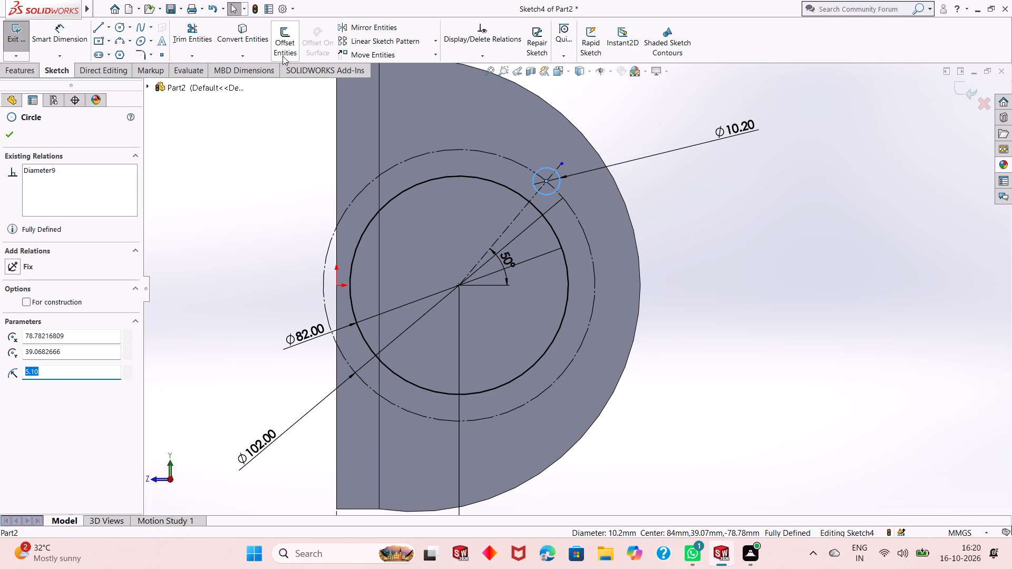
pyautogui.click(435, 42)
pyautogui.click(434, 63)
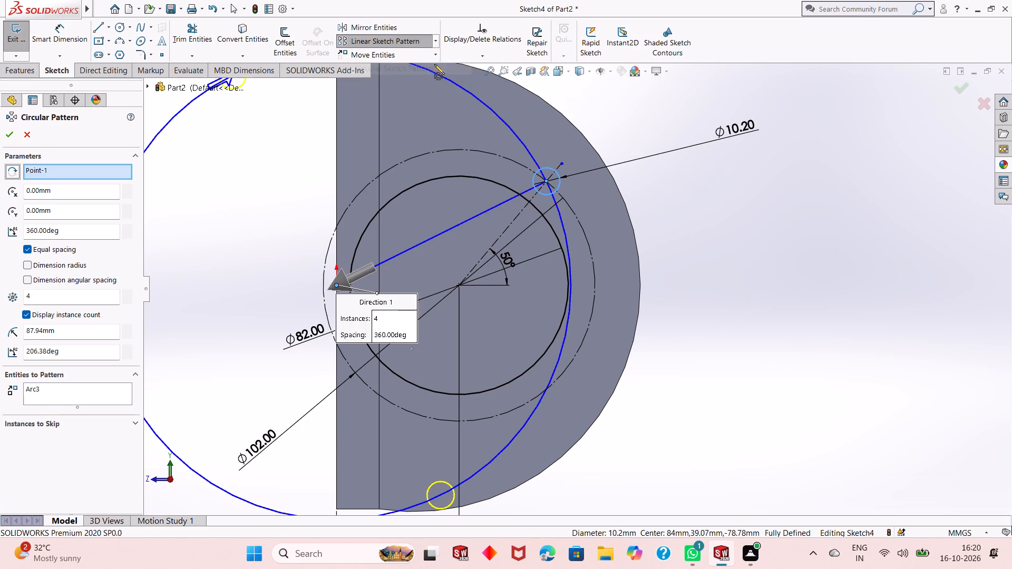
pyautogui.rightClick(112, 179)
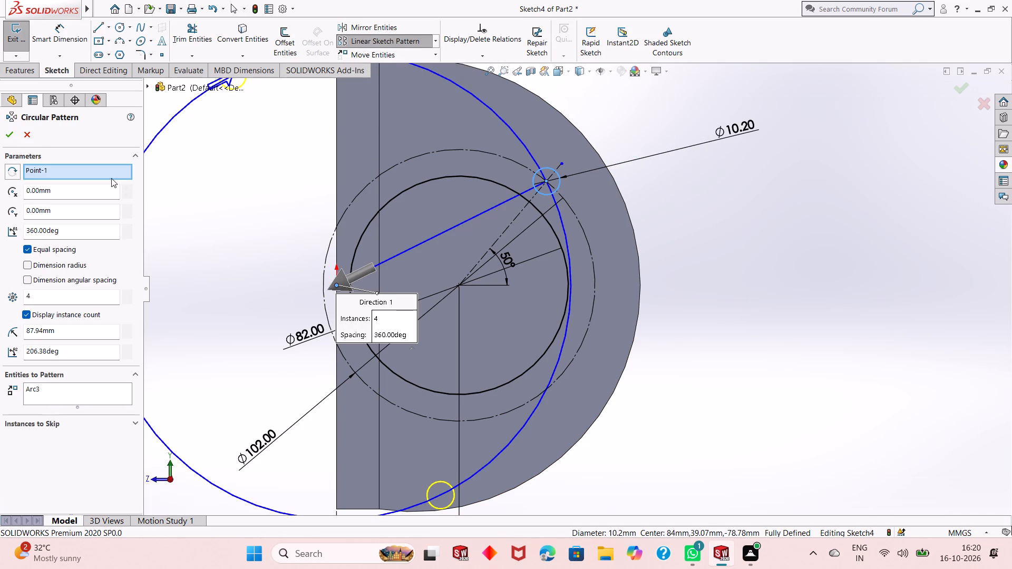
pyautogui.rightClick(111, 173)
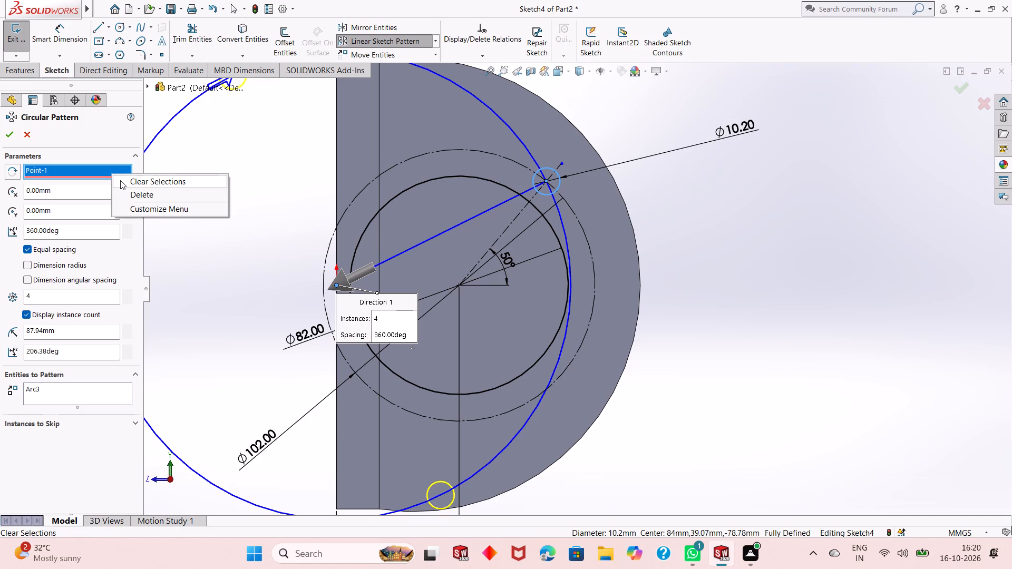
pyautogui.click(147, 199)
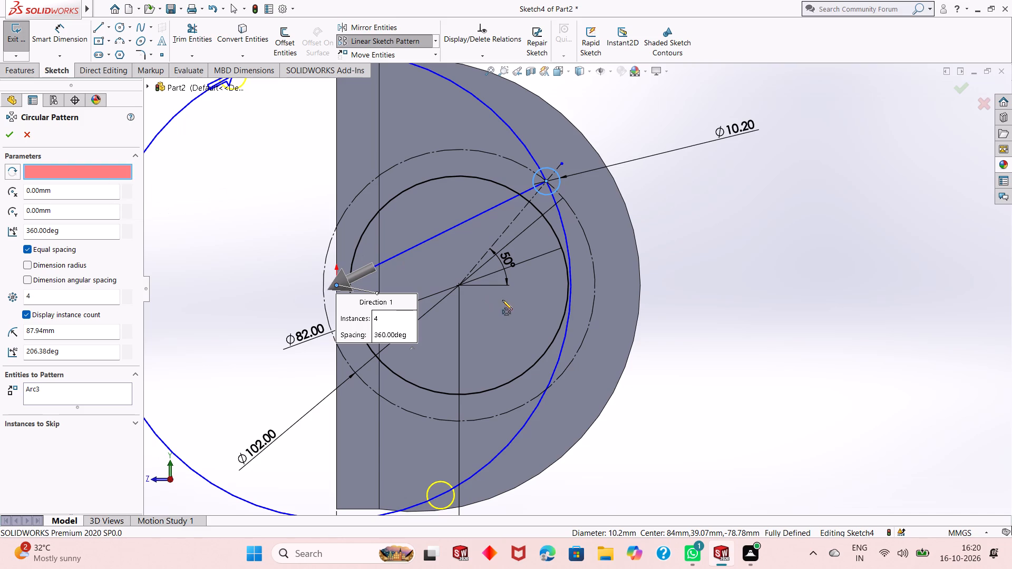
pyautogui.click(461, 286)
pyautogui.click(7, 142)
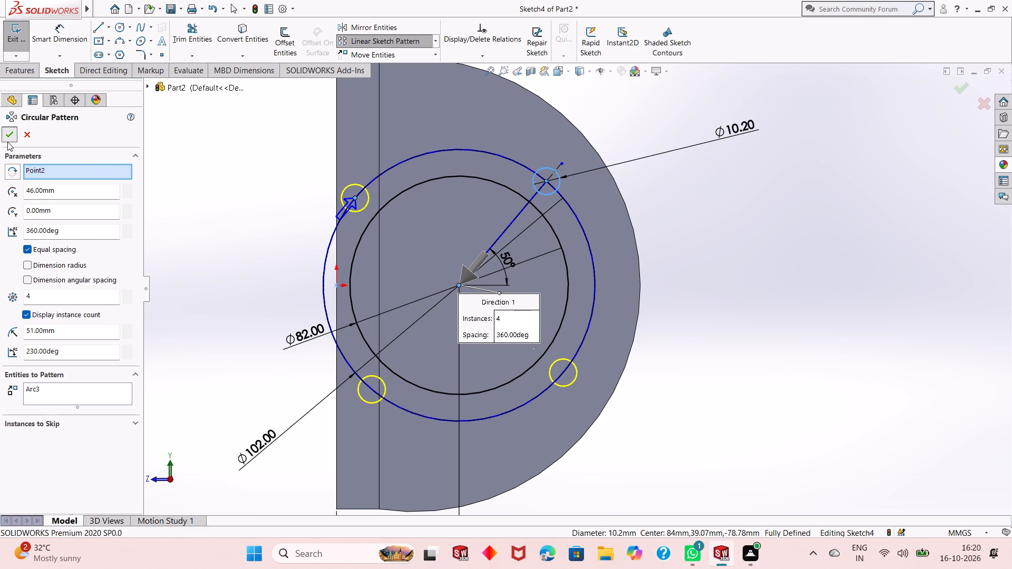
pyautogui.click(653, 228)
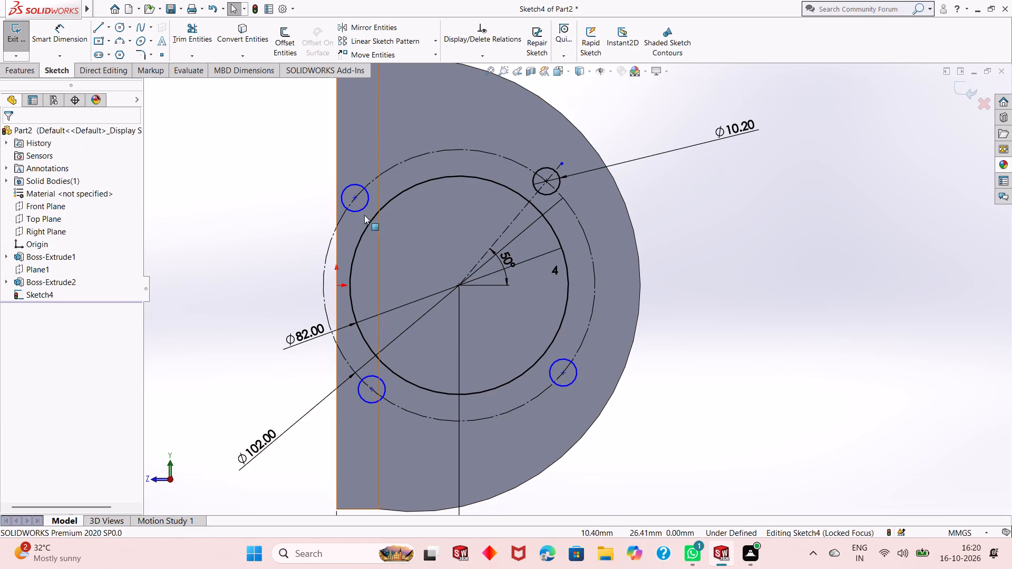
# Make the four patterned small circles on the 102 mm construction circle equal.
pyautogui.scroll(-3, 373, 209)
pyautogui.scroll(3, 397, 225)
pyautogui.scroll(-1, 682, 298)
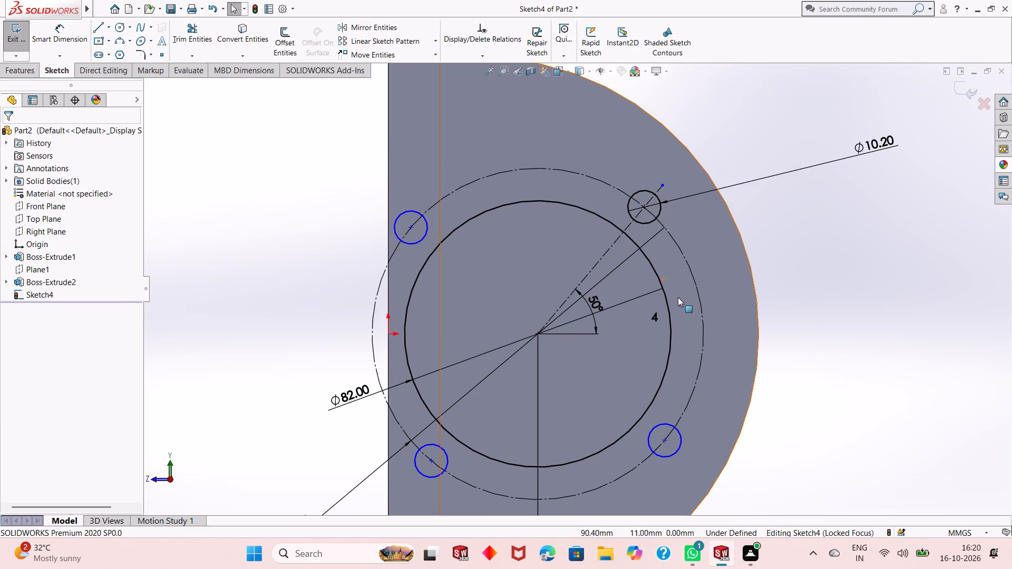
pyautogui.click(417, 242)
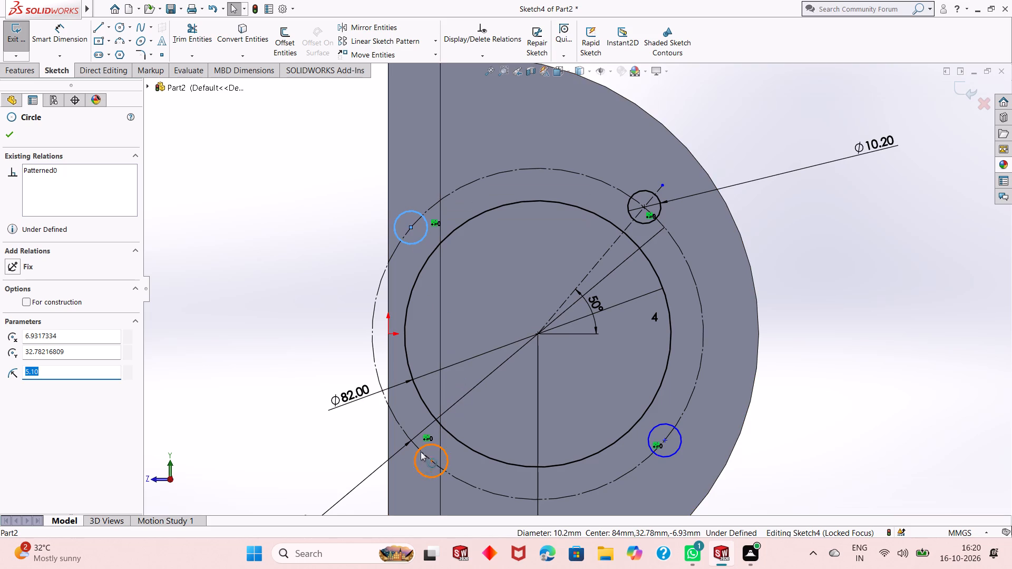
pyautogui.keyDown('ctrl'); pyautogui.click(412, 460); pyautogui.keyUp('ctrl')
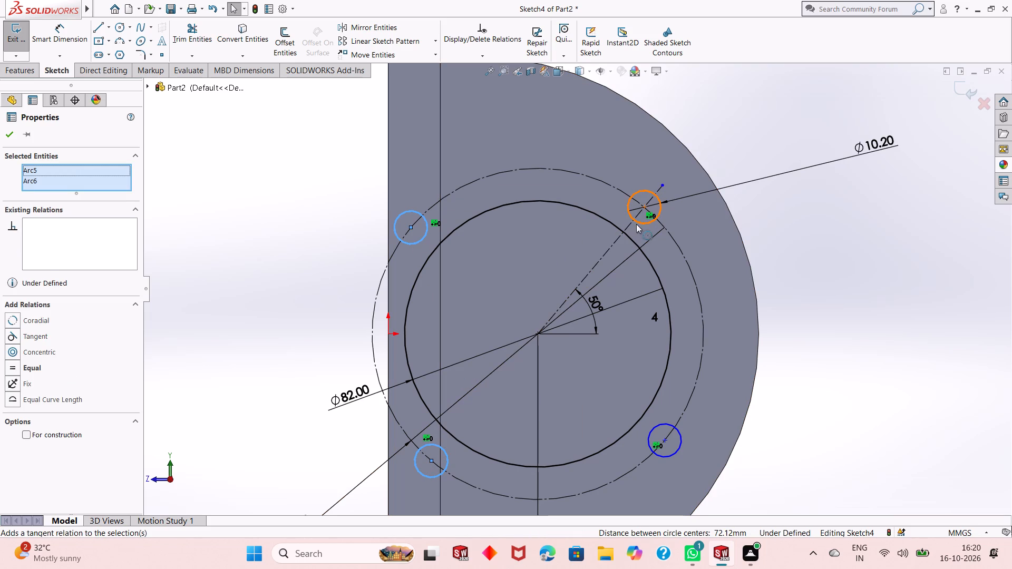
pyautogui.keyDown('ctrl'); pyautogui.click(639, 224); pyautogui.keyUp('ctrl')
pyautogui.keyDown('ctrl'); pyautogui.click(677, 431); pyautogui.keyUp('ctrl')
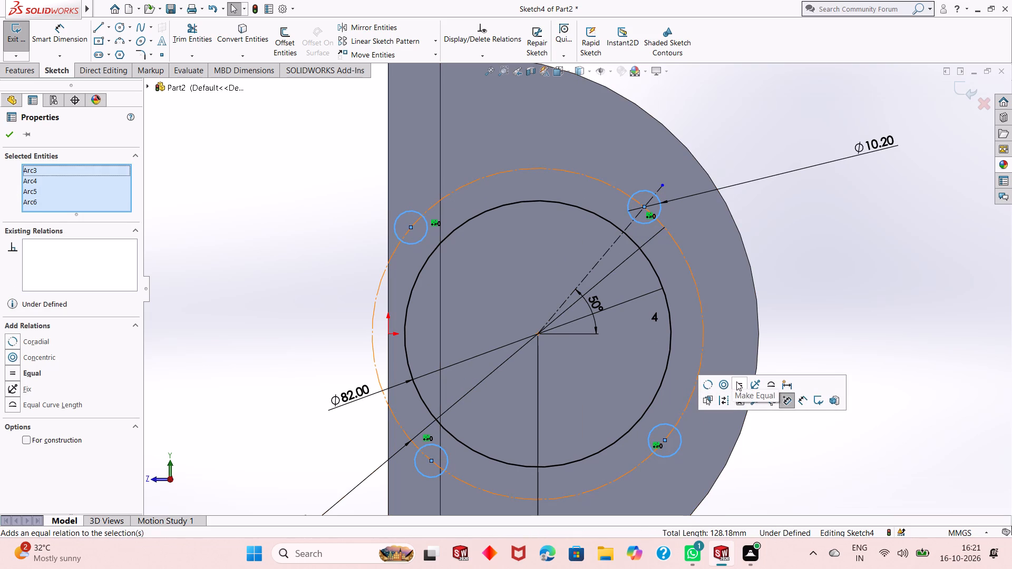
pyautogui.click(736, 381)
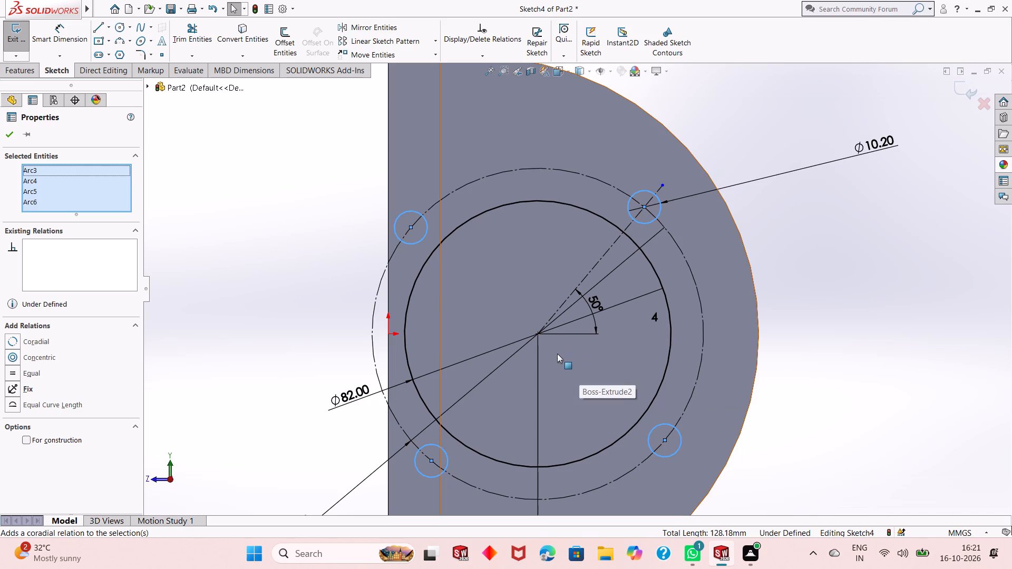
pyautogui.scroll(2, 553, 362)
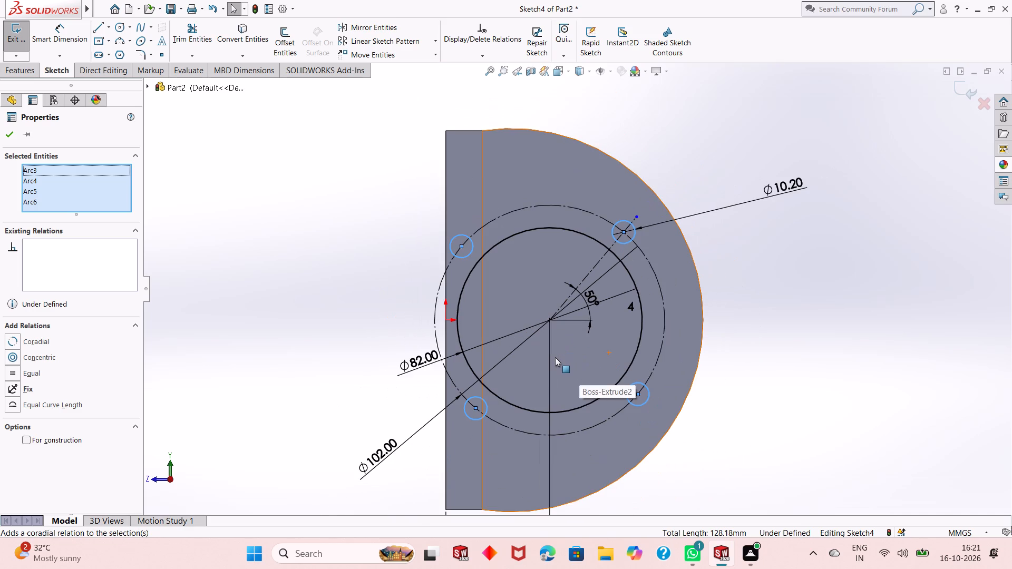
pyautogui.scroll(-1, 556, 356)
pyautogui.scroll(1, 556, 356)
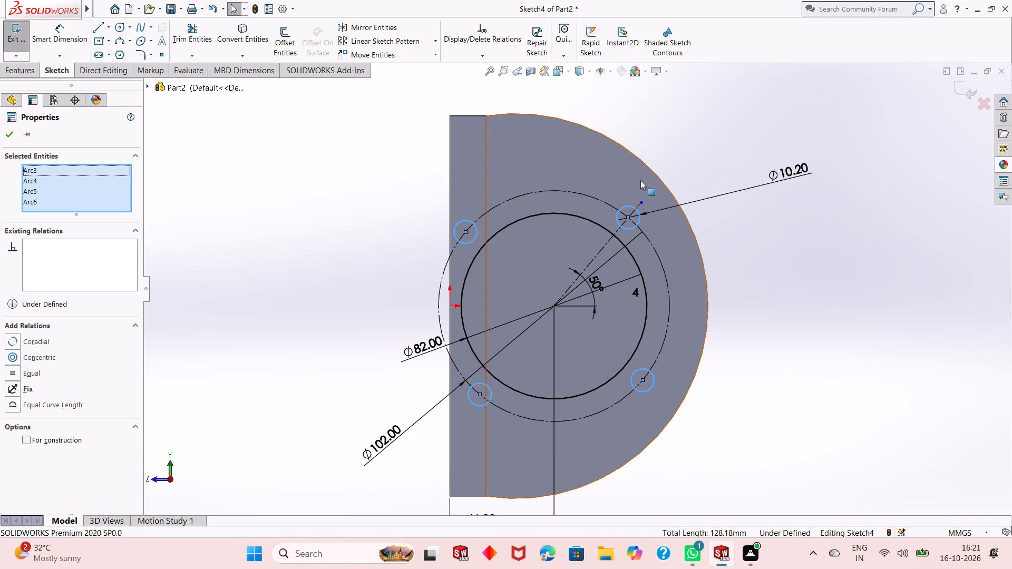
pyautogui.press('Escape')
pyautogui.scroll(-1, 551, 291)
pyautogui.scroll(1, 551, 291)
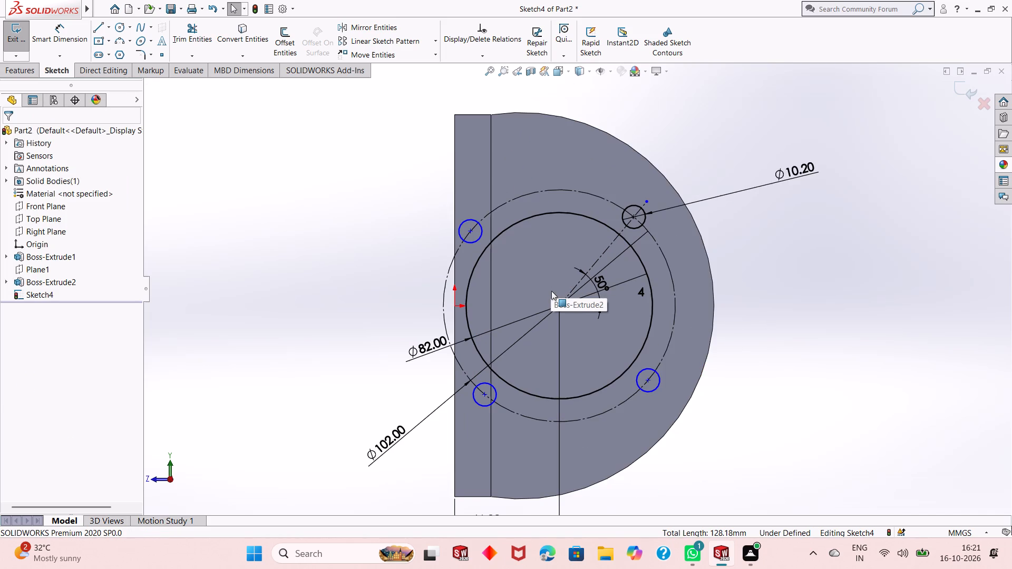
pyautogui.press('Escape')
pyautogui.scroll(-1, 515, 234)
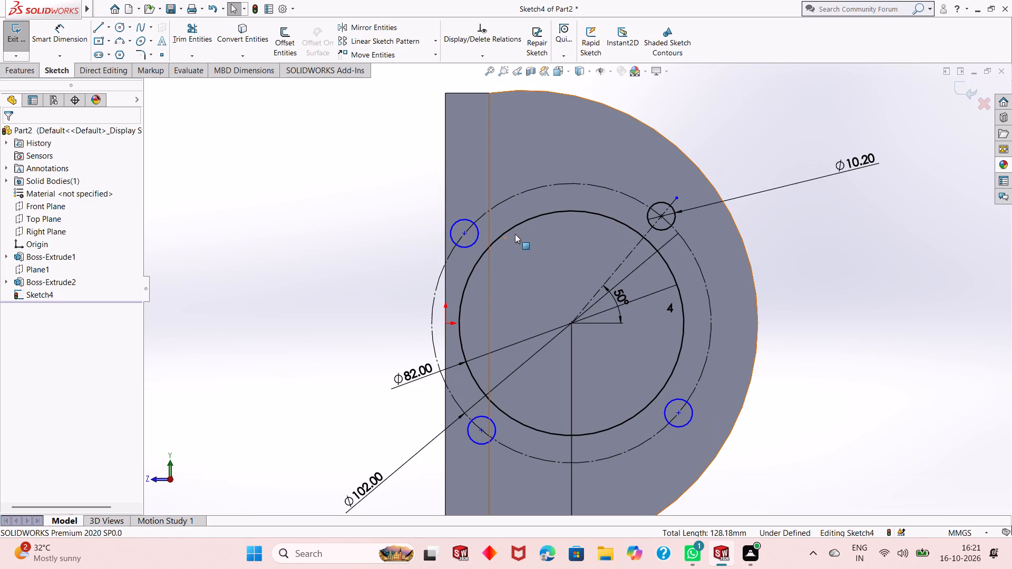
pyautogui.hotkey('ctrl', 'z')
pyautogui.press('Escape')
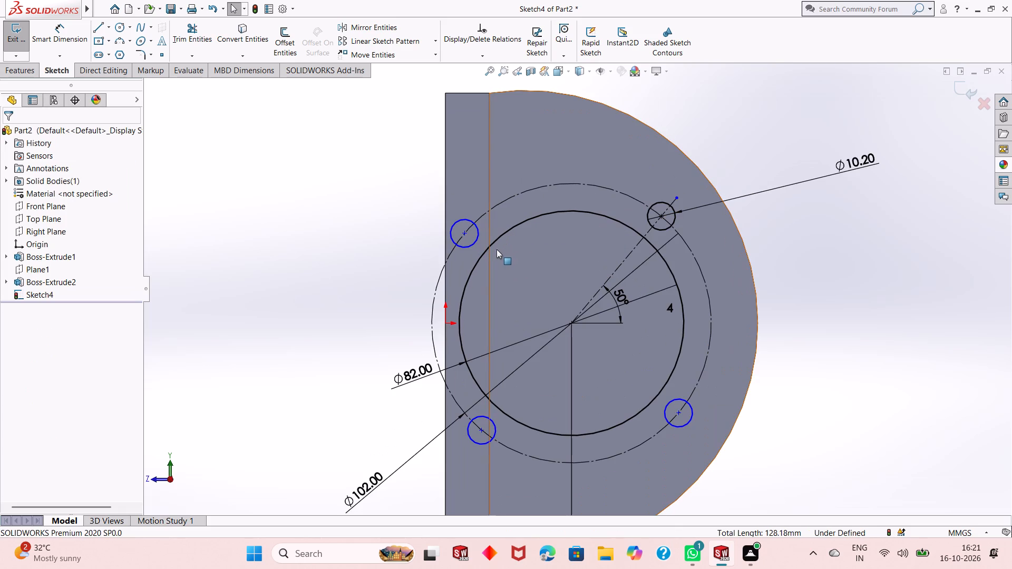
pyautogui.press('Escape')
# Make the centre of the upper-left patterned 10.2 mm circle coincident with the 102 mm construction circle.
pyautogui.scroll(-3, 469, 232)
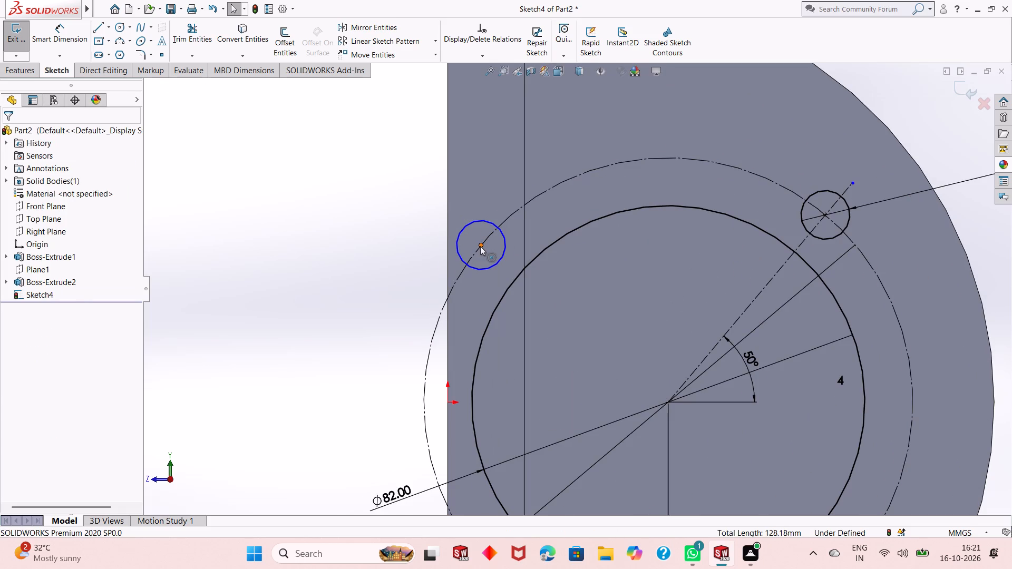
pyautogui.click(480, 246)
pyautogui.keyDown('ctrl'); pyautogui.click(501, 221); pyautogui.keyUp('ctrl')
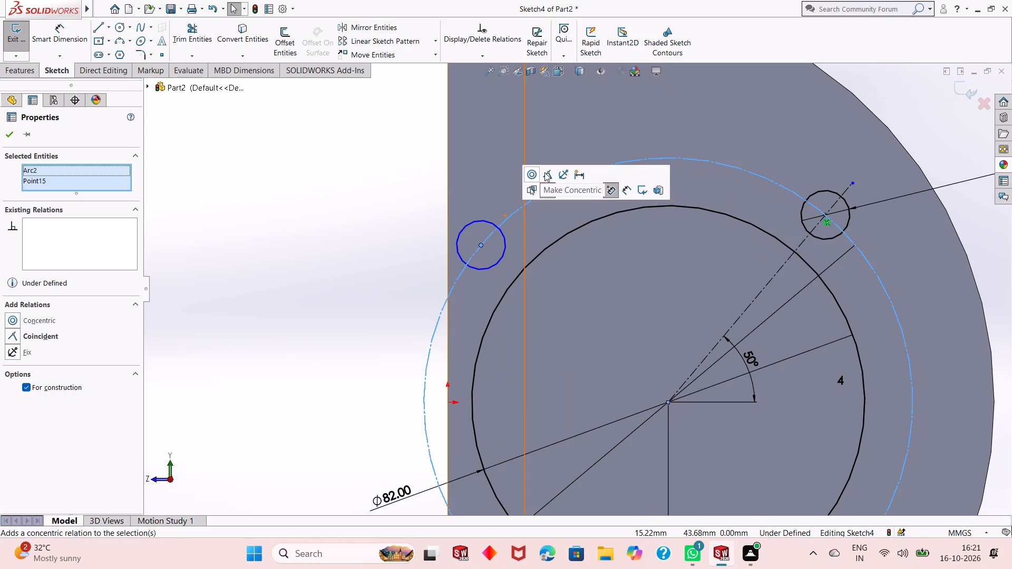
pyautogui.click(545, 172)
pyautogui.scroll(4, 502, 263)
pyautogui.scroll(-6, 593, 435)
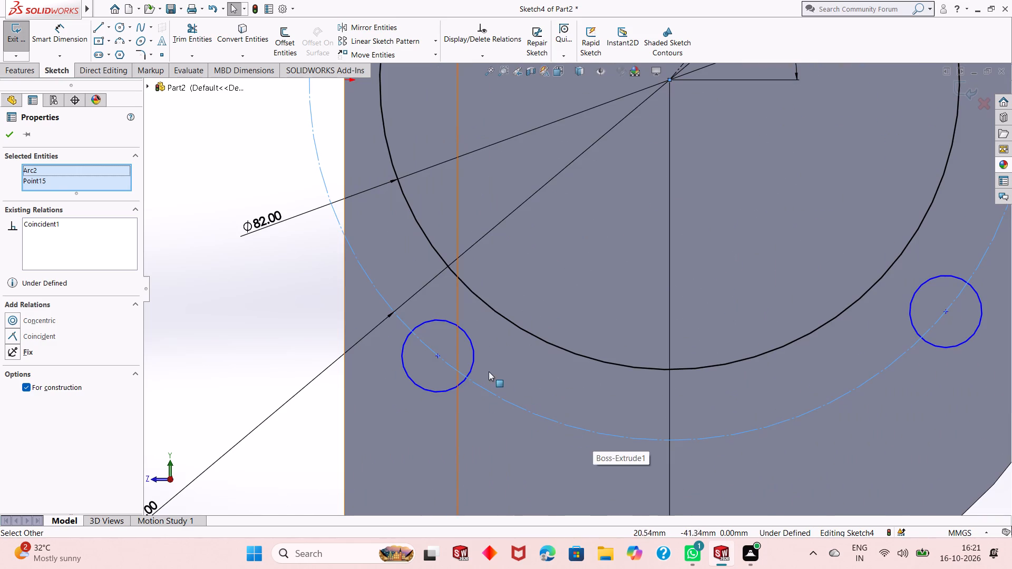
pyautogui.press('Escape')
pyautogui.press('Escape')
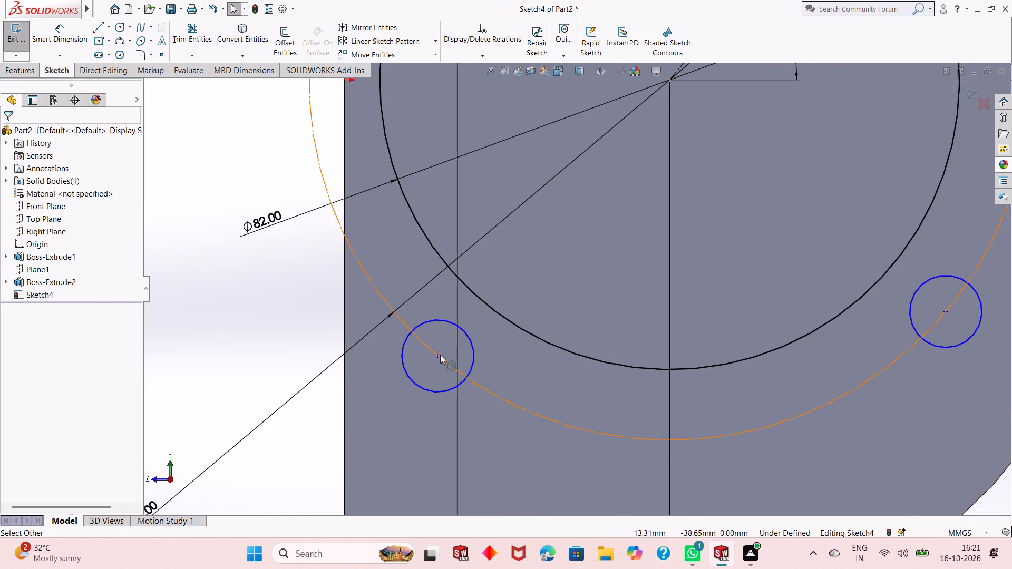
# Make the centre of the lower-left patterned 10.2 mm circle coincident with the 102 mm construction circle.
pyautogui.click(440, 355)
pyautogui.keyDown('ctrl'); pyautogui.click(434, 350); pyautogui.keyUp('ctrl')
pyautogui.click(485, 299)
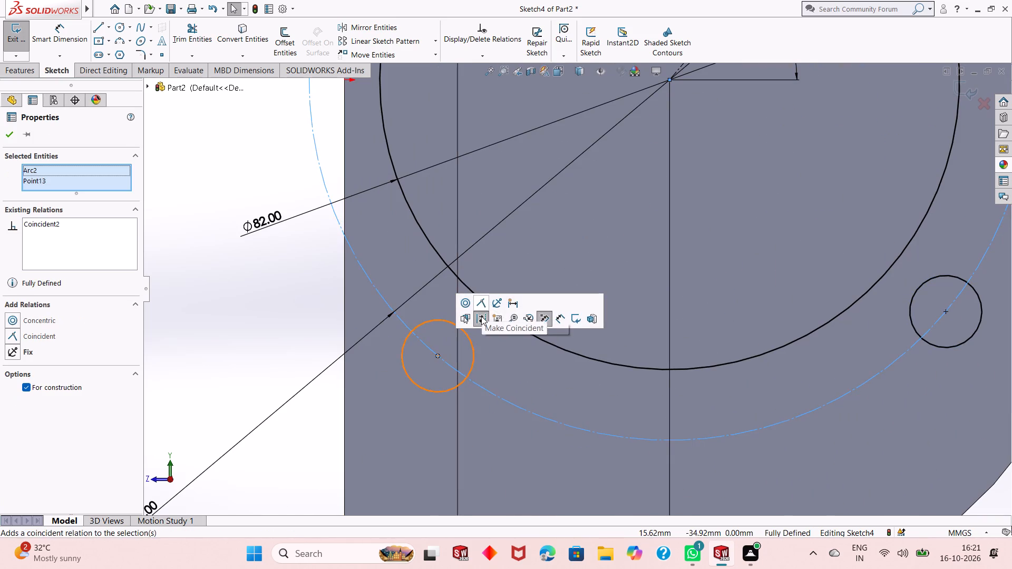
pyautogui.press('Escape')
pyautogui.scroll(5, 500, 358)
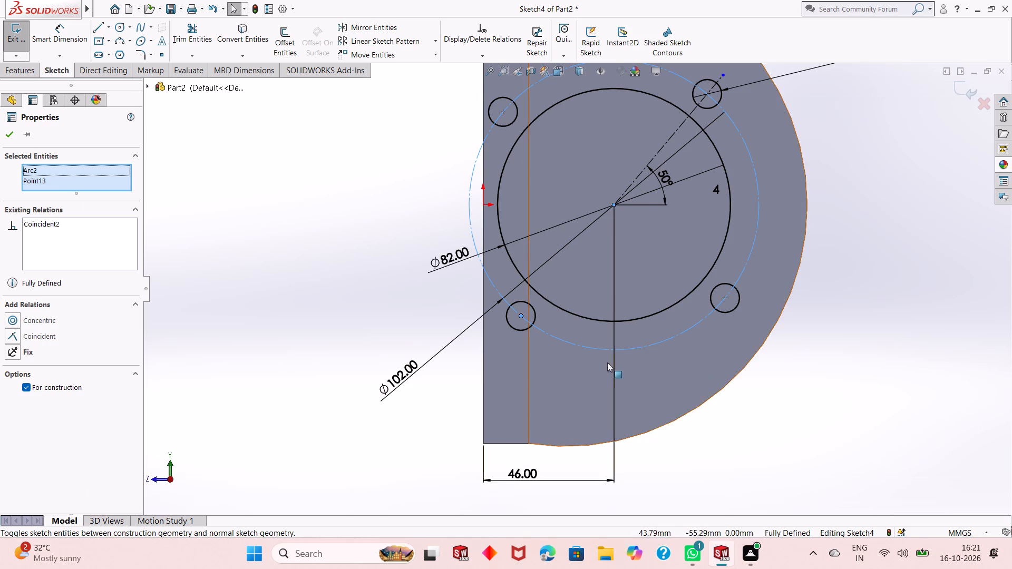
pyautogui.scroll(1, 607, 363)
pyautogui.scroll(-1, 645, 108)
pyautogui.scroll(1, 616, 283)
pyautogui.press('Escape')
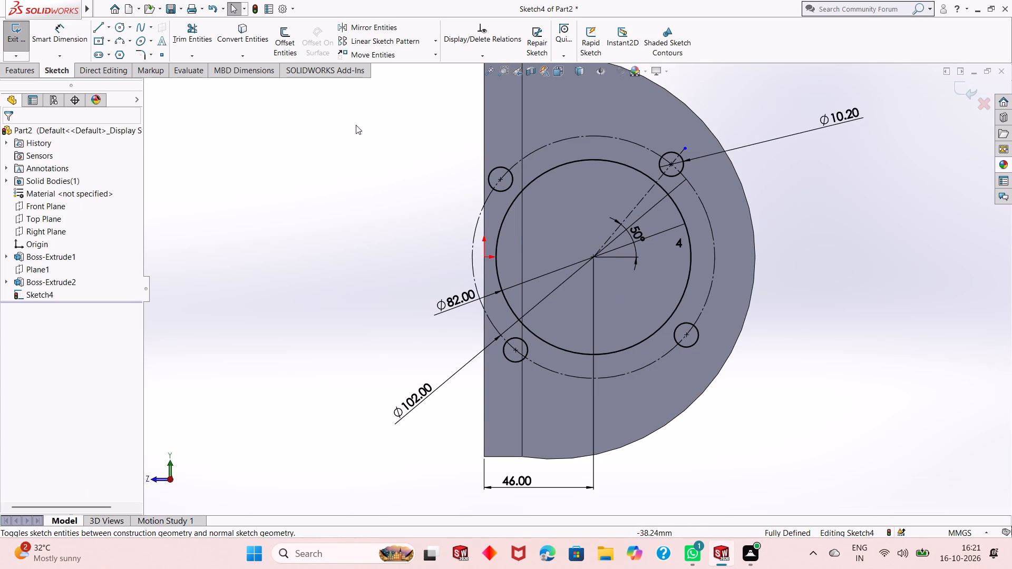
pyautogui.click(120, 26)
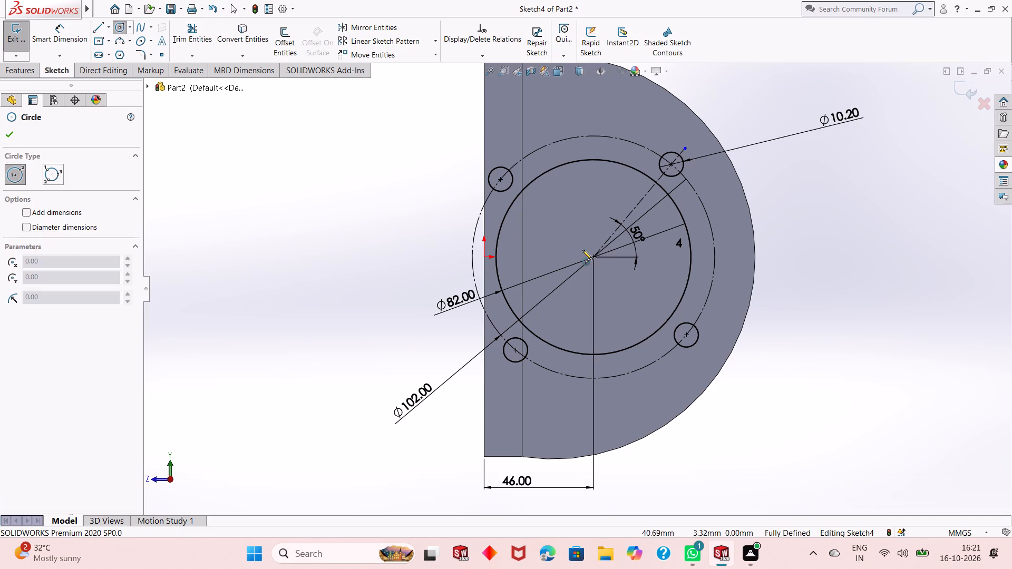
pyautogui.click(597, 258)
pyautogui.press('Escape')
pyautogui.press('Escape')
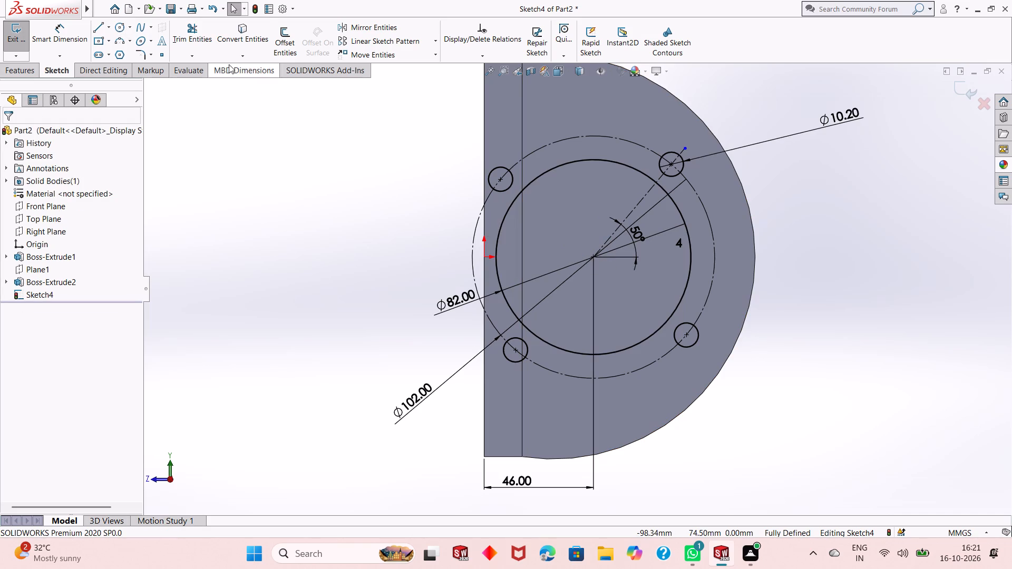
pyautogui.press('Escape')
# Draw a circle about 66 mm in diameter centred on the centre of the 82 mm circle.
pyautogui.click(116, 25)
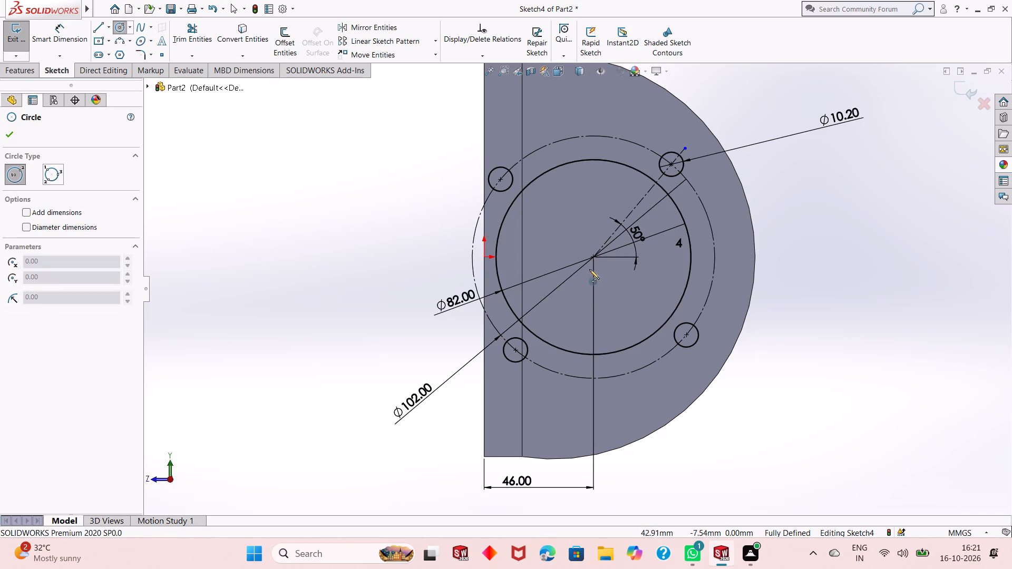
pyautogui.click(595, 257)
pyautogui.click(597, 176)
pyautogui.press('Escape')
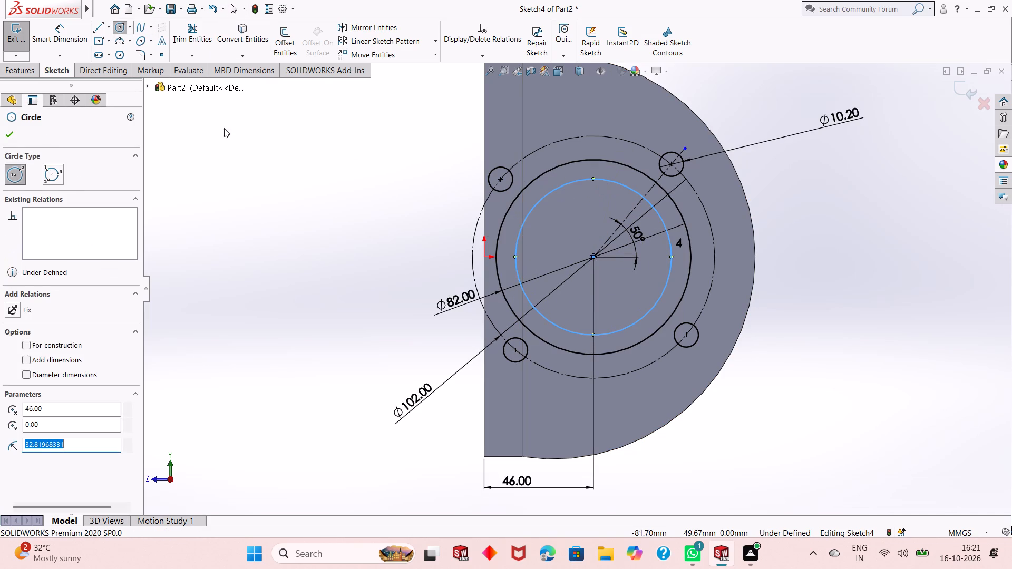
# Dimension the new concentric circle inside the 82 mm circle as 47+47, giving a 94 mm diameter.
pyautogui.click(61, 22)
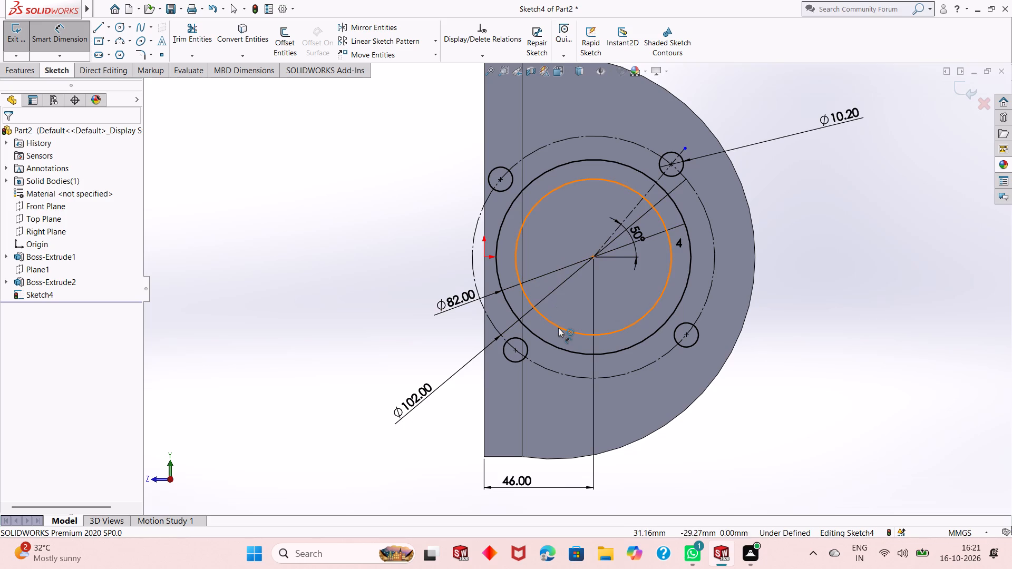
pyautogui.click(558, 328)
pyautogui.click(397, 358)
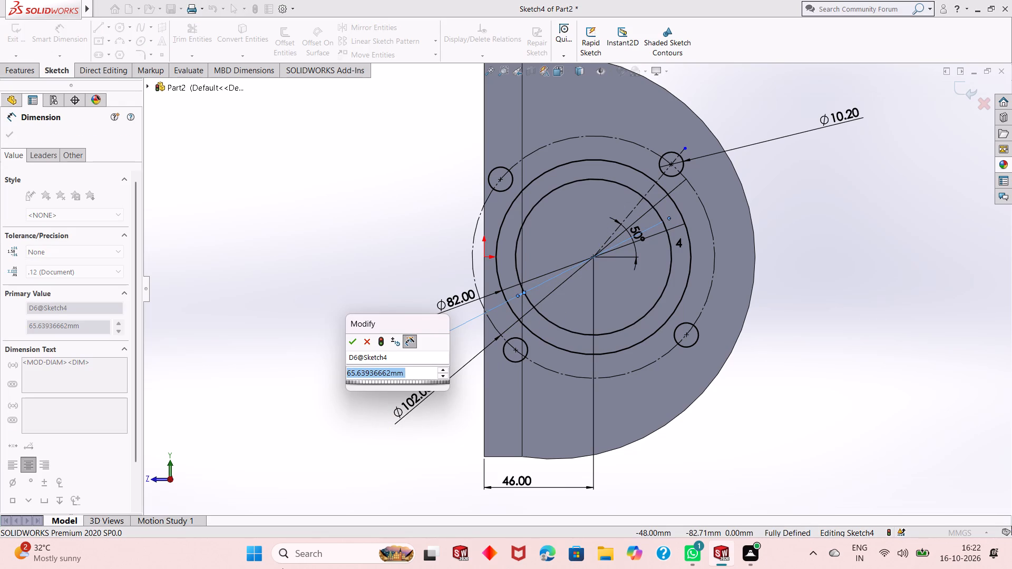
pyautogui.write('47+477')
pyautogui.press('BackSpace')
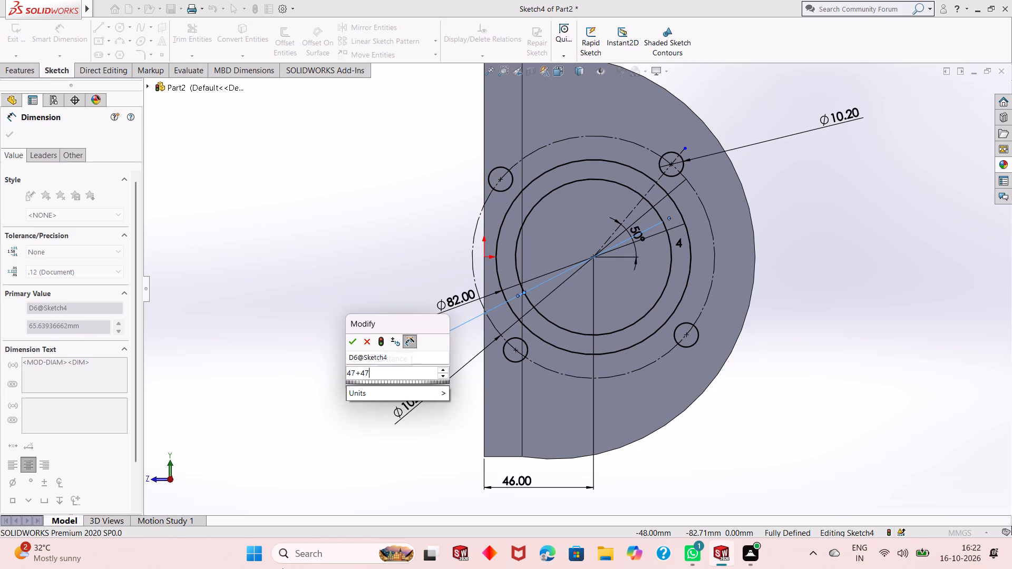
pyautogui.press('Return')
pyautogui.press('Escape')
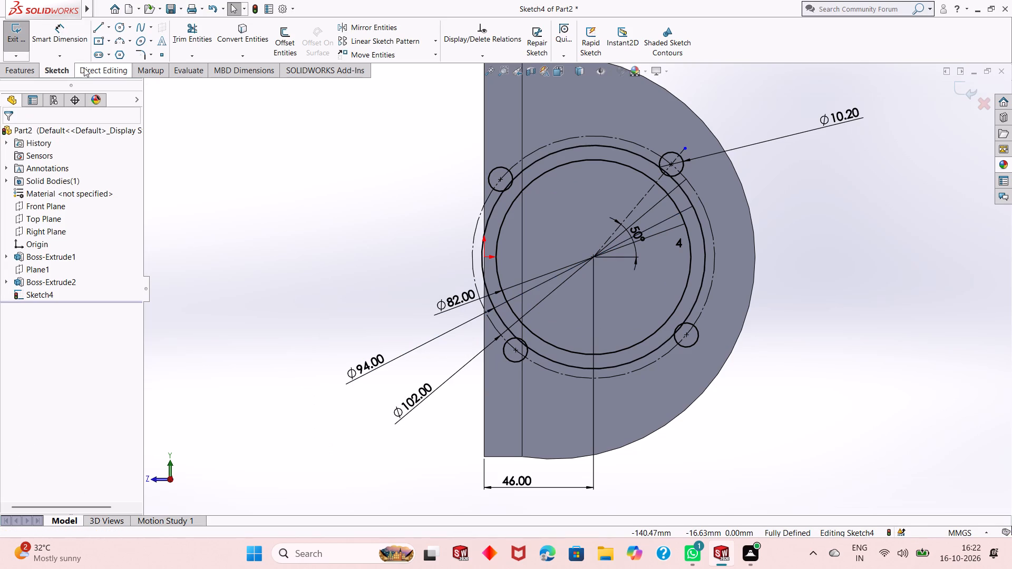
# Draw a 4 mm radius circle centred on the 94 mm circle's 0° quadrant point, level with its centre.
pyautogui.click(98, 29)
pyautogui.press('Escape')
pyautogui.click(116, 29)
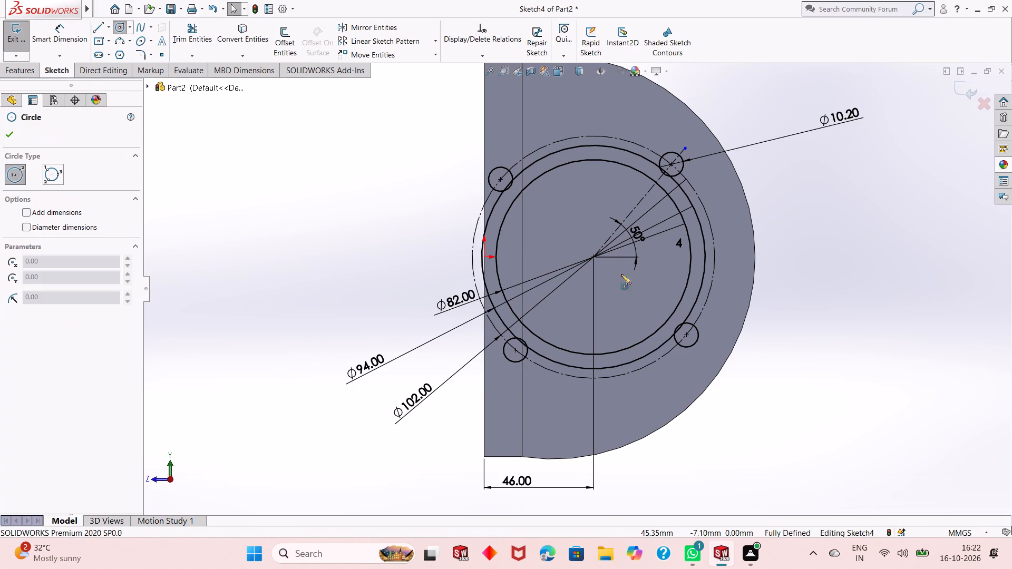
pyautogui.click(707, 257)
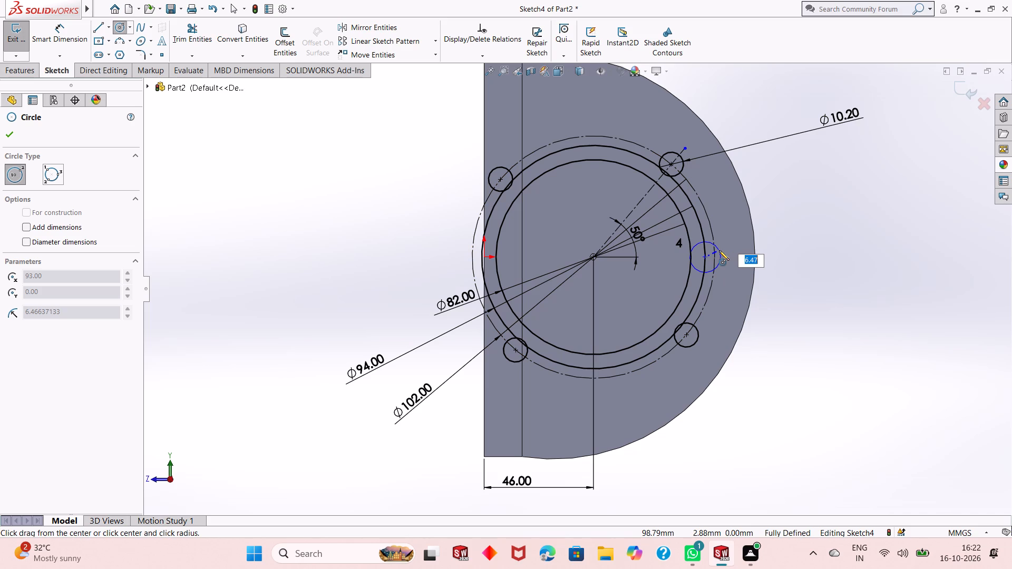
pyautogui.press('4')
pyautogui.press('Return')
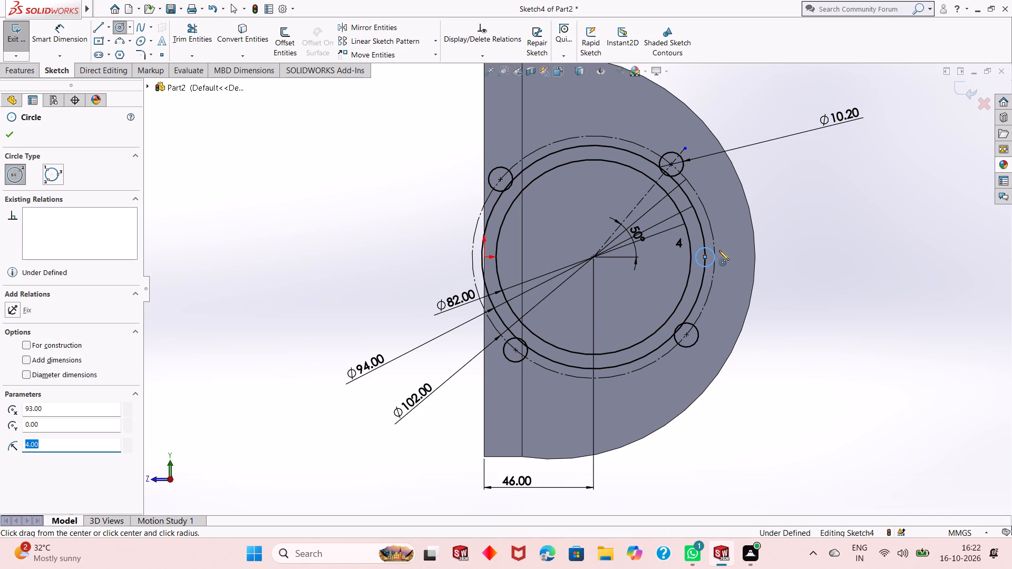
pyautogui.press('Escape')
pyautogui.press('Escape')
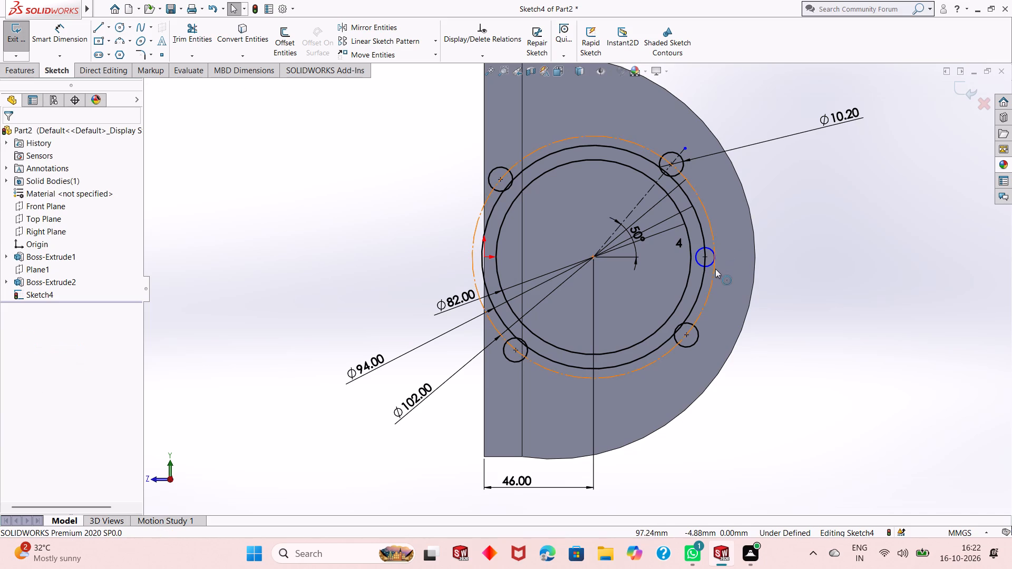
# Dimension the small circle at the 94 mm circle's 0° quadrant point as 8 mm in diameter.
pyautogui.click(38, 40)
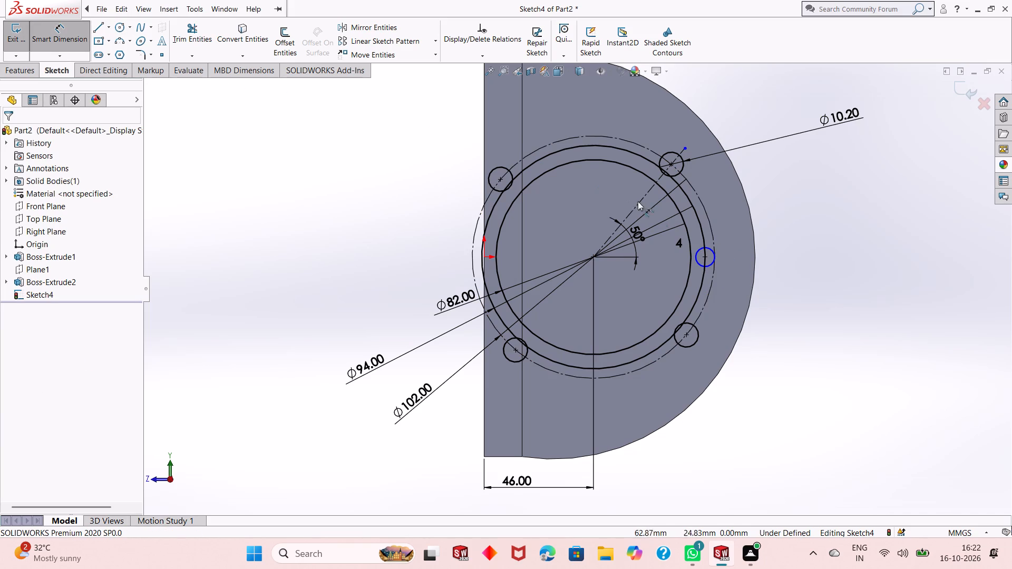
pyautogui.click(712, 264)
pyautogui.click(782, 266)
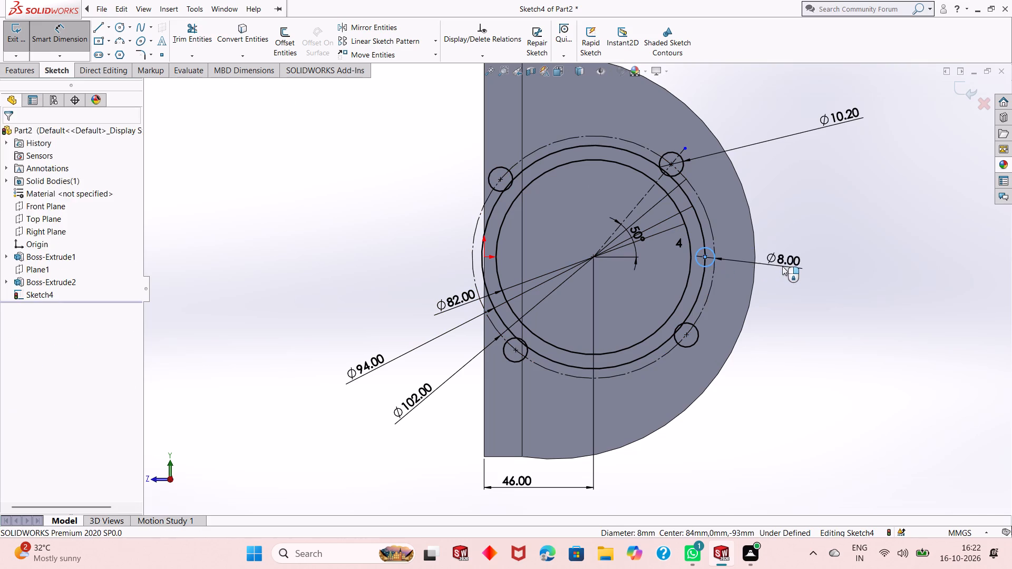
pyautogui.press('Return')
pyautogui.press('Escape')
pyautogui.press('Escape')
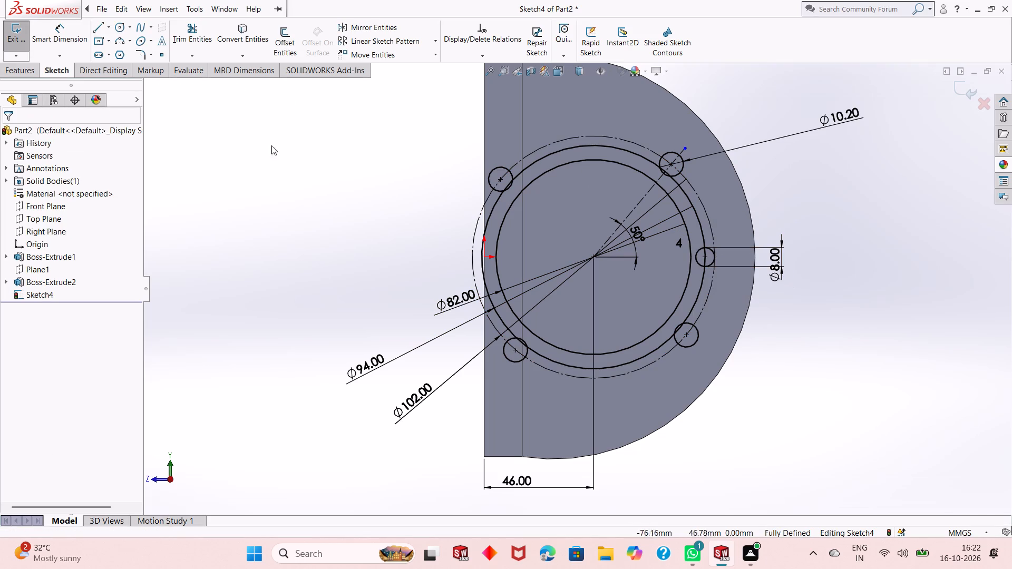
pyautogui.press('Escape')
# Draw a circle about 22 mm in diameter concentric with the 10.2 mm circle on the 50° centreline.
pyautogui.click(119, 30)
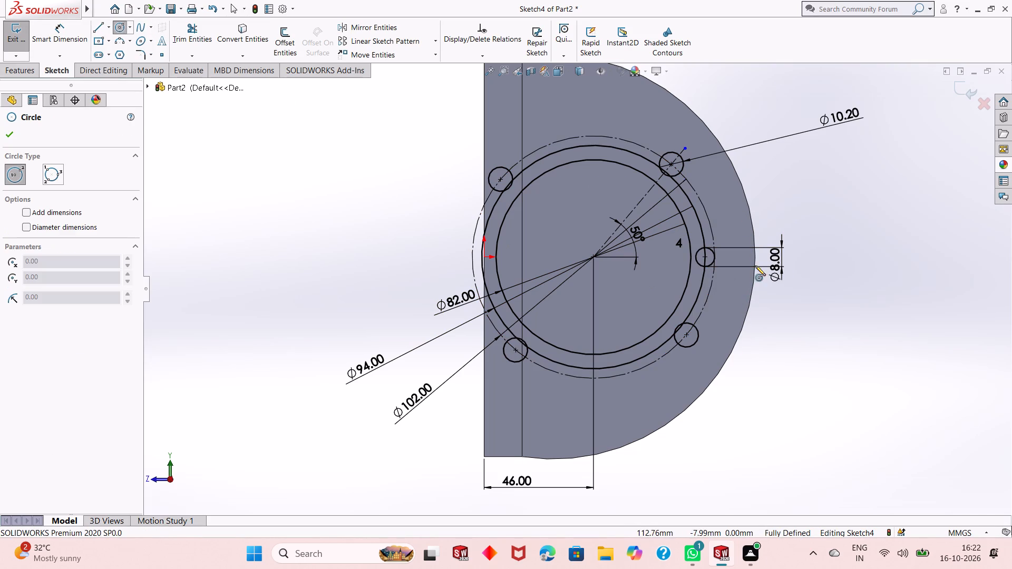
pyautogui.click(672, 165)
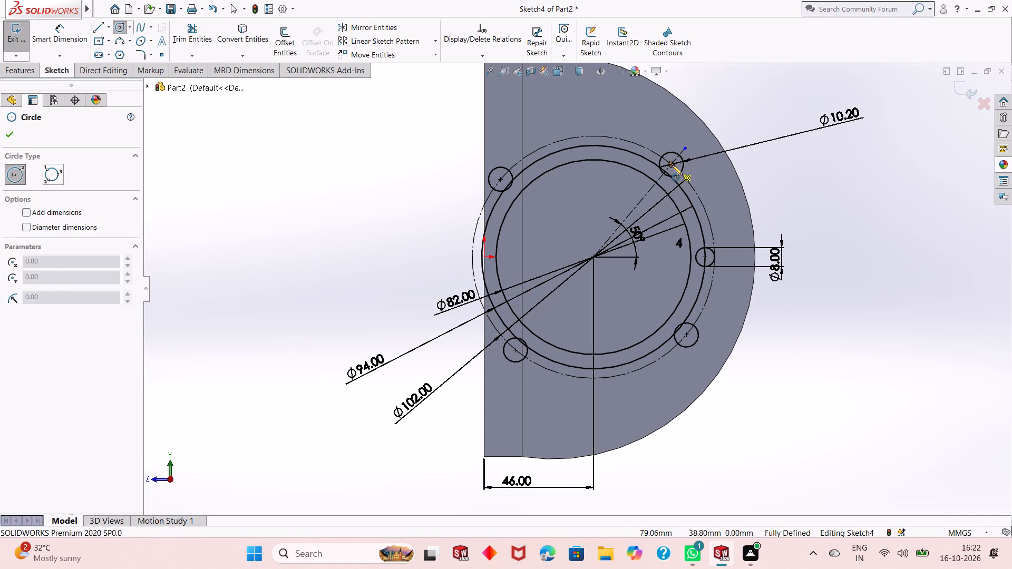
pyautogui.click(688, 143)
pyautogui.press('Escape')
pyautogui.press('Escape')
# Dimension the new circle around the 10.2 mm circle on the 50° centreline as 24 mm in diameter.
pyautogui.click(51, 42)
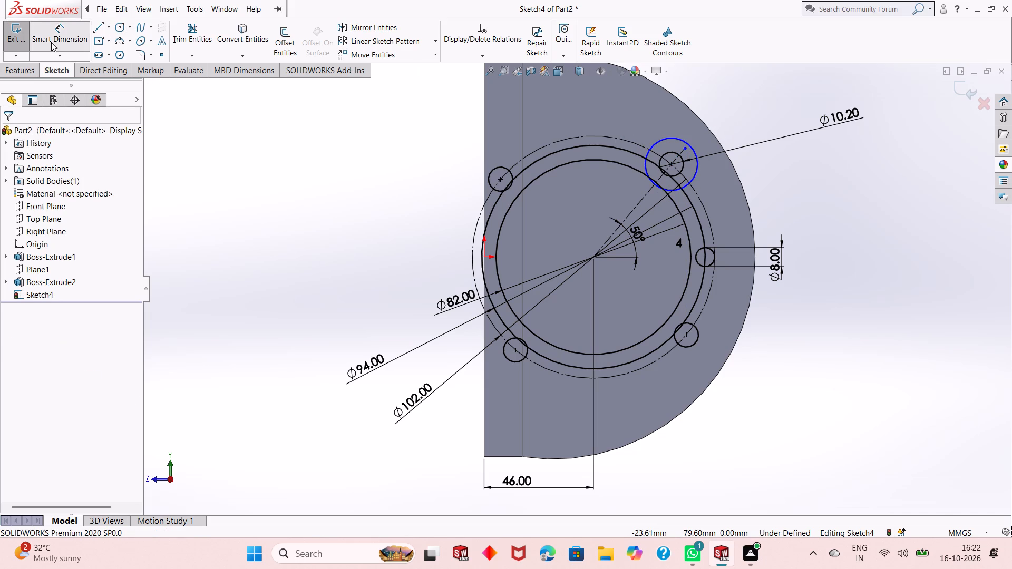
pyautogui.click(663, 142)
pyautogui.click(725, 101)
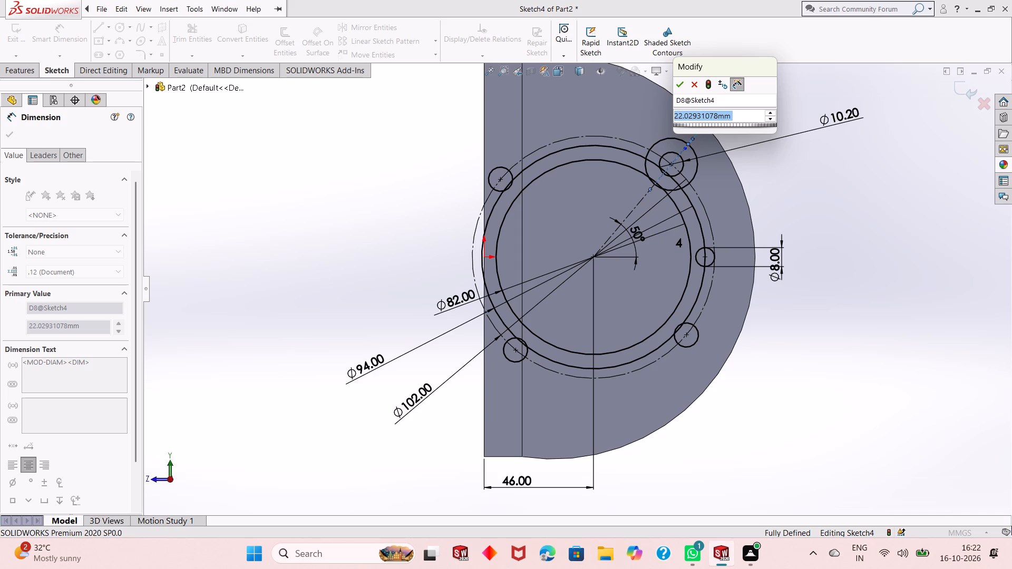
pyautogui.write('24')
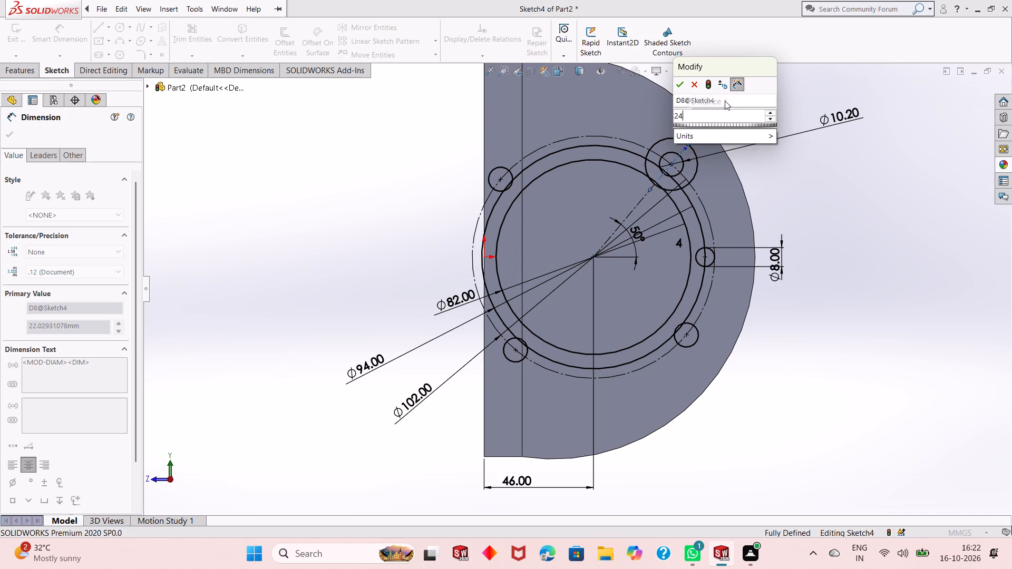
pyautogui.press('Return')
pyautogui.press('Escape')
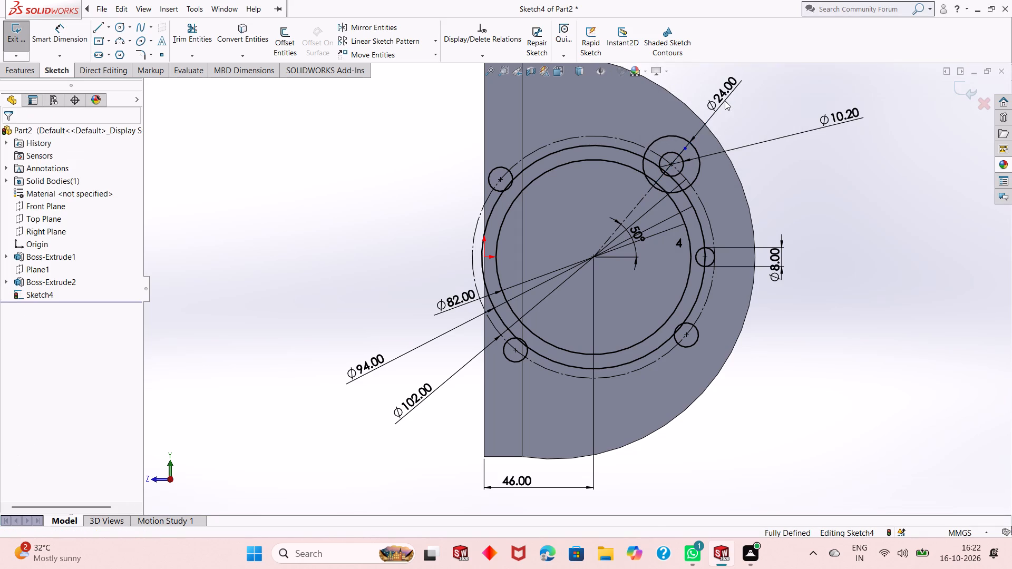
pyautogui.press('Escape')
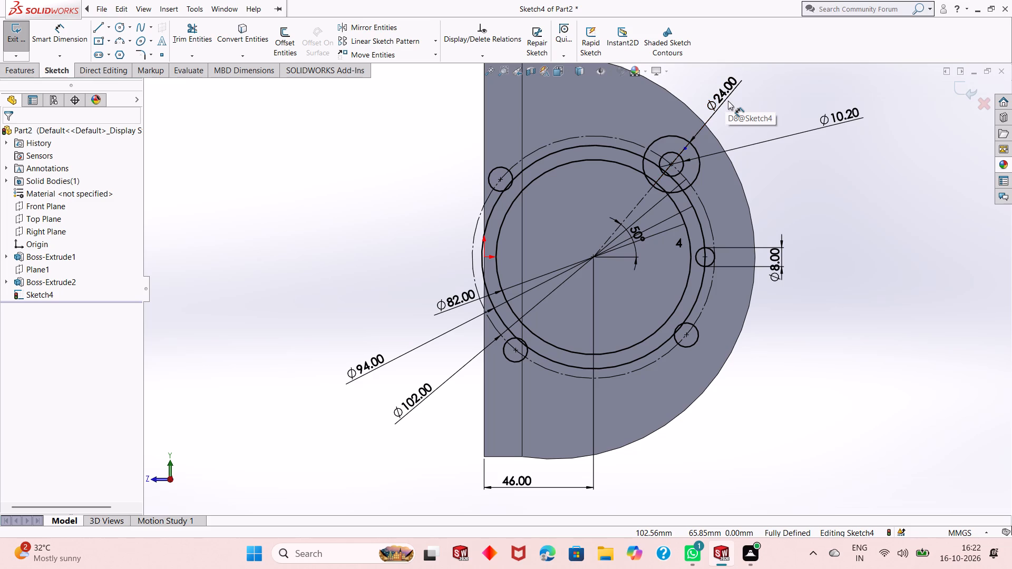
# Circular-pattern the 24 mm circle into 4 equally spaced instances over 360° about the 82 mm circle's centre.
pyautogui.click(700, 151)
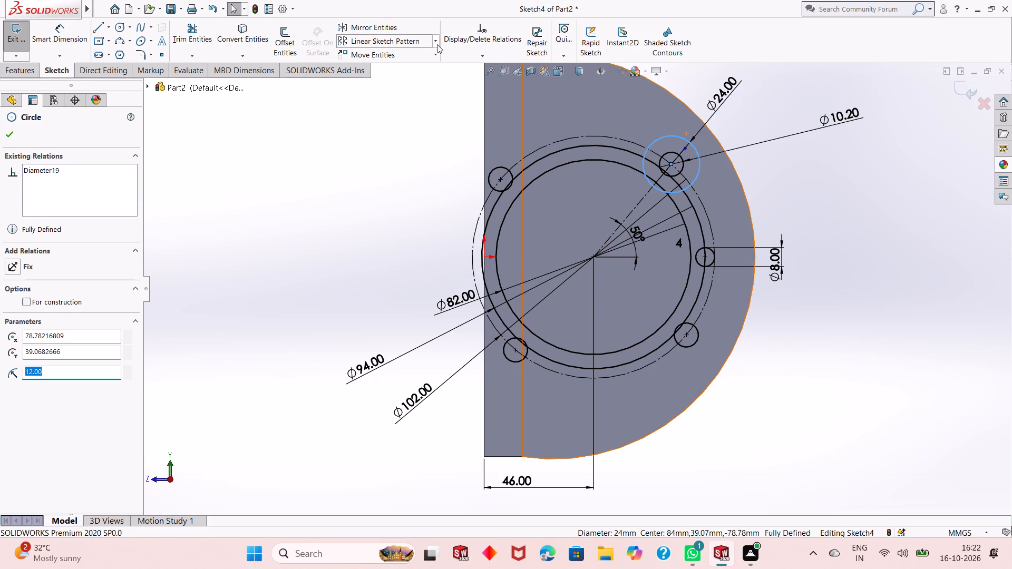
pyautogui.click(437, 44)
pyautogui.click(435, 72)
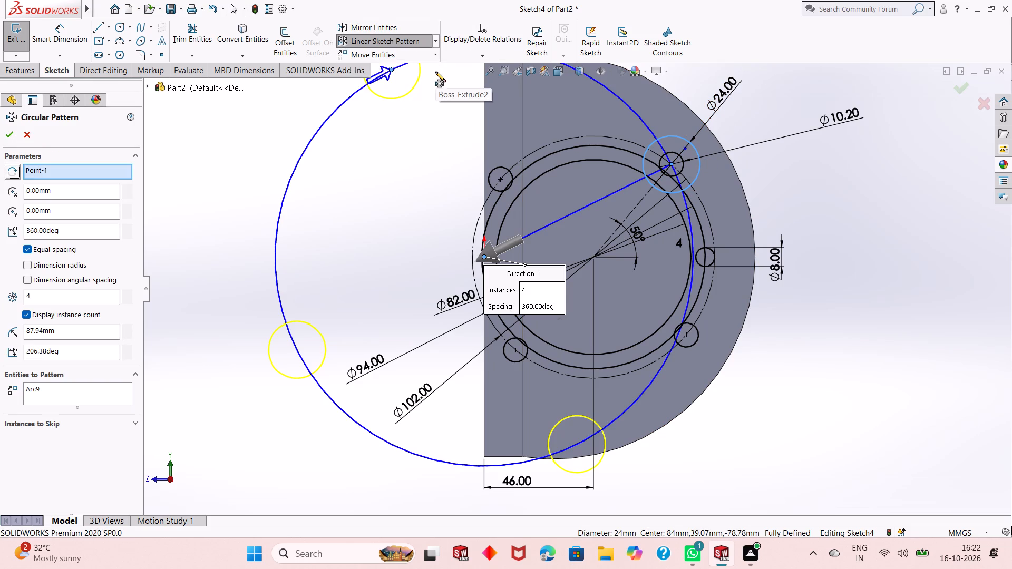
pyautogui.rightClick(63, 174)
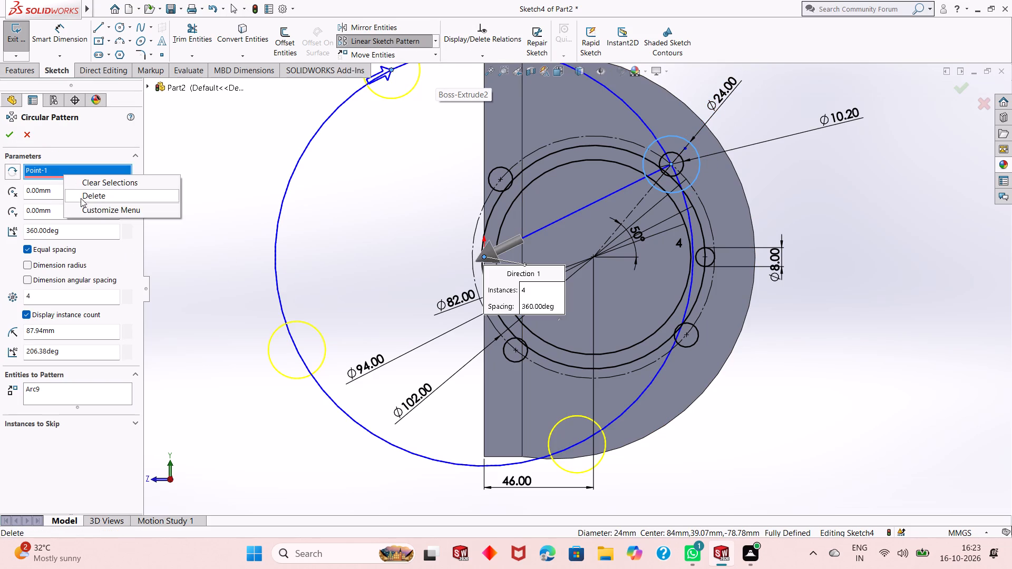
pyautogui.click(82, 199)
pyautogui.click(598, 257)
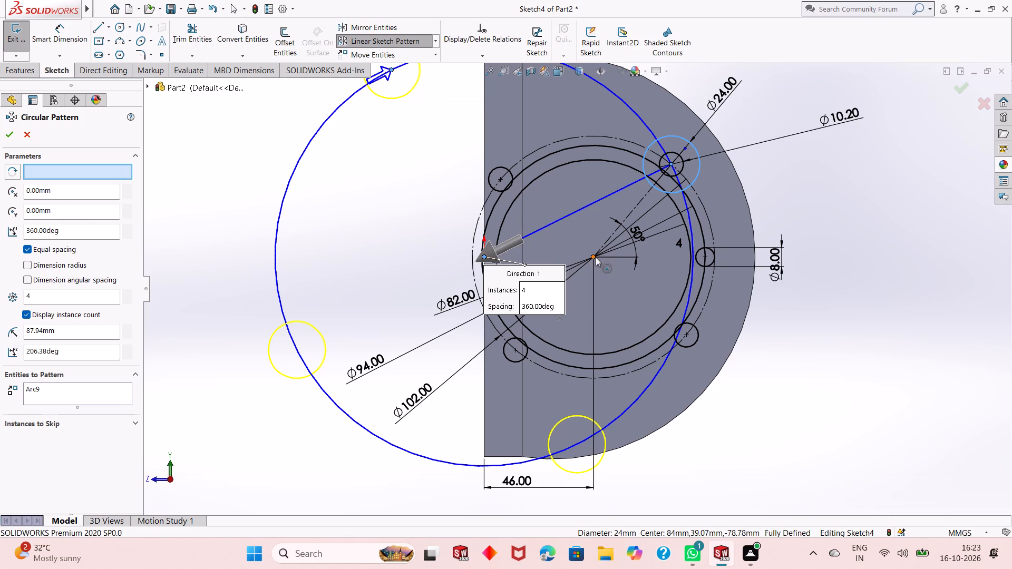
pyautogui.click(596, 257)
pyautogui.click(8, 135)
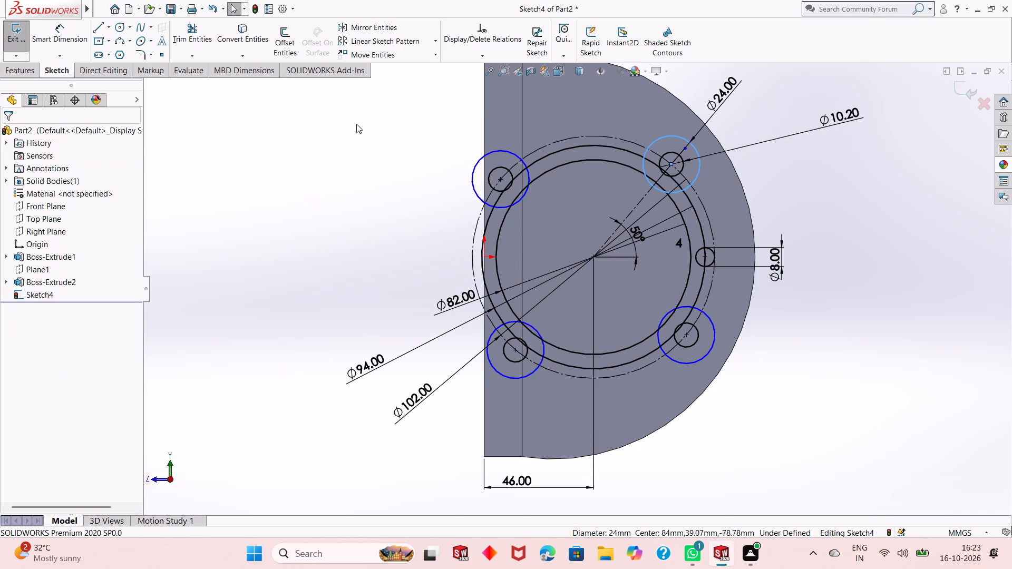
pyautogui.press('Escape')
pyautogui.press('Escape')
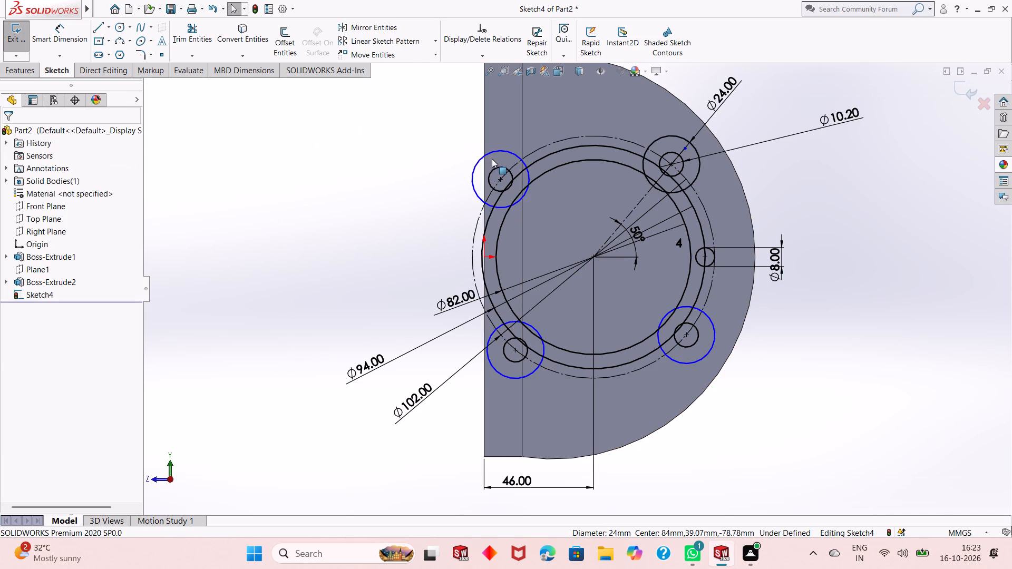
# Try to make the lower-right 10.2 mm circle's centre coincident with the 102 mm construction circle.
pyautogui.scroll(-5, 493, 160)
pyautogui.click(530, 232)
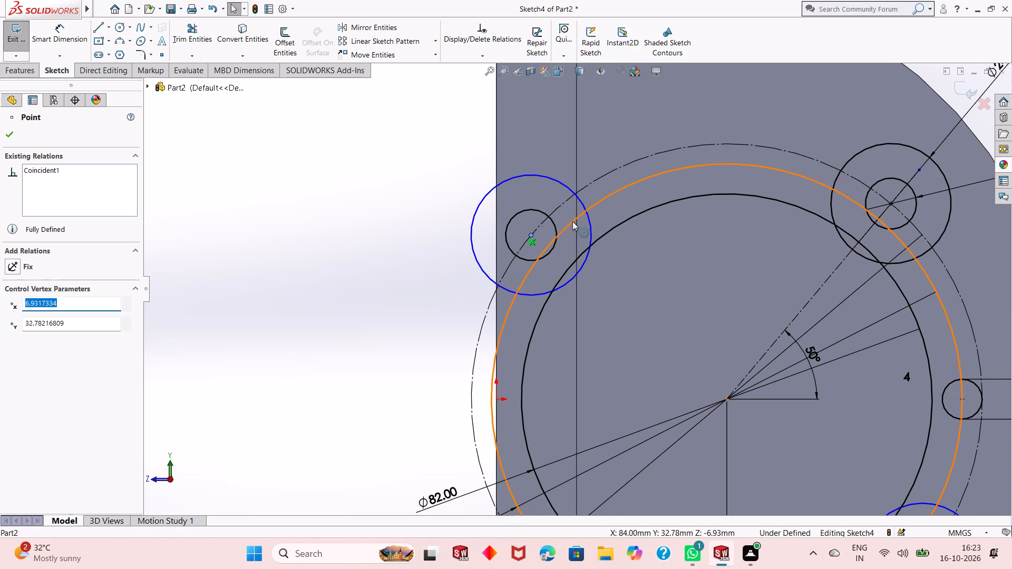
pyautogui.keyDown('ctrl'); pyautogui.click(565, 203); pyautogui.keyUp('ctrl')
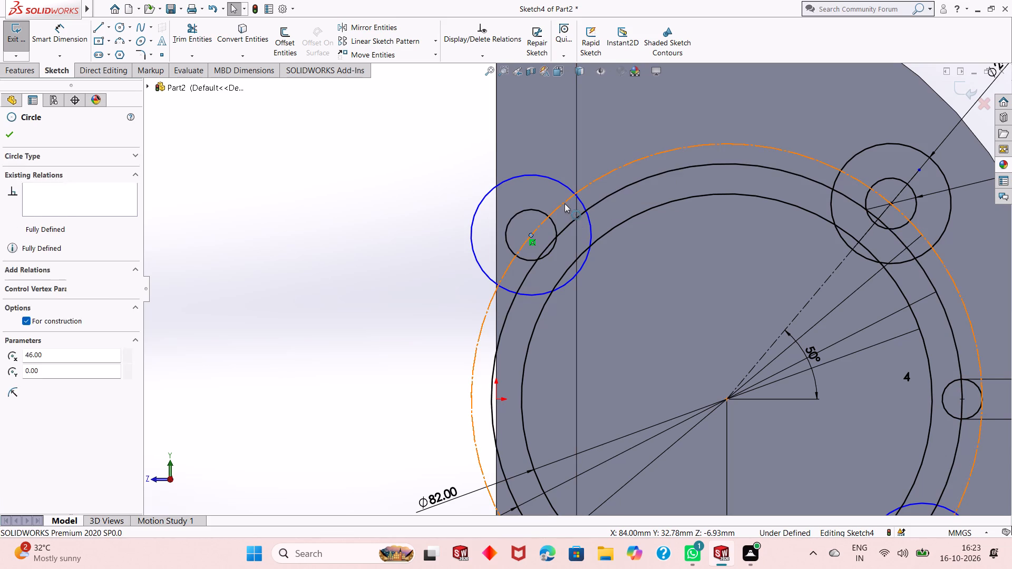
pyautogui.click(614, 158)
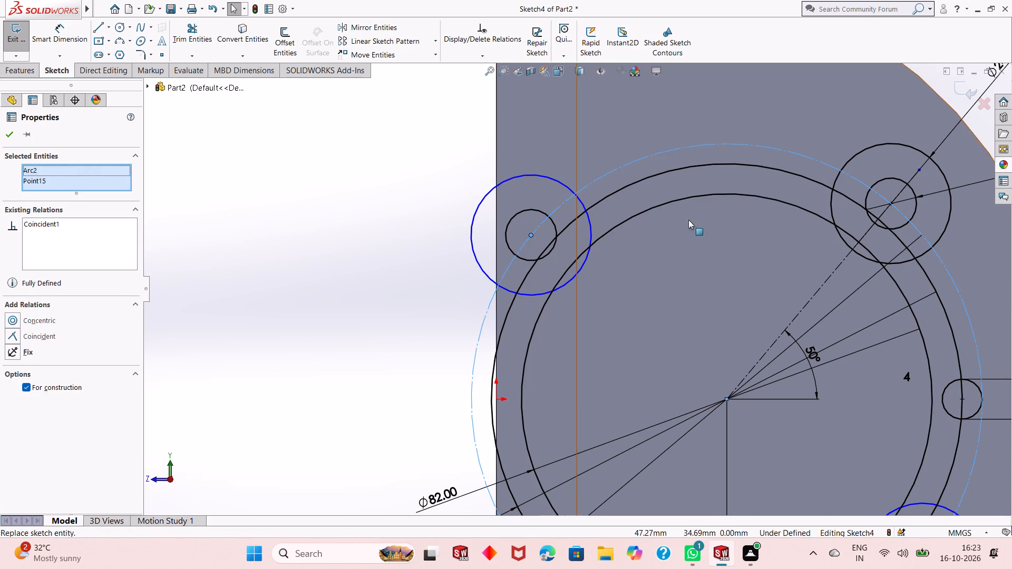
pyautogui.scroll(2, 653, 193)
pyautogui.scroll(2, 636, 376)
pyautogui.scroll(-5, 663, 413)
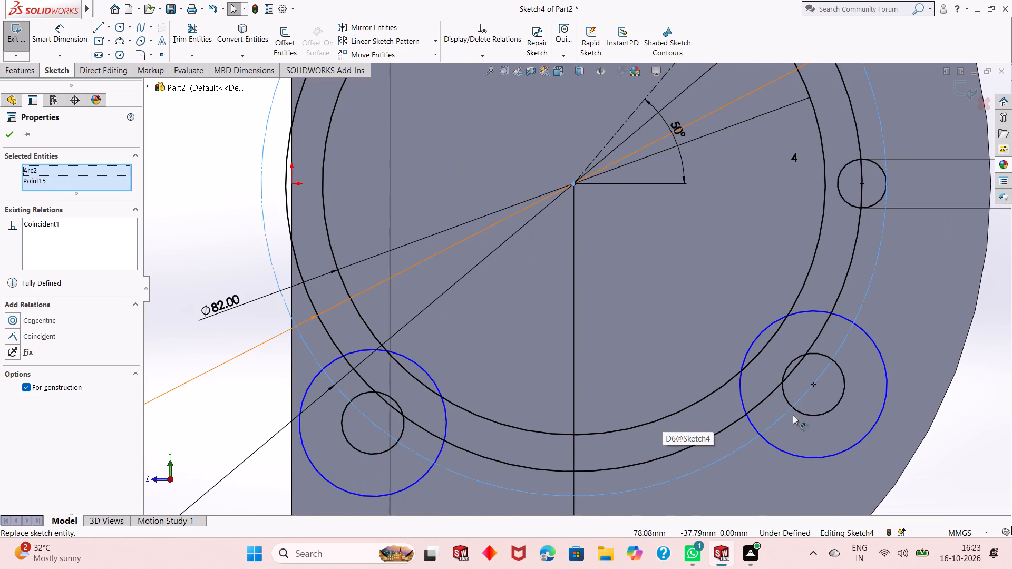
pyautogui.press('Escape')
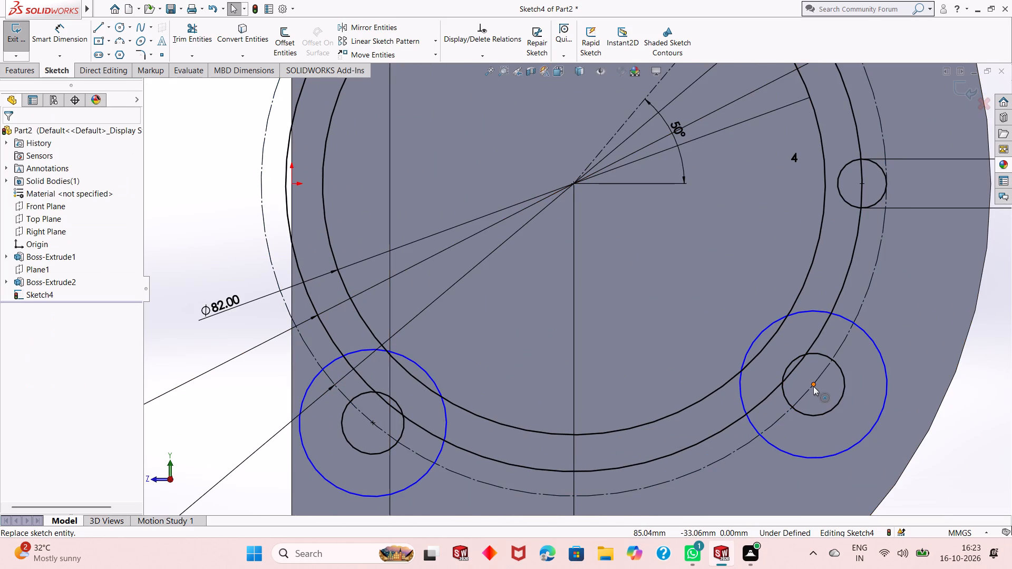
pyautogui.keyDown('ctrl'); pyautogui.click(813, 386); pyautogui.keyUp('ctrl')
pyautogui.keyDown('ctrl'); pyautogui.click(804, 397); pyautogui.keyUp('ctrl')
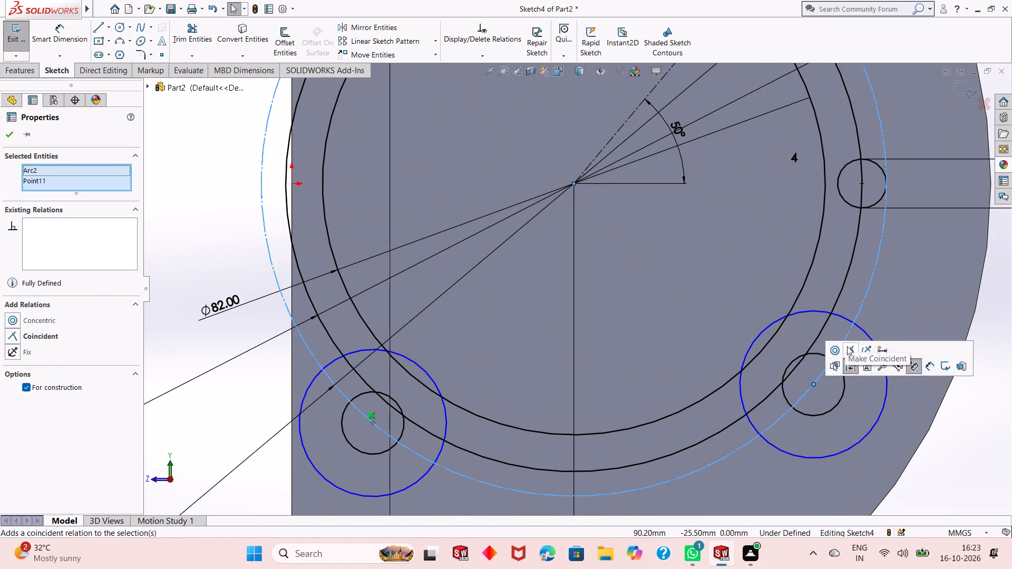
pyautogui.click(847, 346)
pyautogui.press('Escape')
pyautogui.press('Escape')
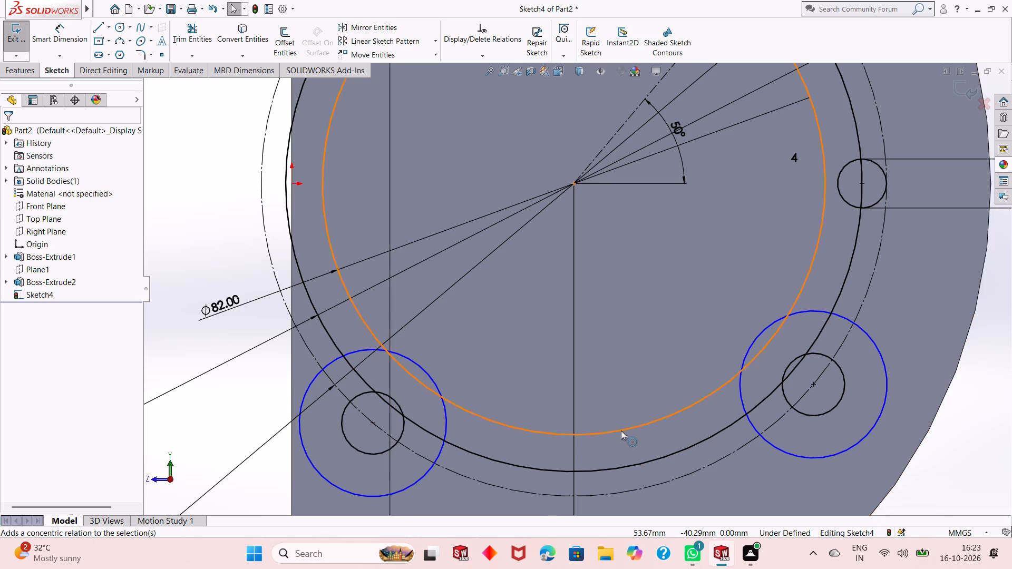
# Undo the sketch edits back through the 24, 8 and 94 mm circles and the circular pattern of the 10.2 mm circle.
pyautogui.scroll(-2, 621, 430)
pyautogui.scroll(7, 621, 430)
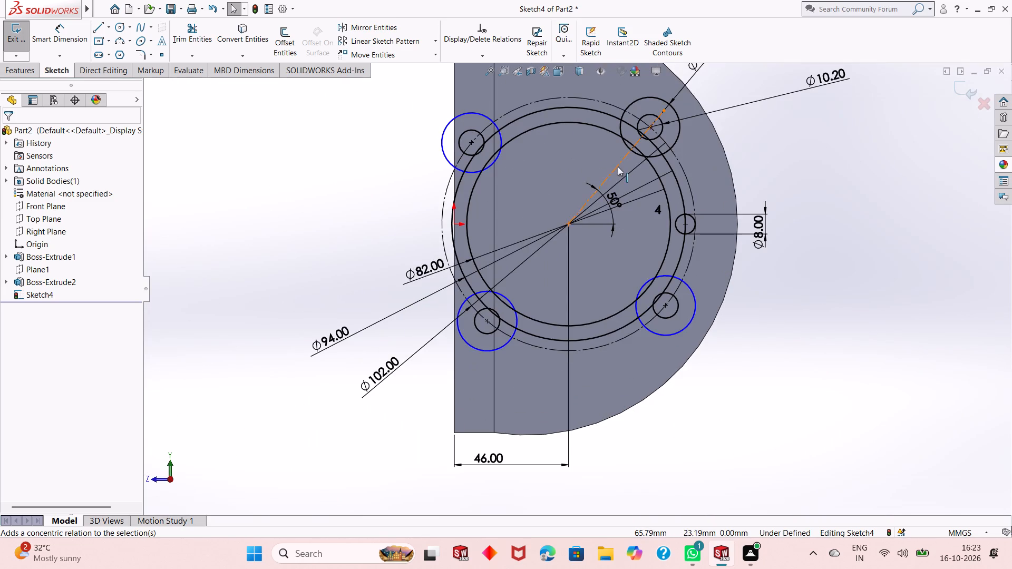
pyautogui.scroll(-2, 618, 166)
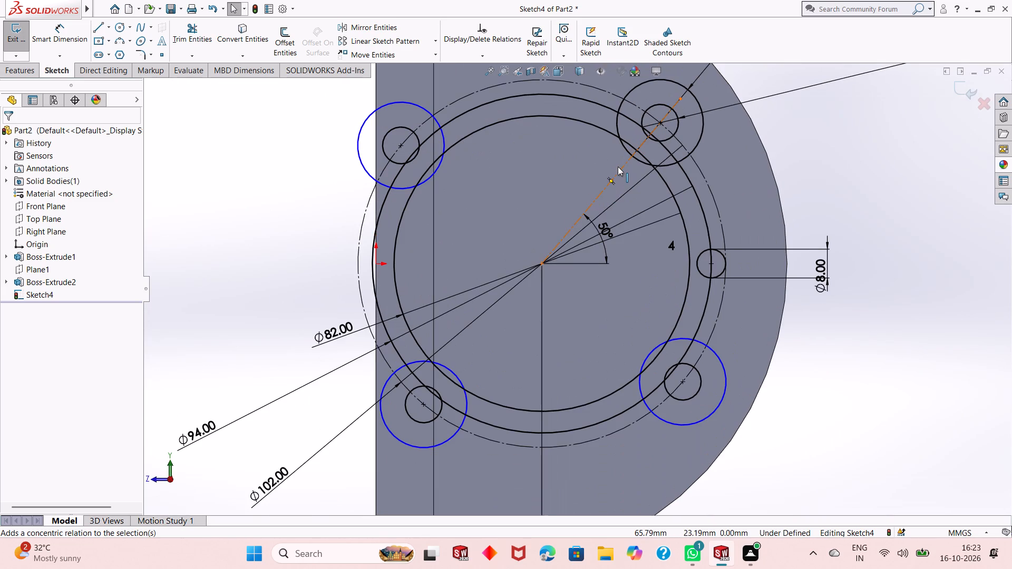
pyautogui.hotkey('ctrl', 'z')
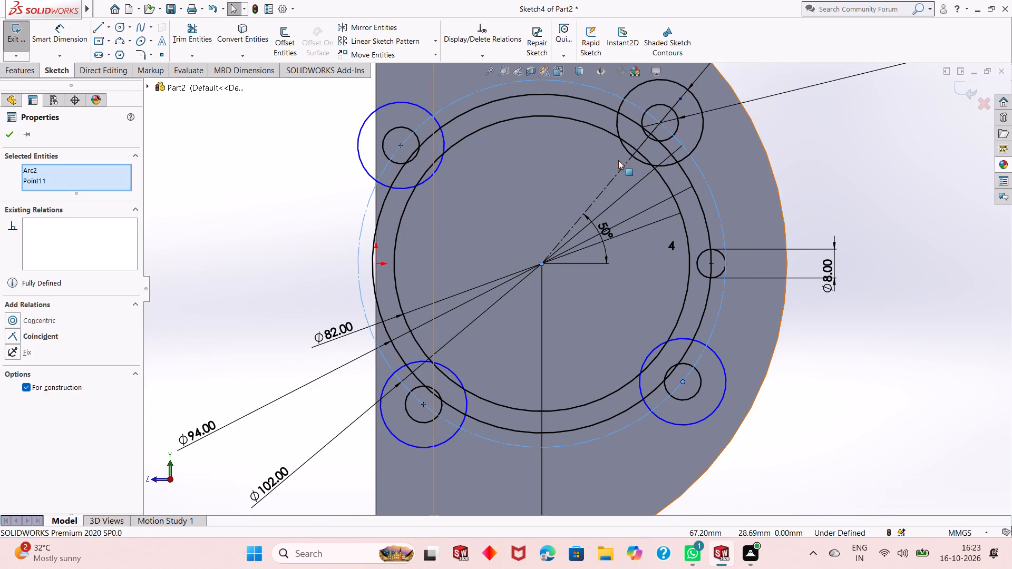
pyautogui.hotkey('ctrl', 'z')
pyautogui.hotkey('ctrl', 'z')
pyautogui.hotkey('ctrl', 'z')
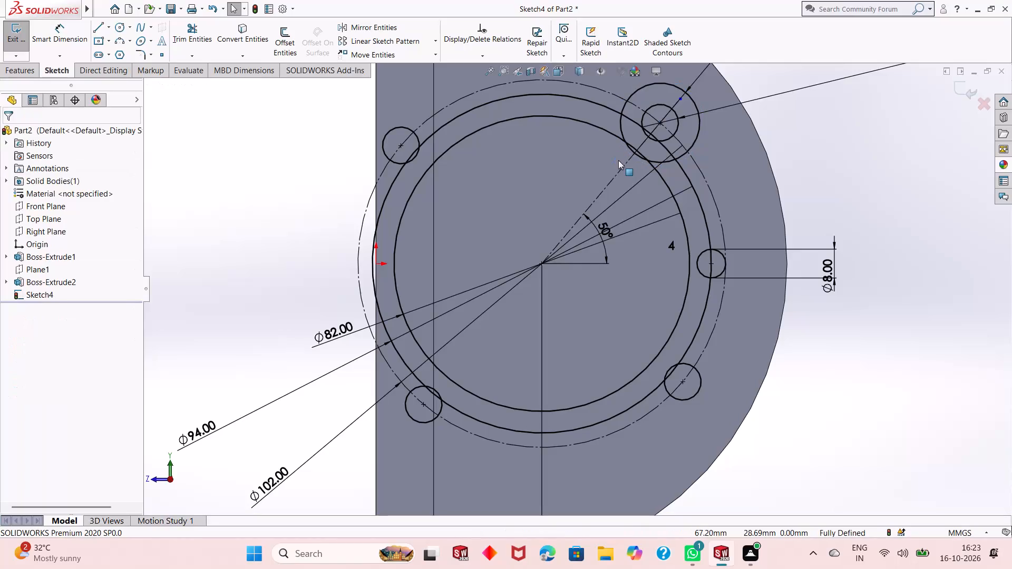
pyautogui.hotkey('ctrl', 'z')
pyautogui.hotkey('ctrl', 'z')
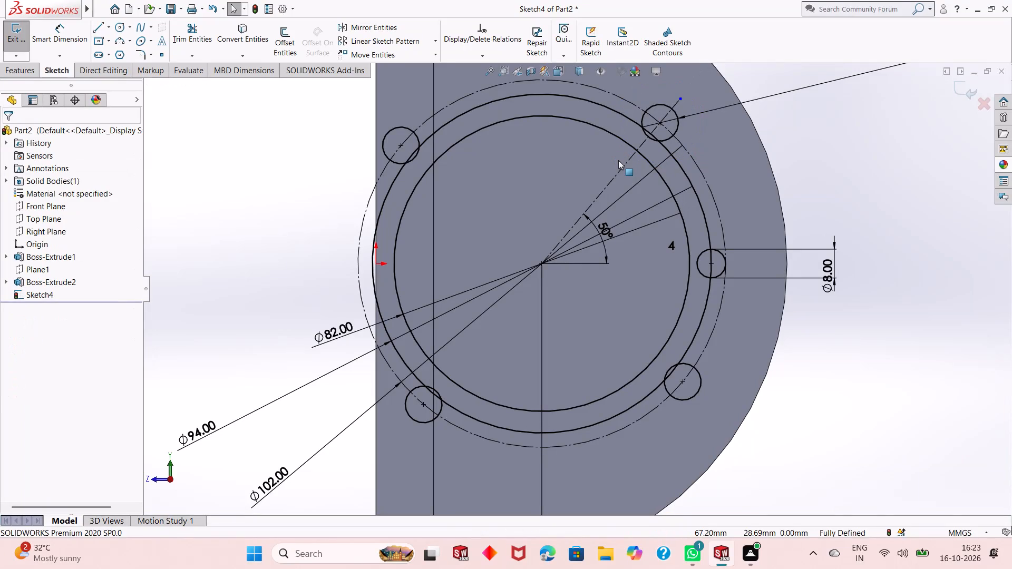
pyautogui.hotkey('ctrl', 'z')
pyautogui.hotkey('ctrl', 'z')
pyautogui.hotkey('ctrl', 'z')
pyautogui.hotkey('ctrl', 'z')
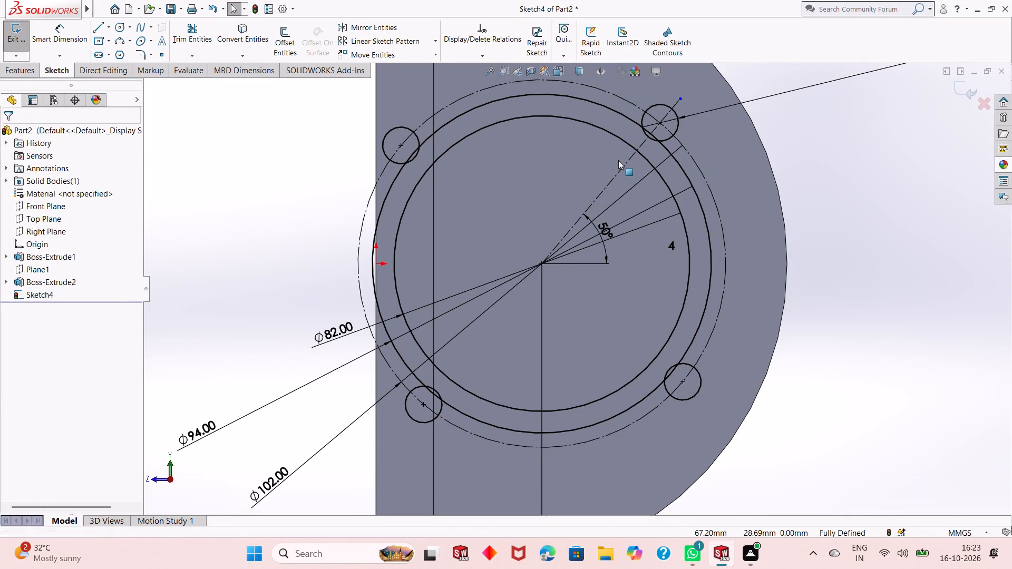
pyautogui.hotkey('ctrl', 'z')
pyautogui.hotkey('ctrl', 'z')
pyautogui.hotkey('ctrl', 'z')
pyautogui.hotkey('ctrl', 'z')
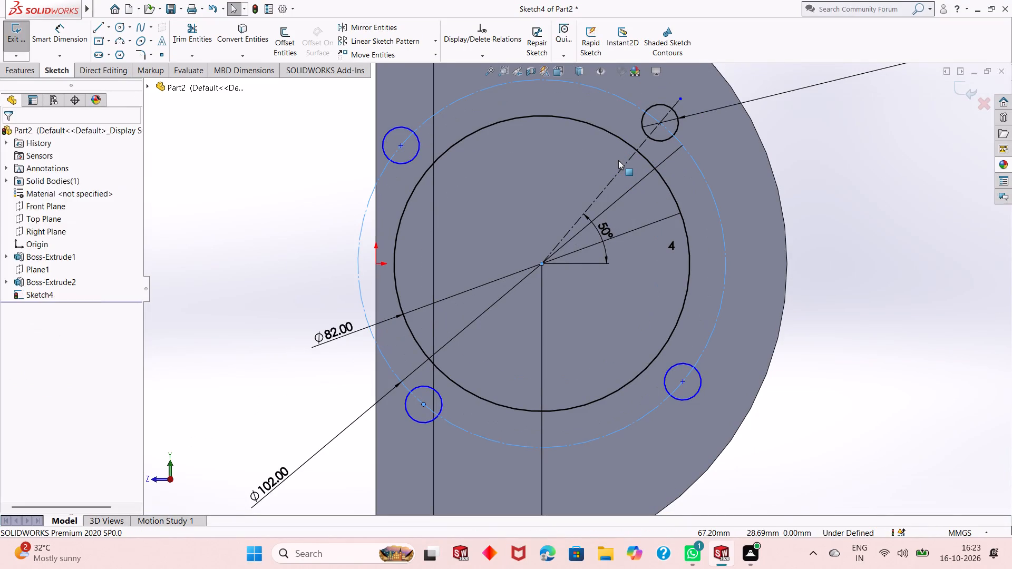
pyautogui.hotkey('ctrl', 'z')
pyautogui.press('Escape')
pyautogui.press('Escape')
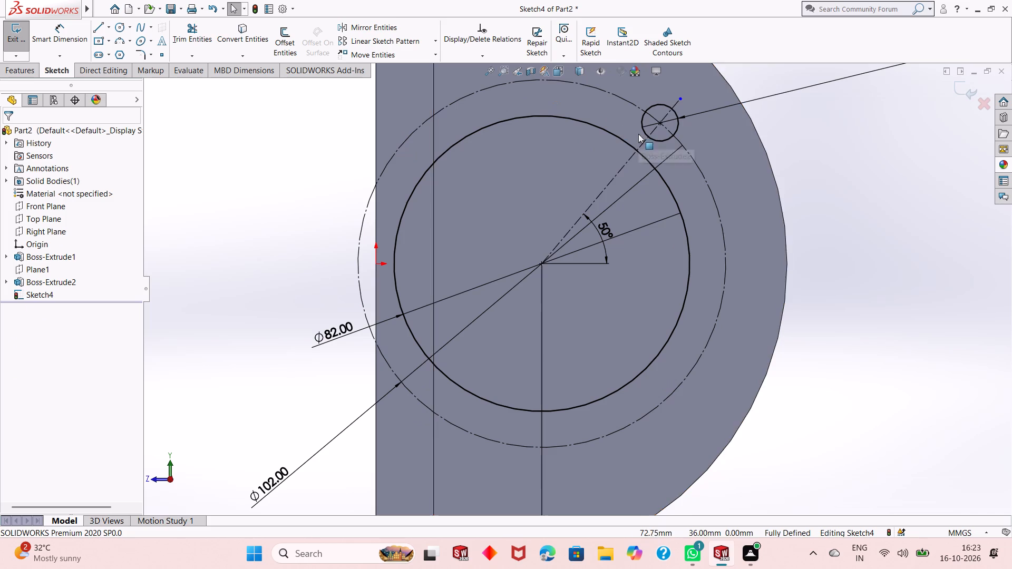
# Draw a circle about 17.5 mm in diameter concentric with the 10.2 mm circle on the 50° centreline.
pyautogui.click(116, 24)
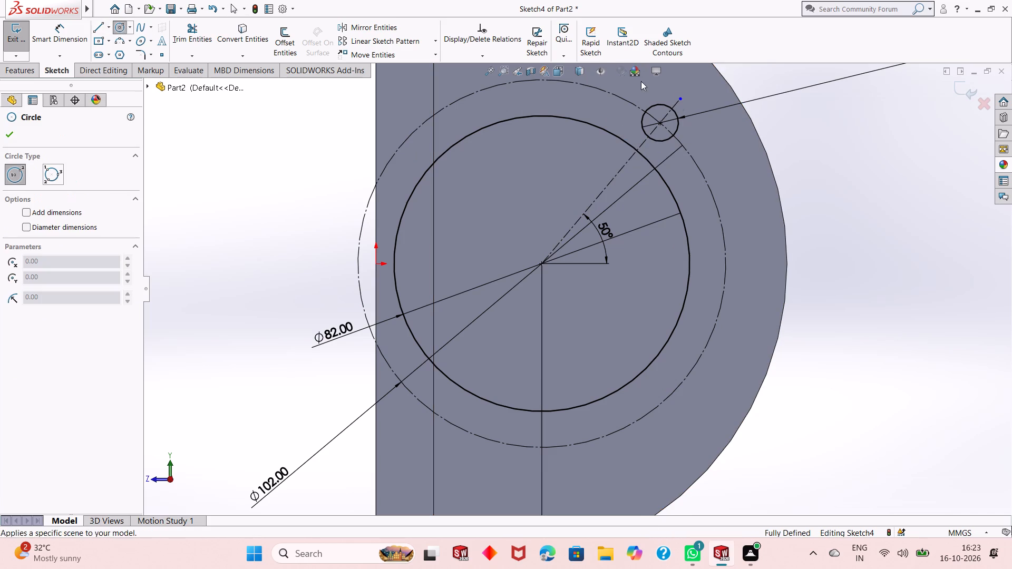
pyautogui.click(661, 121)
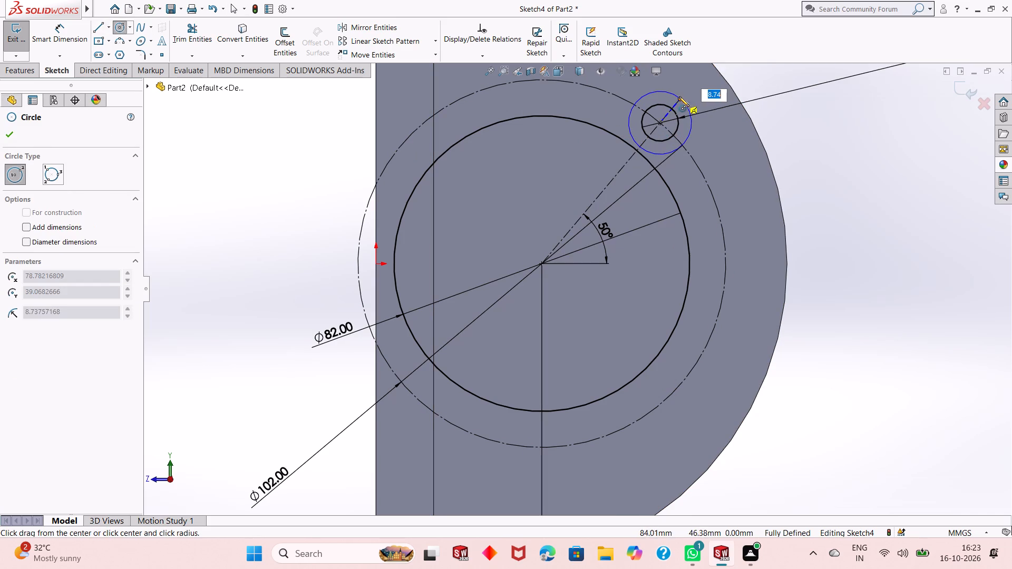
pyautogui.click(679, 96)
pyautogui.press('Escape')
pyautogui.press('Escape')
# Dimension the new circle around the 10.2 mm circle as 24 mm in diameter.
pyautogui.click(54, 33)
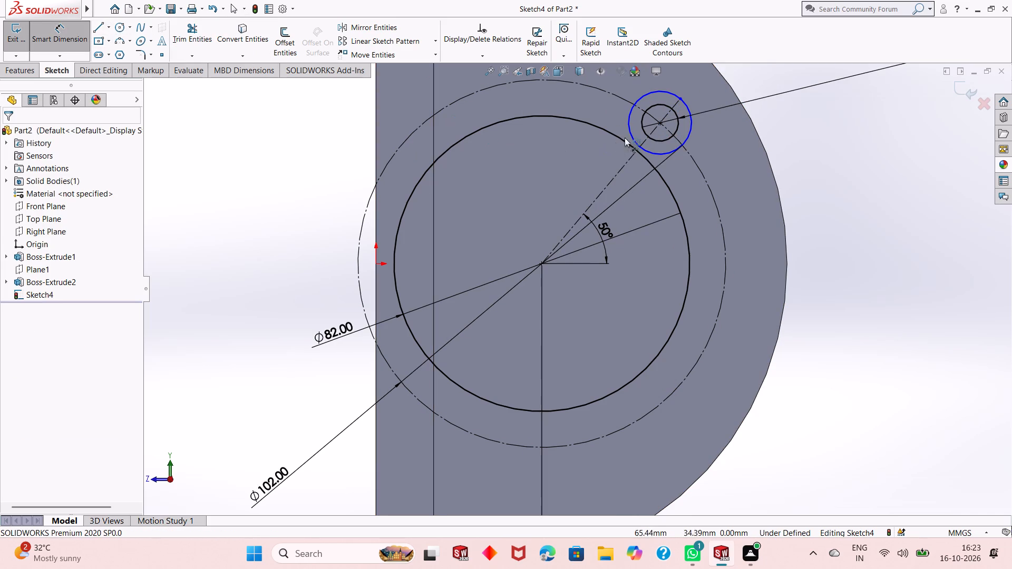
pyautogui.click(694, 127)
pyautogui.click(950, 112)
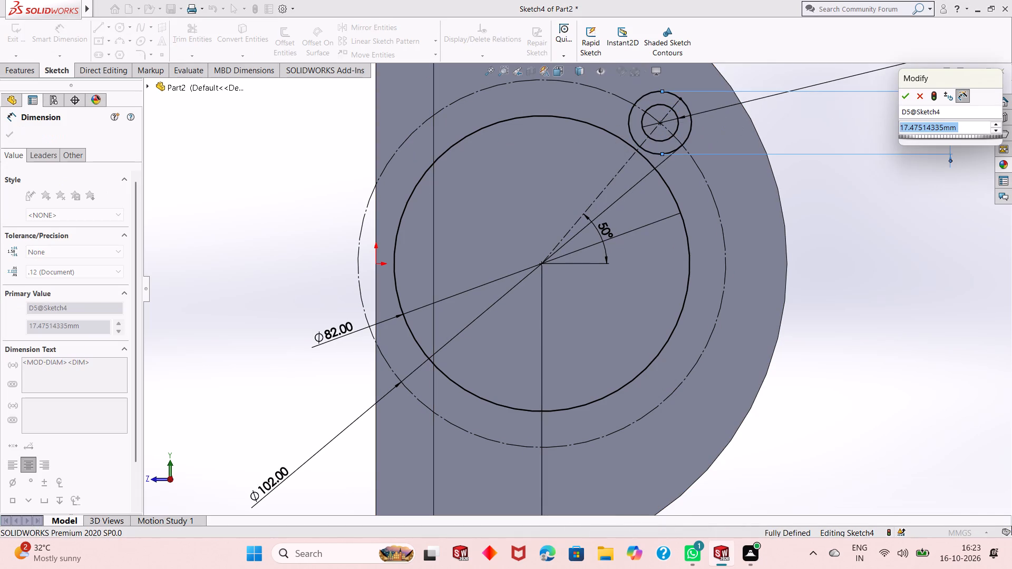
pyautogui.press('1')
pyautogui.press('BackSpace')
pyautogui.write('24')
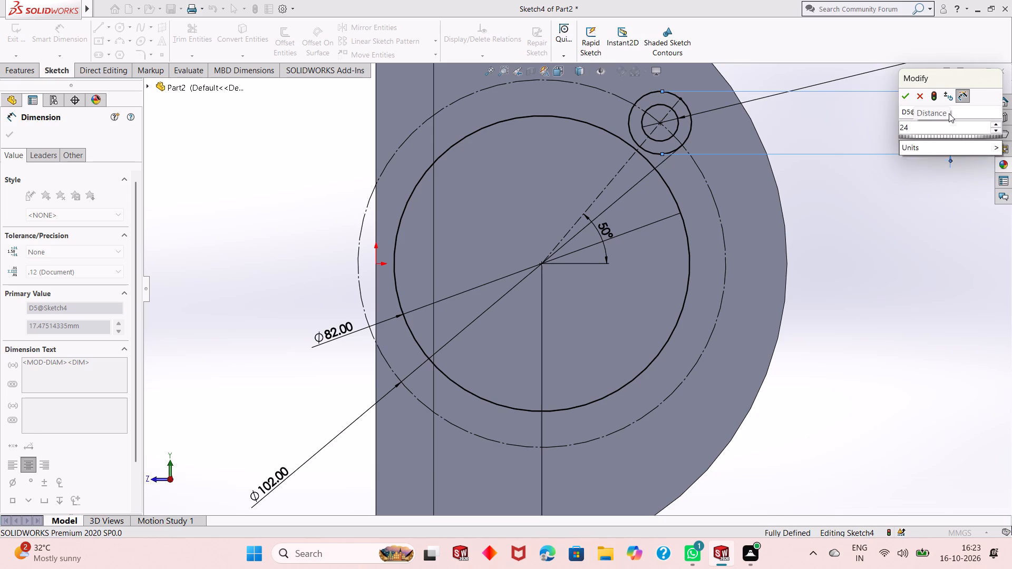
pyautogui.press('Return')
pyautogui.press('Escape')
pyautogui.press('Escape')
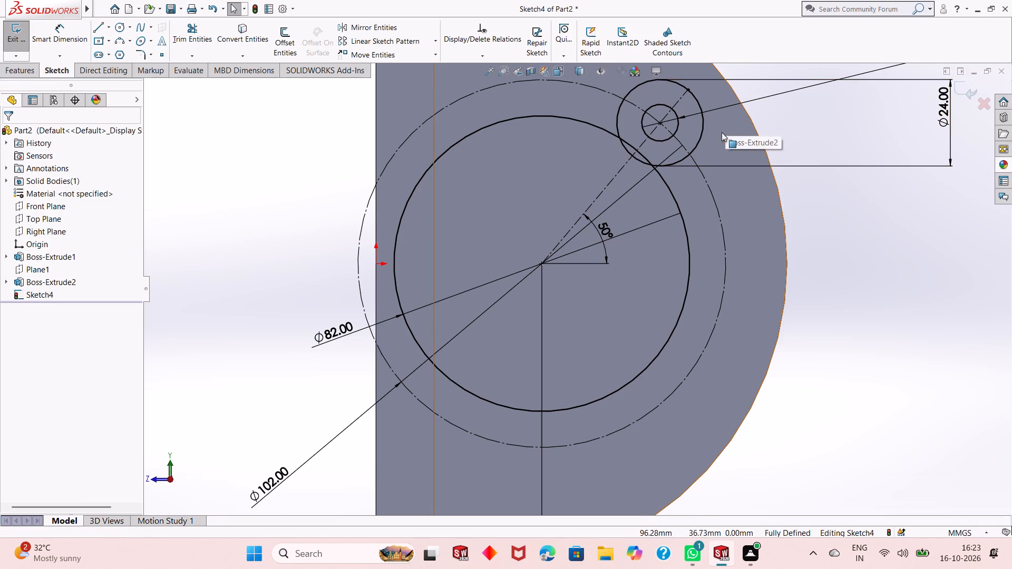
# Circular-pattern the 10.2 mm and 24 mm circles together into 4 equally spaced instances over 360° about the 82 mm circle's centre.
pyautogui.click(679, 132)
pyautogui.press('Escape')
pyautogui.press('Escape')
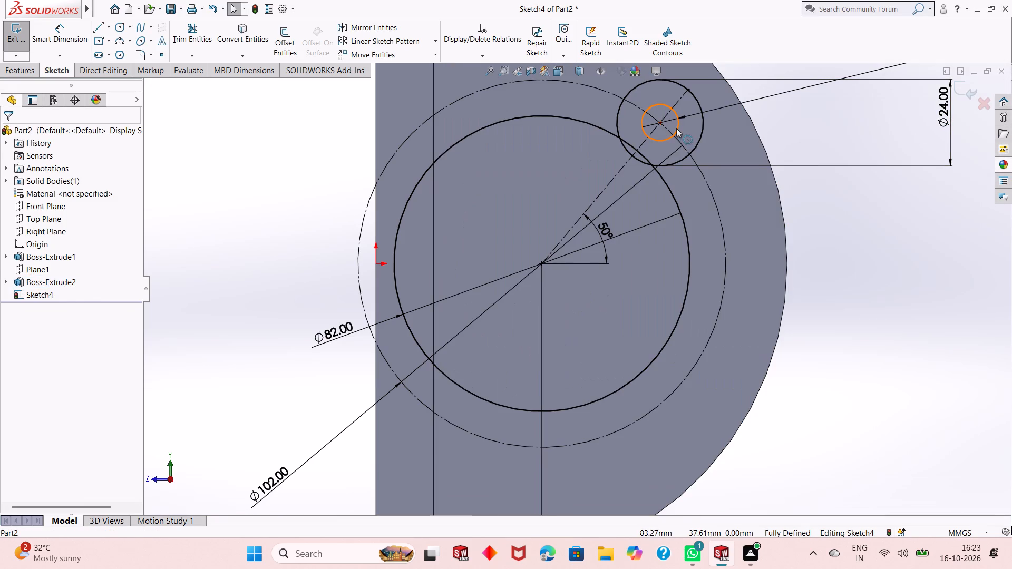
pyautogui.click(676, 128)
pyautogui.keyDown('ctrl'); pyautogui.click(695, 146); pyautogui.keyUp('ctrl')
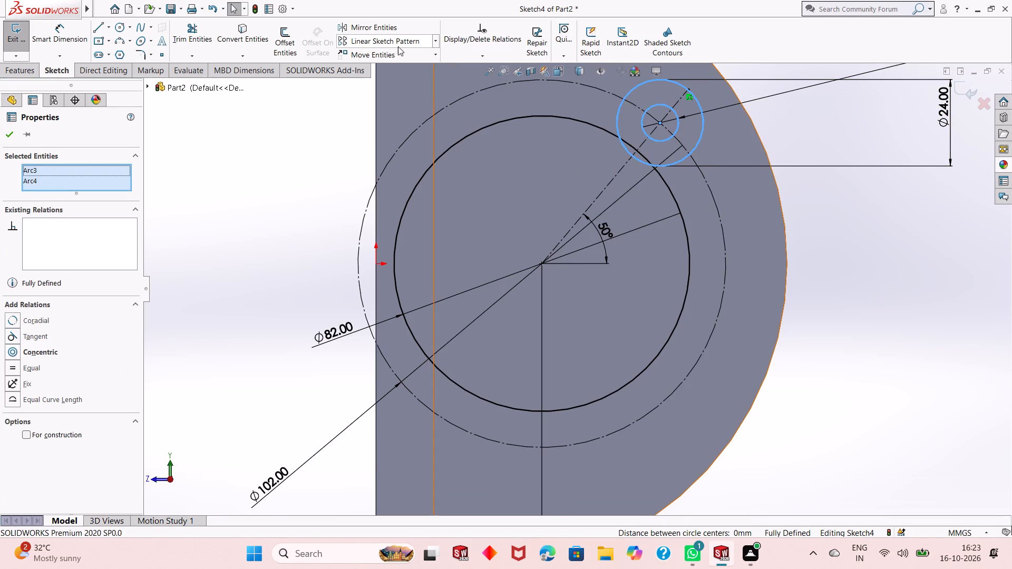
pyautogui.click(436, 42)
pyautogui.click(437, 63)
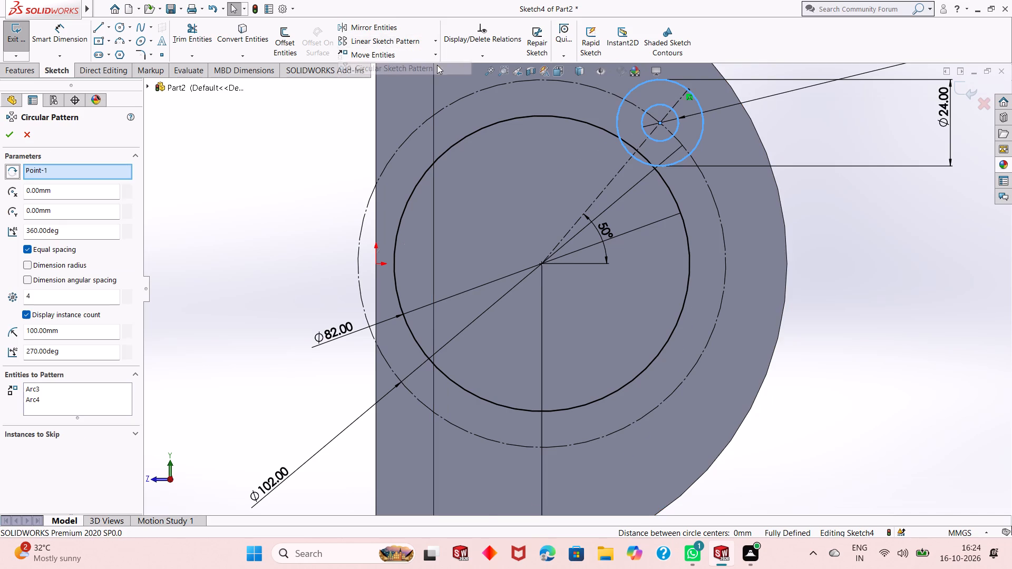
pyautogui.rightClick(53, 172)
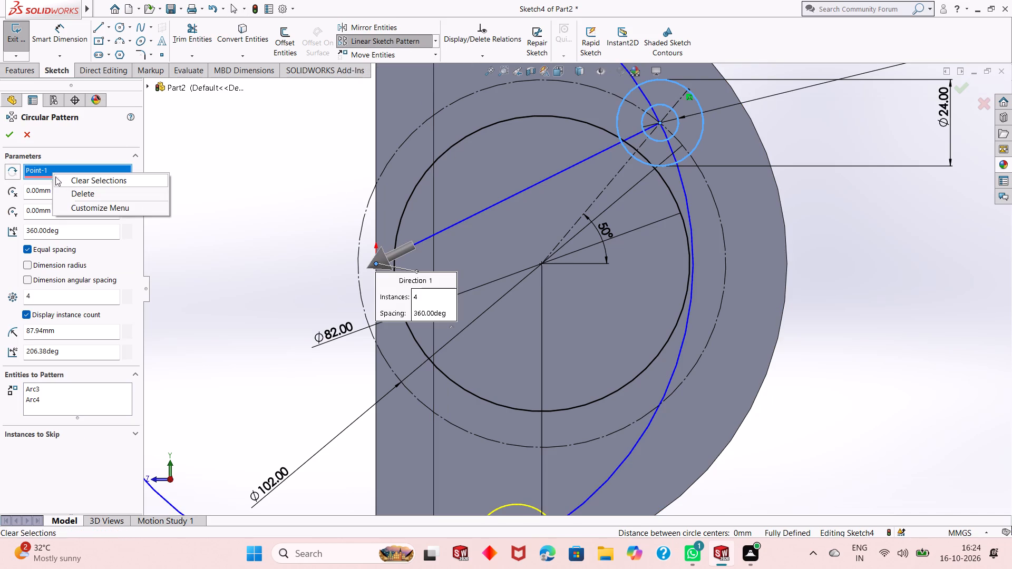
pyautogui.click(71, 192)
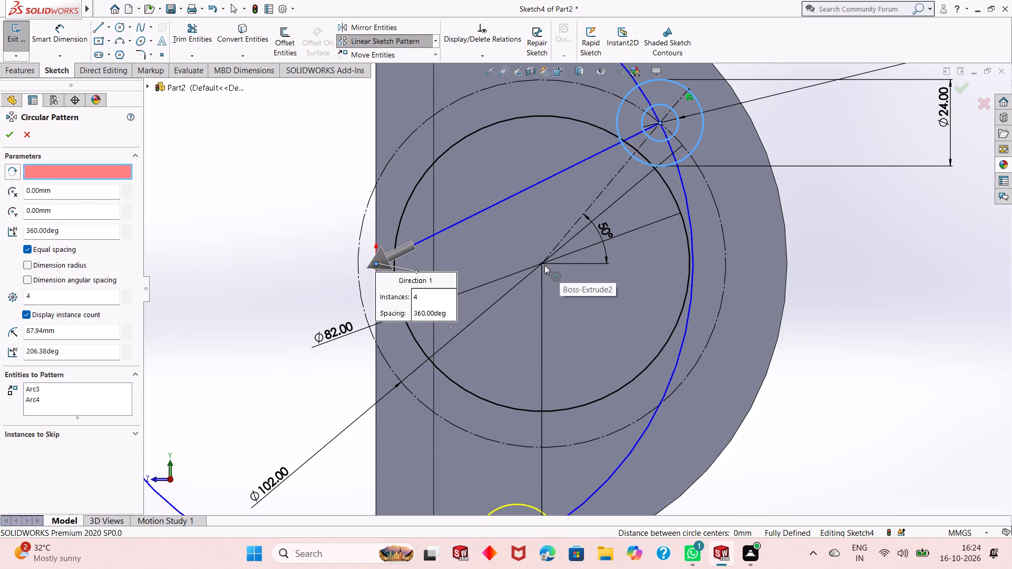
pyautogui.click(544, 265)
pyautogui.click(11, 130)
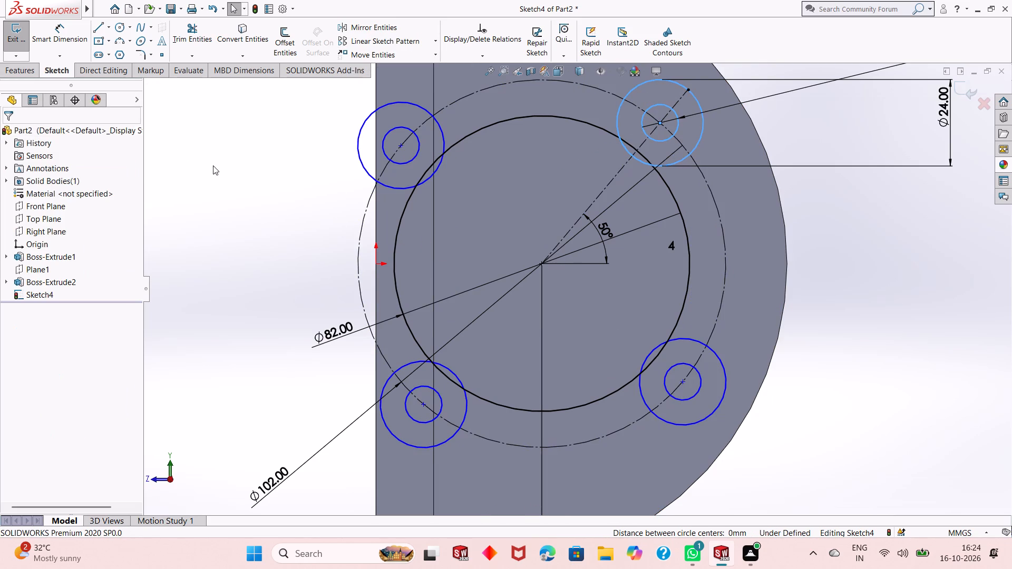
pyautogui.press('Escape')
# Add coincident relations putting the centres of the upper-left and lower-left patterned circles on the 102 mm construction circle.
pyautogui.click(399, 146)
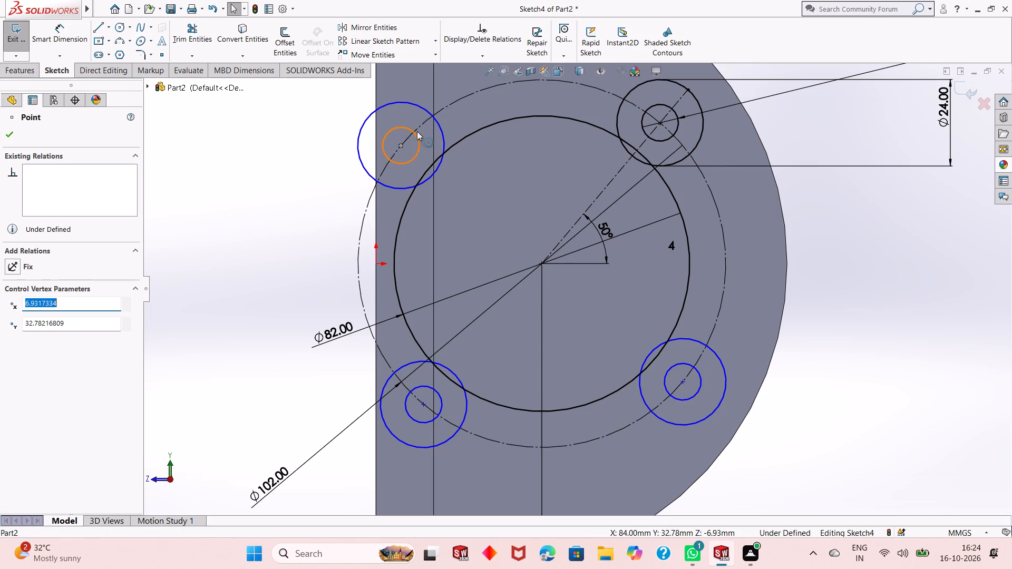
pyautogui.keyDown('ctrl'); pyautogui.click(419, 126); pyautogui.keyUp('ctrl')
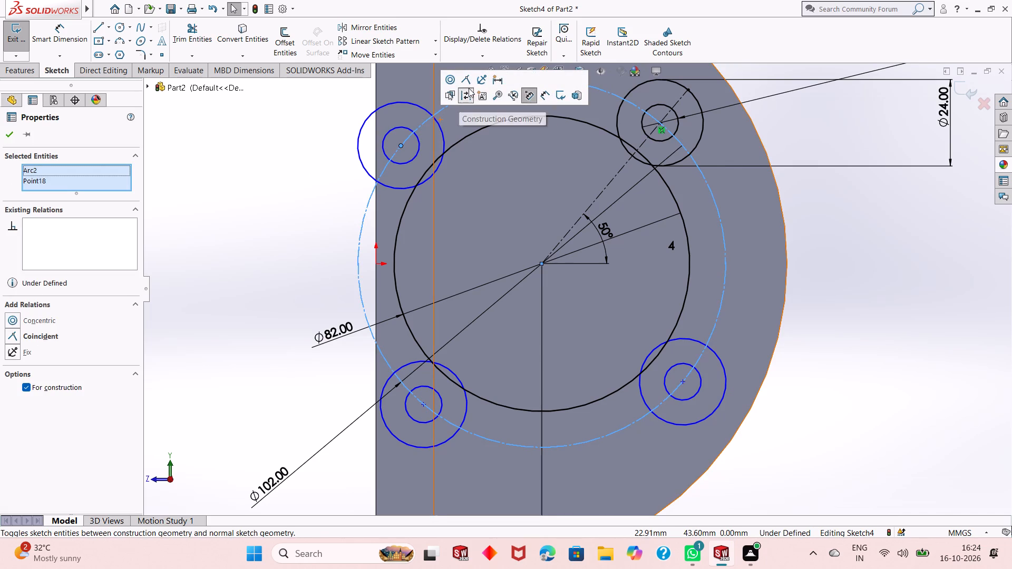
pyautogui.click(469, 80)
pyautogui.press('Escape')
pyautogui.press('Escape')
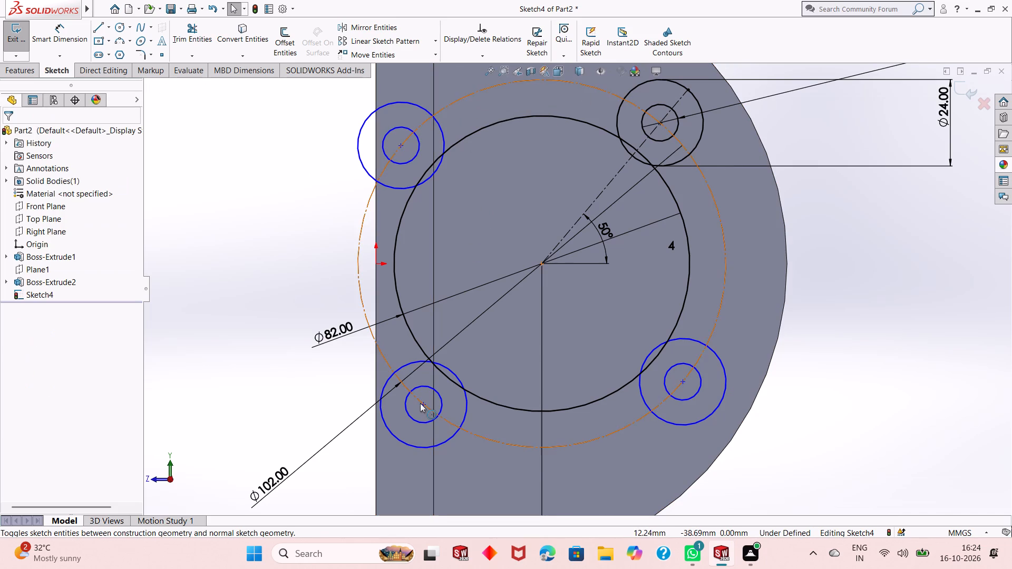
pyautogui.click(423, 403)
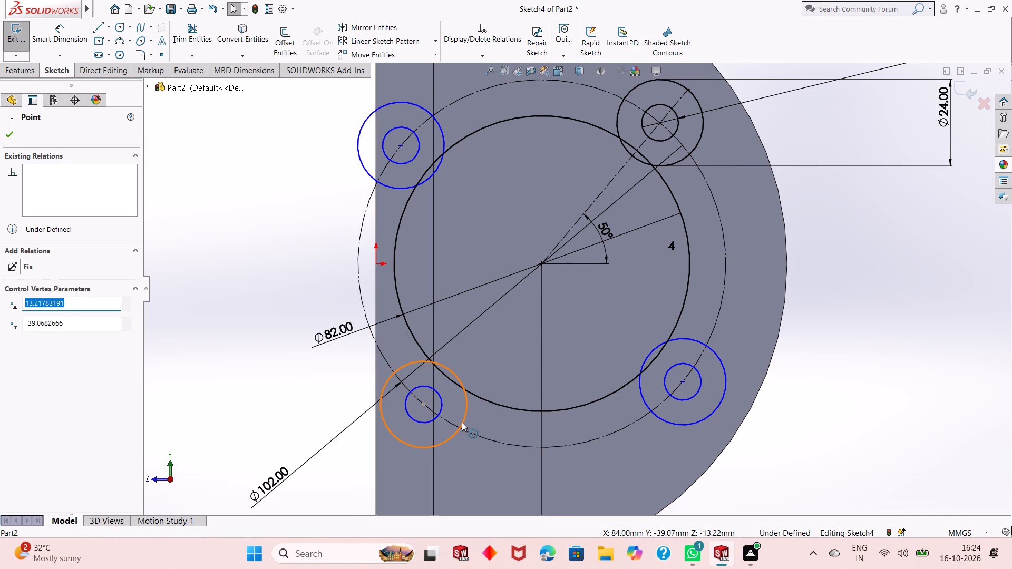
pyautogui.keyDown('ctrl'); pyautogui.click(464, 429); pyautogui.keyUp('ctrl')
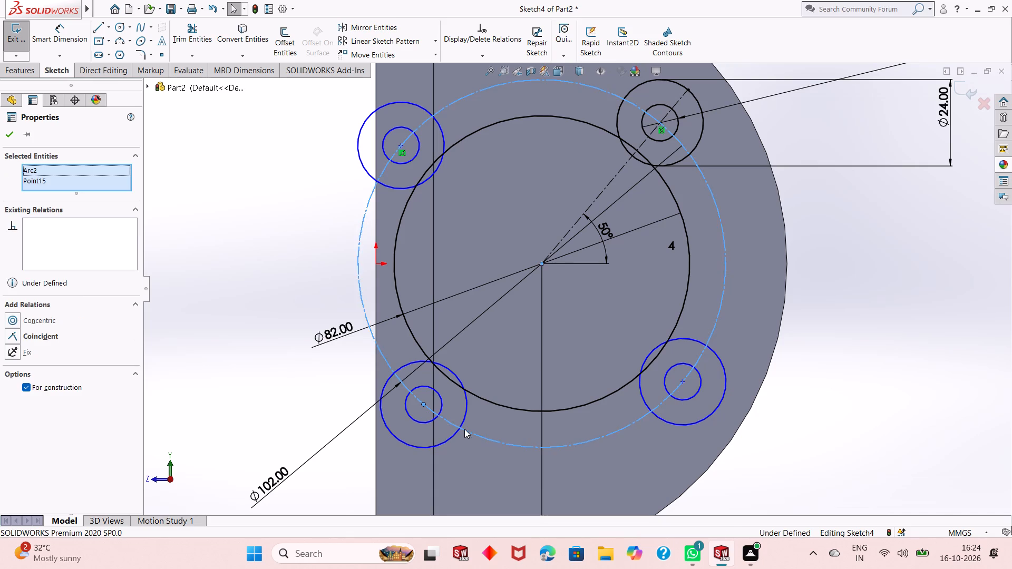
pyautogui.click(505, 385)
pyautogui.press('Escape')
pyautogui.press('Escape')
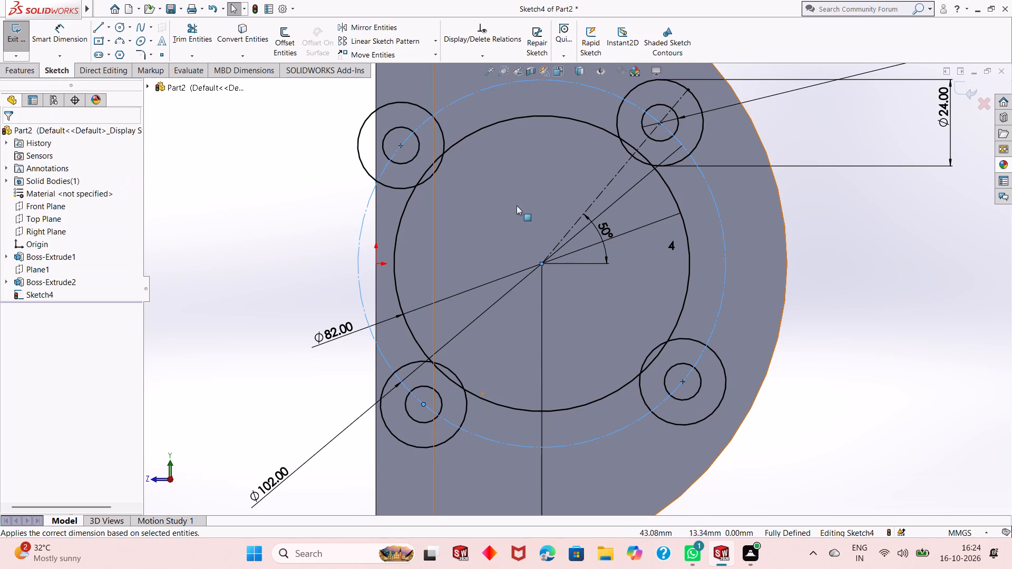
pyautogui.press('Escape')
pyautogui.press('Escape')
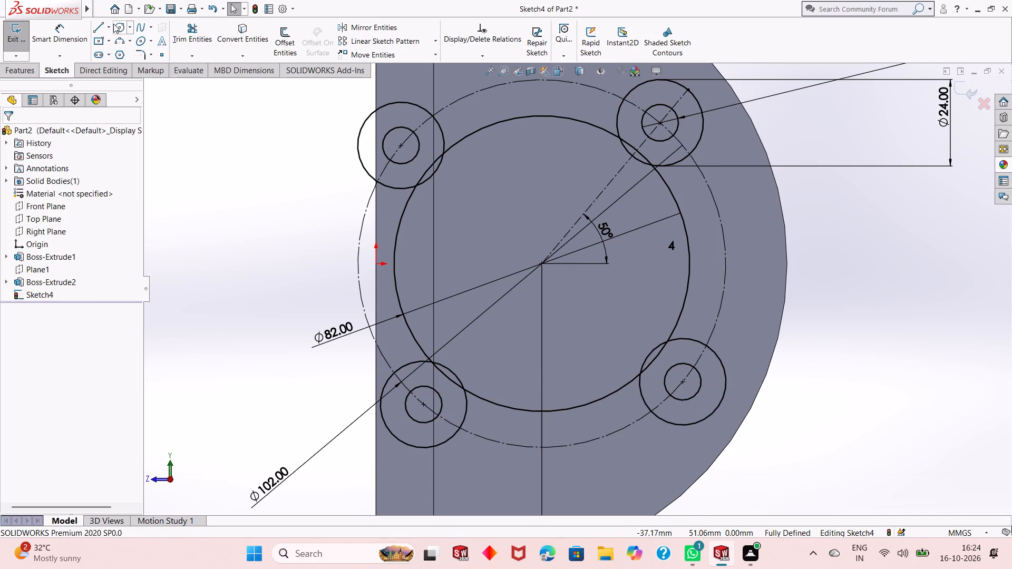
# Draw a circle about 90.5 mm in diameter concentric with the 82 mm circle.
pyautogui.click(120, 27)
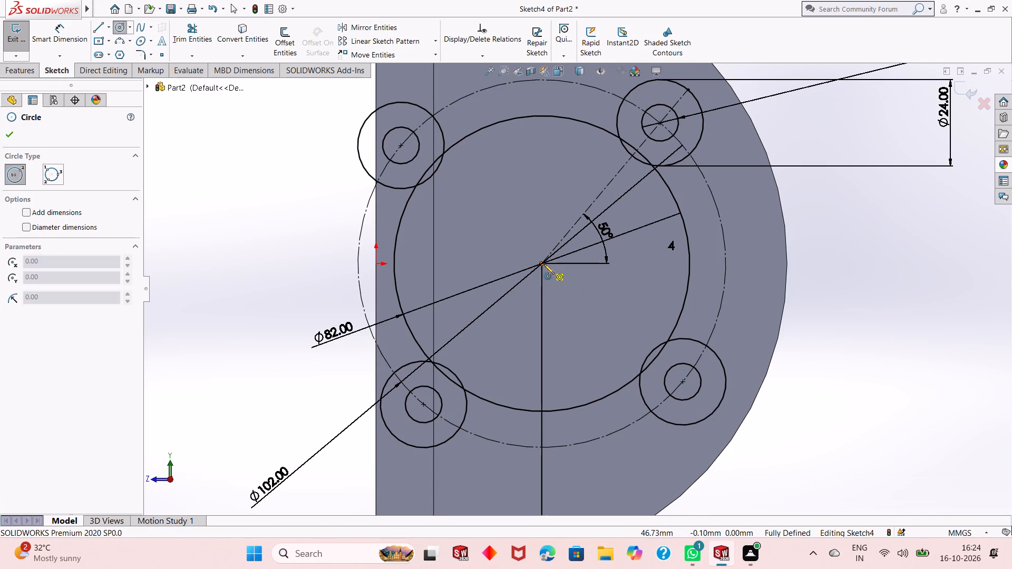
pyautogui.click(544, 264)
pyautogui.click(549, 101)
pyautogui.press('Escape')
pyautogui.press('Escape')
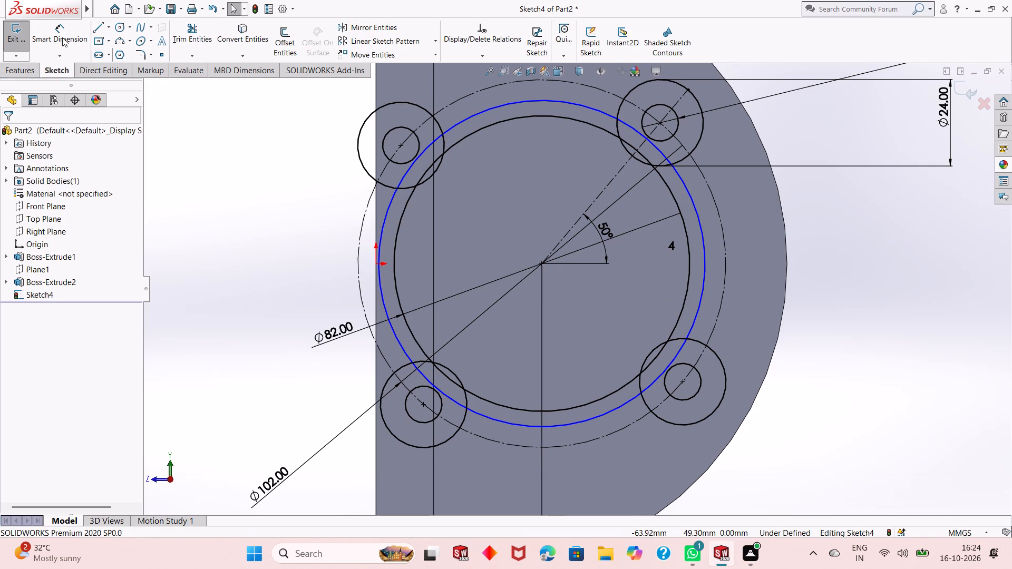
# Dimension the new circle around the 82 mm circle as 94 mm in diameter.
pyautogui.click(61, 37)
pyautogui.click(501, 105)
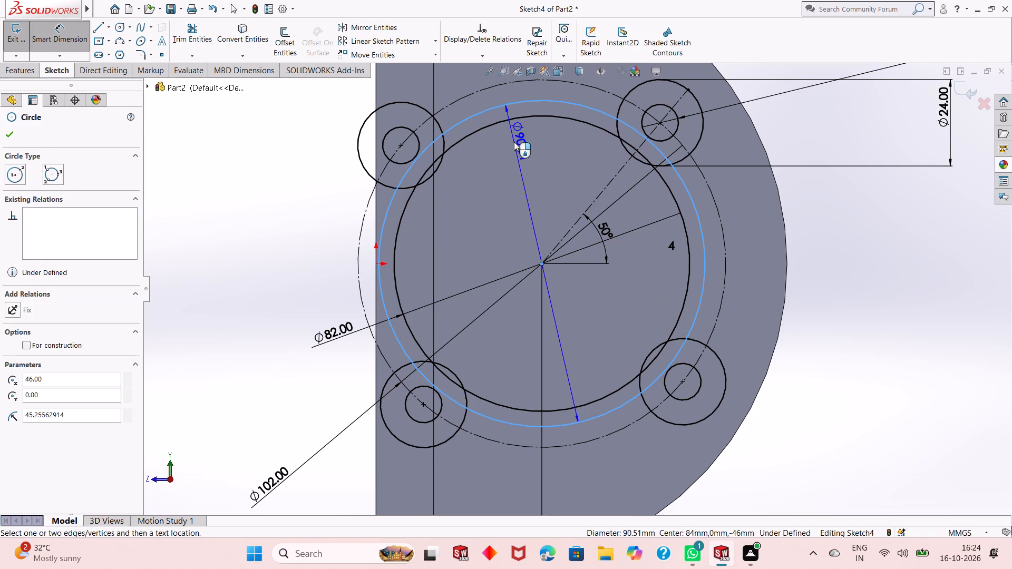
pyautogui.click(514, 142)
pyautogui.write('47')
pyautogui.press('Return')
pyautogui.write('47')
pyautogui.press('Escape')
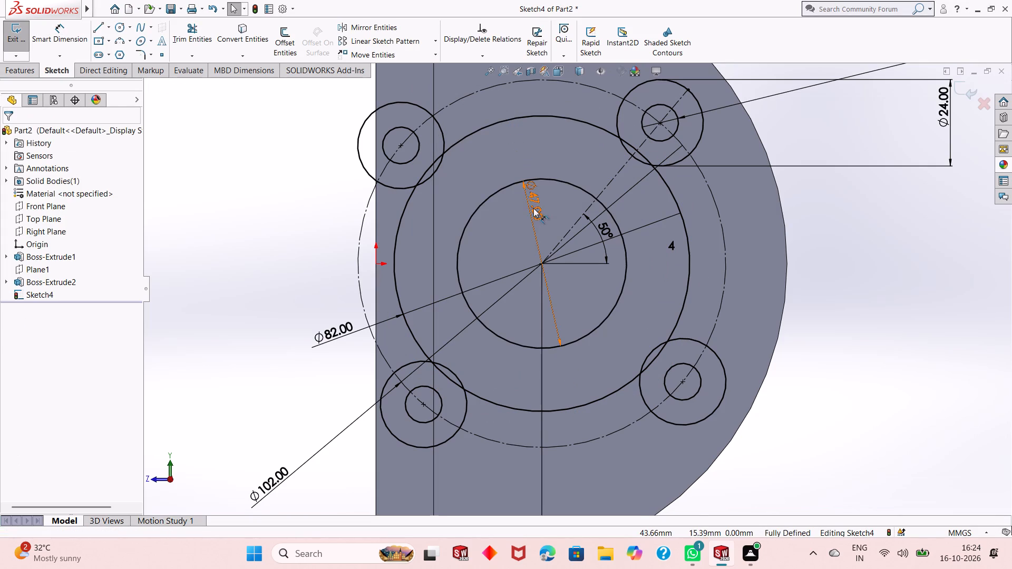
pyautogui.doubleClick(533, 209)
pyautogui.write('47+47')
pyautogui.press('Return')
pyautogui.press('Escape')
pyautogui.press('Escape')
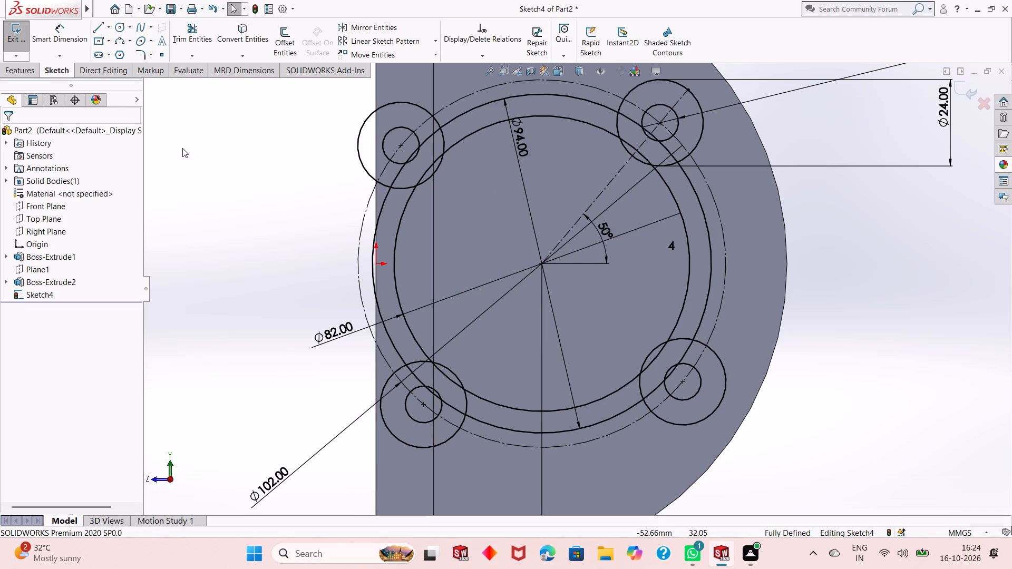
# Draw two concentric circles, about 21 mm and 8 mm in diameter, centred on the right-hand quadrant of the 94 mm circle.
pyautogui.click(119, 32)
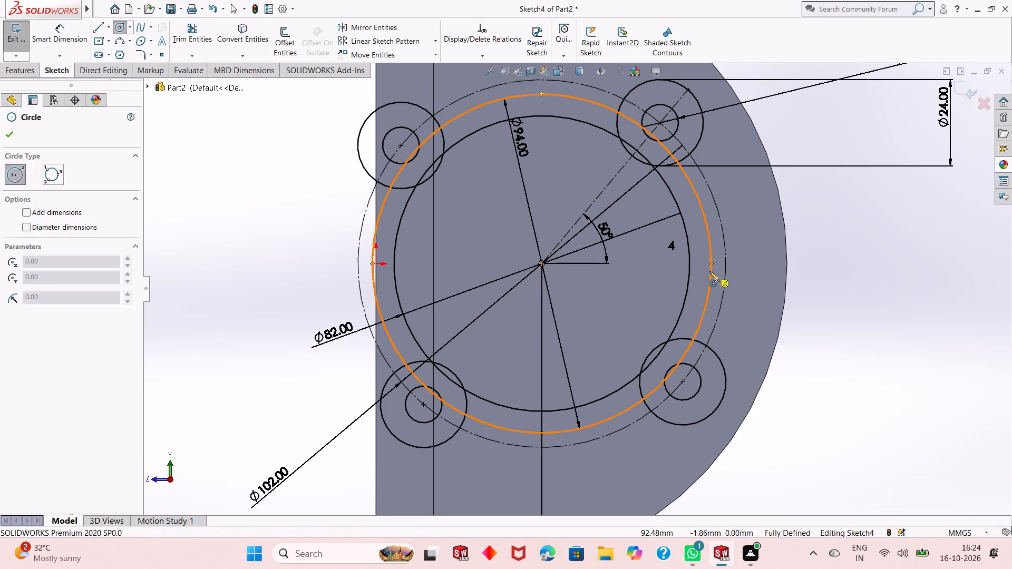
pyautogui.click(713, 264)
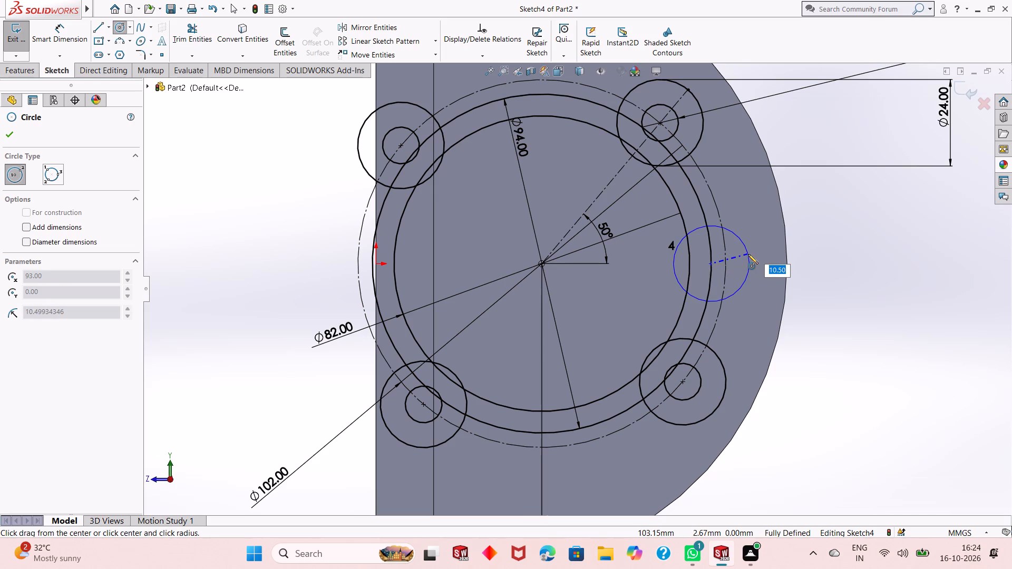
pyautogui.click(748, 254)
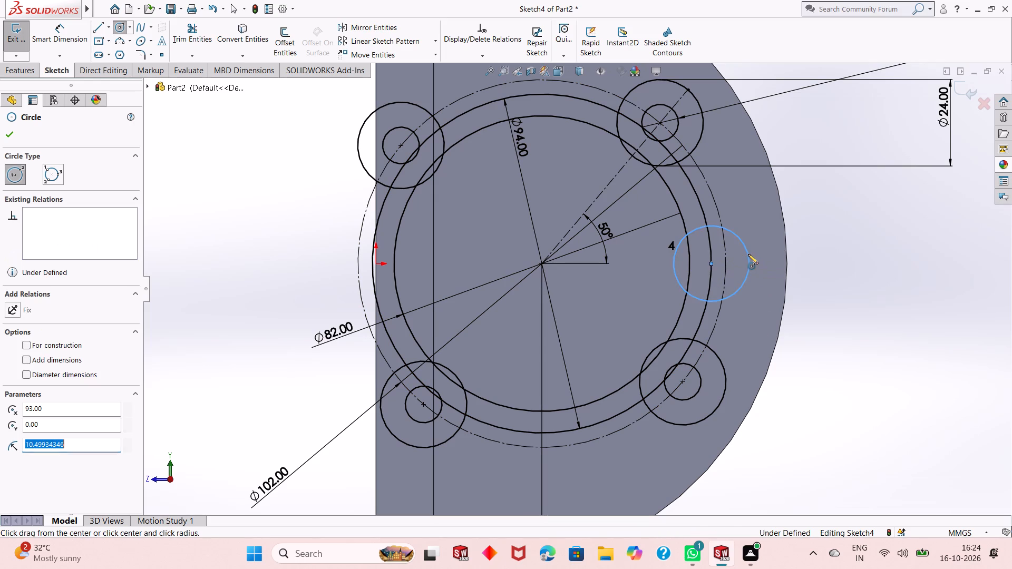
pyautogui.click(711, 262)
pyautogui.click(724, 254)
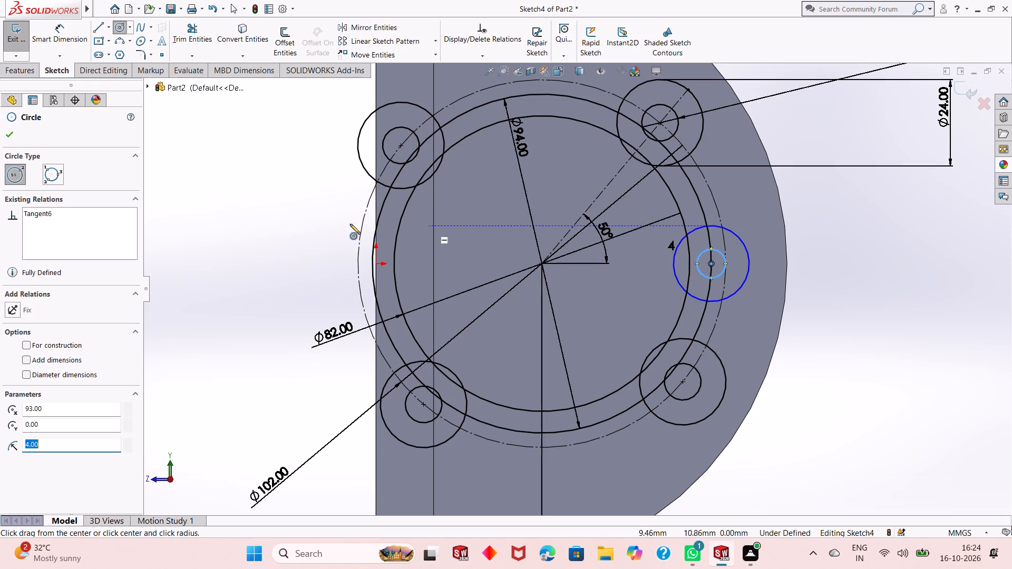
pyautogui.rightClick(199, 179)
pyautogui.click(221, 188)
# Dimension the outer circle at the 94 mm circle's right-hand quadrant as 24 mm in diameter.
pyautogui.click(74, 33)
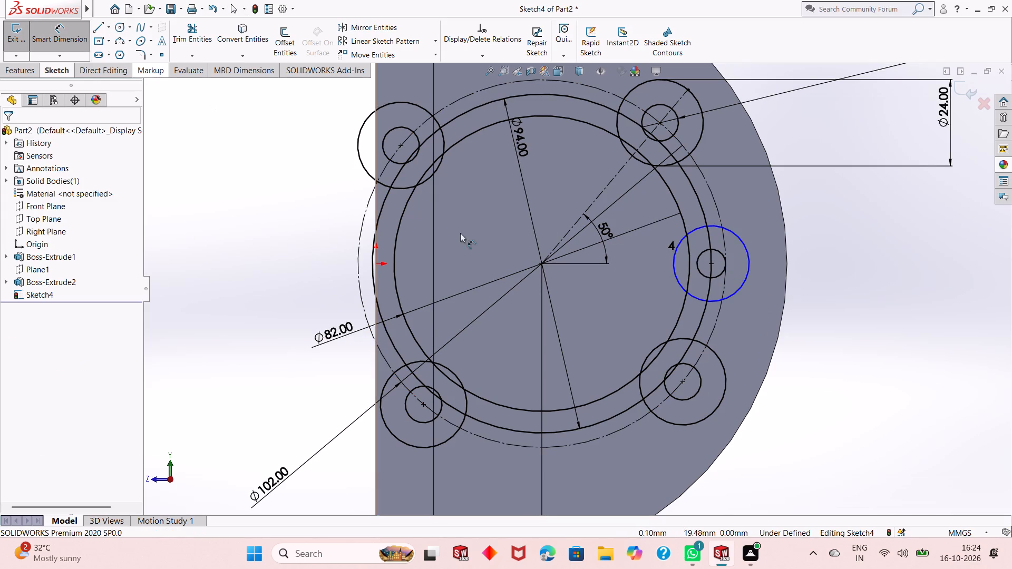
pyautogui.click(674, 278)
pyautogui.click(635, 298)
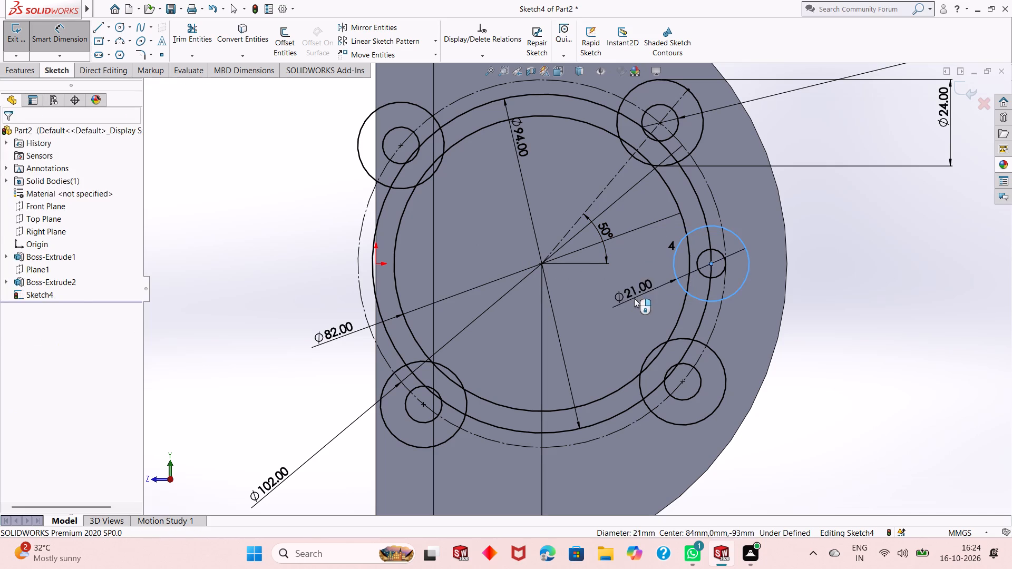
pyautogui.write('24')
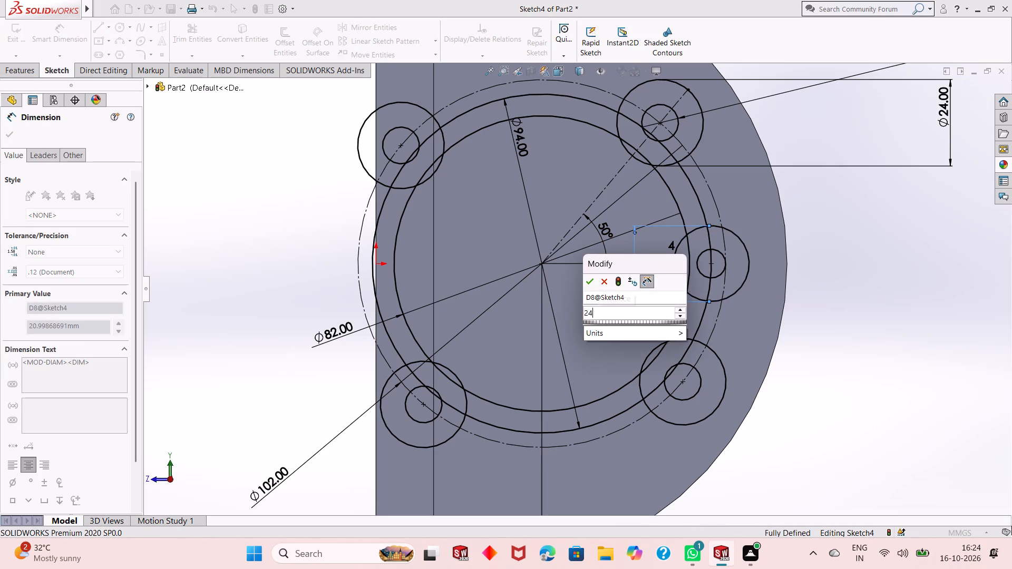
pyautogui.press('Return')
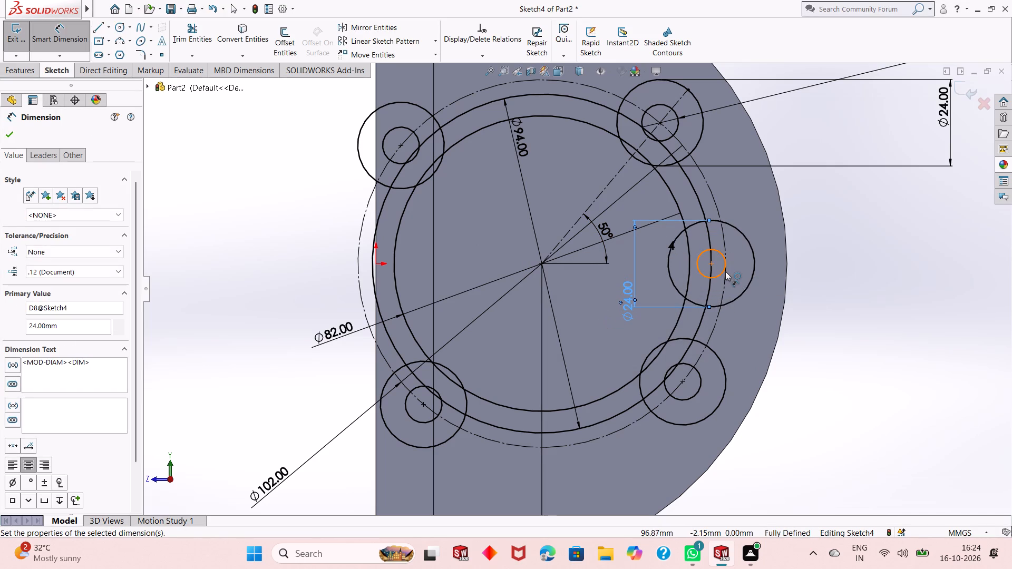
pyautogui.click(723, 272)
pyautogui.press('Escape')
pyautogui.press('Escape')
pyautogui.press('Escape')
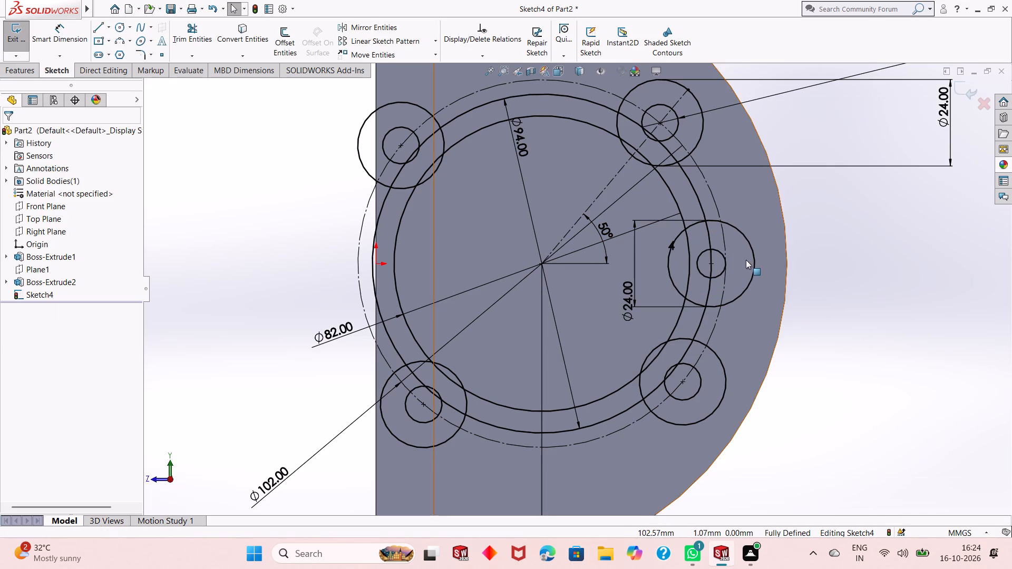
pyautogui.press('Escape')
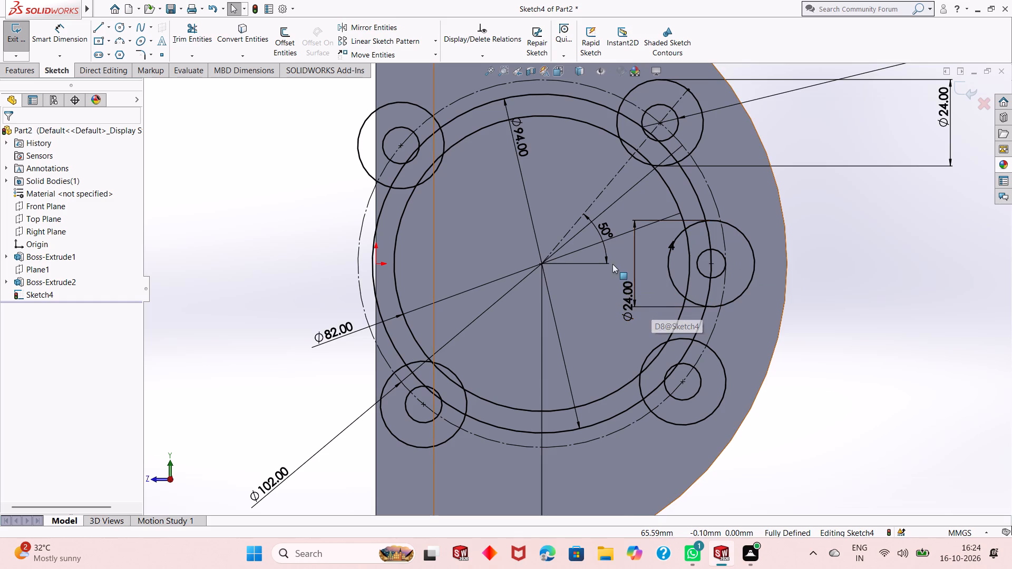
# Draw a three-point arc of about 72.8 mm radius from the upper-right to the lower-right lug circle, touching the middle 24 mm circle.
pyautogui.click(122, 44)
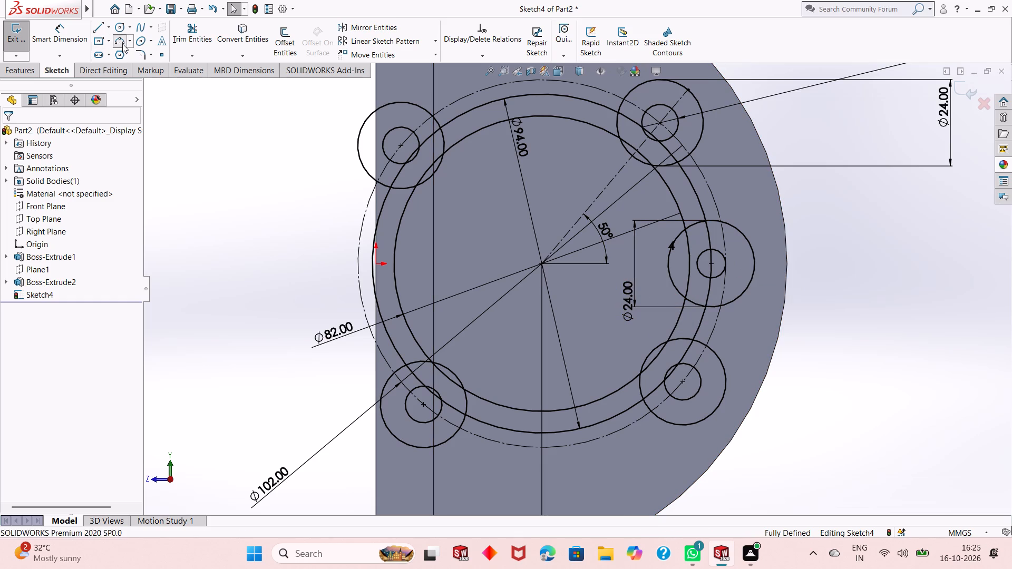
pyautogui.click(678, 85)
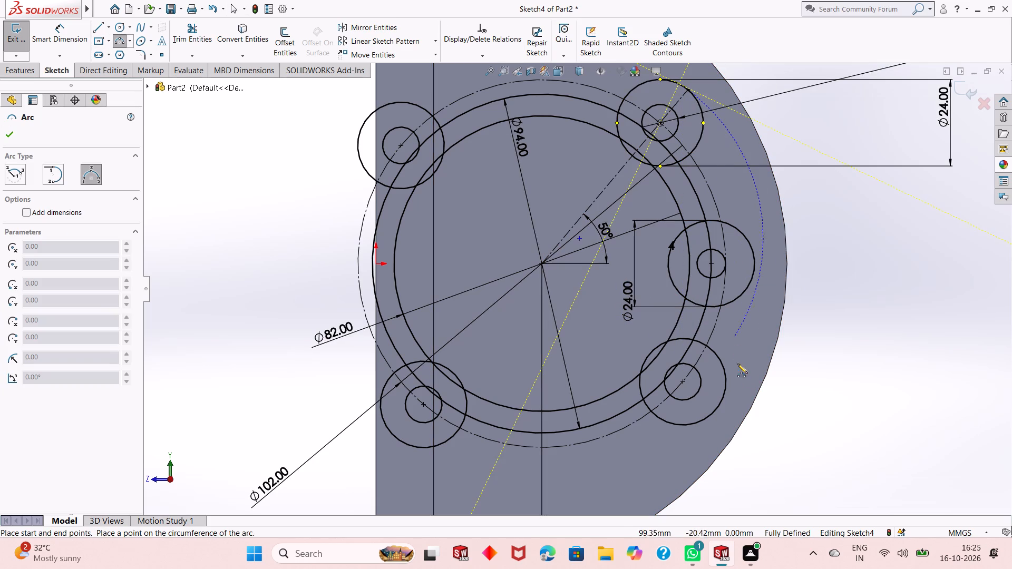
pyautogui.click(708, 415)
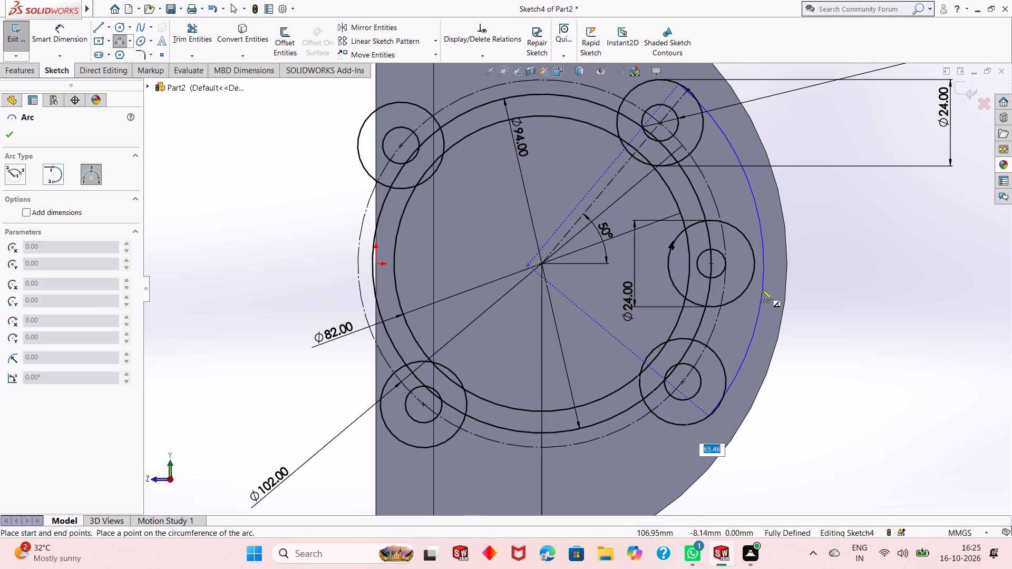
pyautogui.click(752, 270)
pyautogui.press('Escape')
pyautogui.press('Escape')
pyautogui.press('Escape')
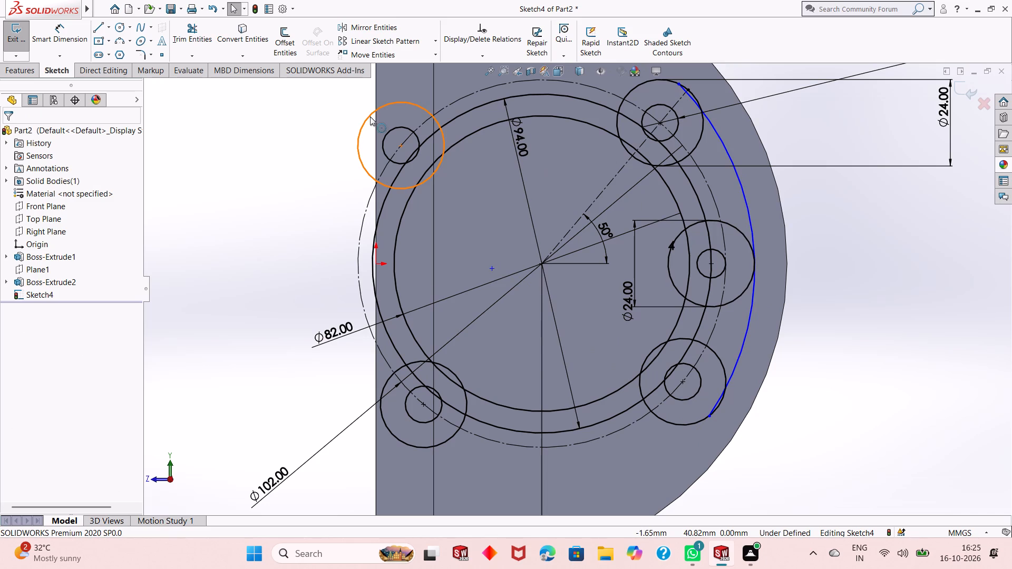
pyautogui.press('Escape')
pyautogui.press('Escape')
# Make the outer arc tangent to the upper-right and lower-right 24 mm lug circles.
pyautogui.click(726, 158)
pyautogui.press('Escape')
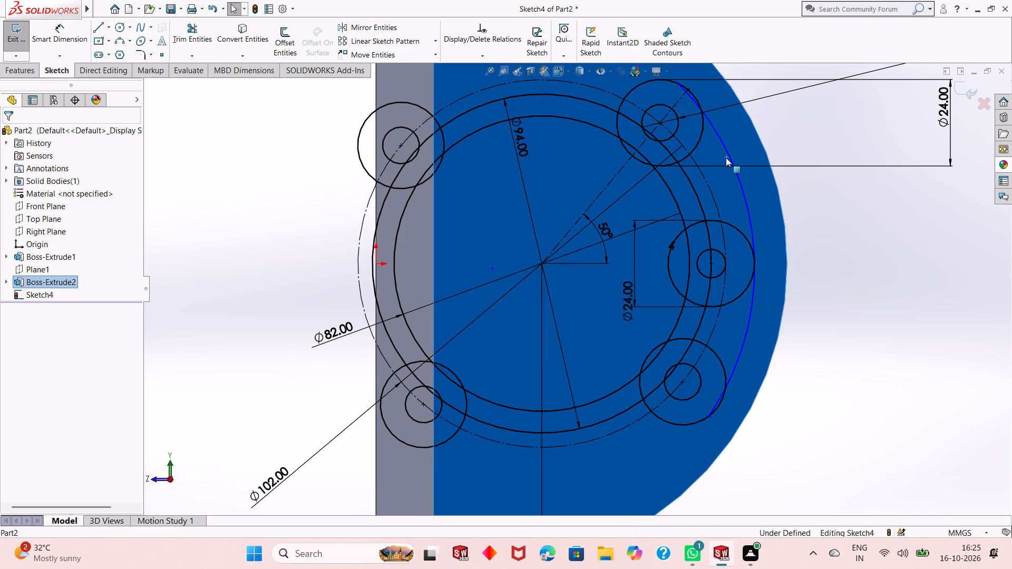
pyautogui.click(725, 148)
pyautogui.keyDown('ctrl'); pyautogui.click(705, 130); pyautogui.keyUp('ctrl')
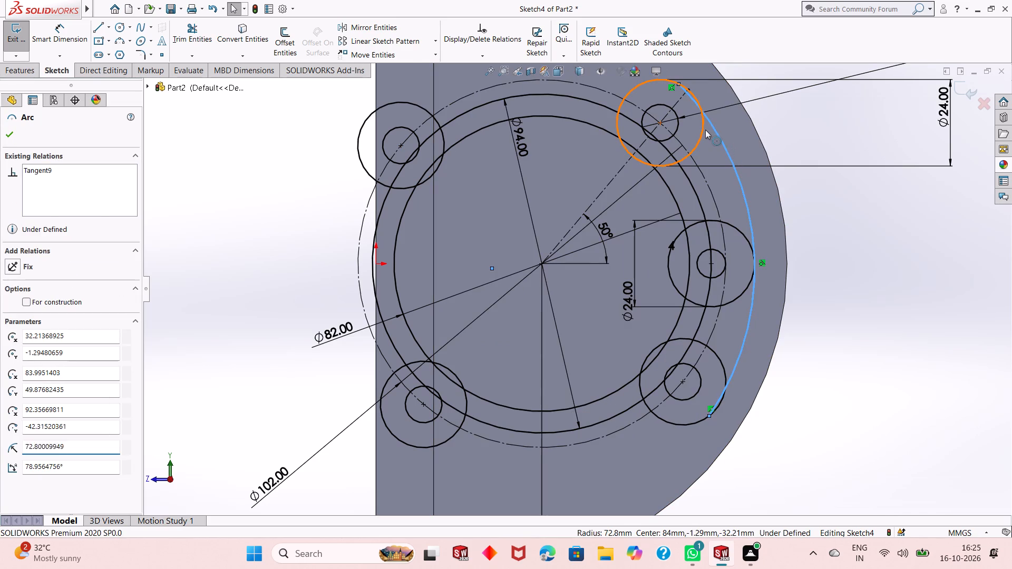
pyautogui.click(755, 83)
pyautogui.press('Escape')
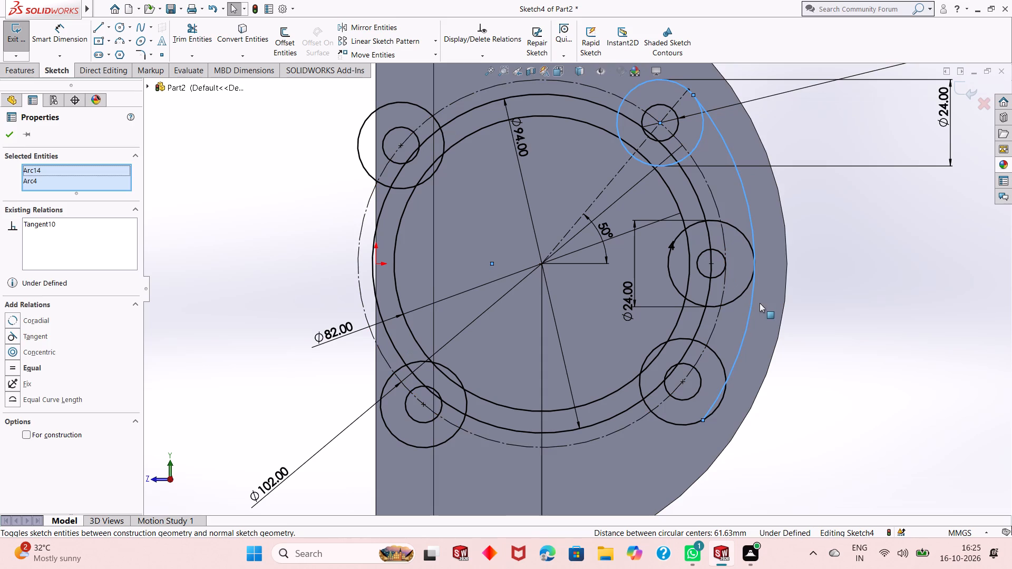
pyautogui.press('Escape')
pyautogui.click(743, 340)
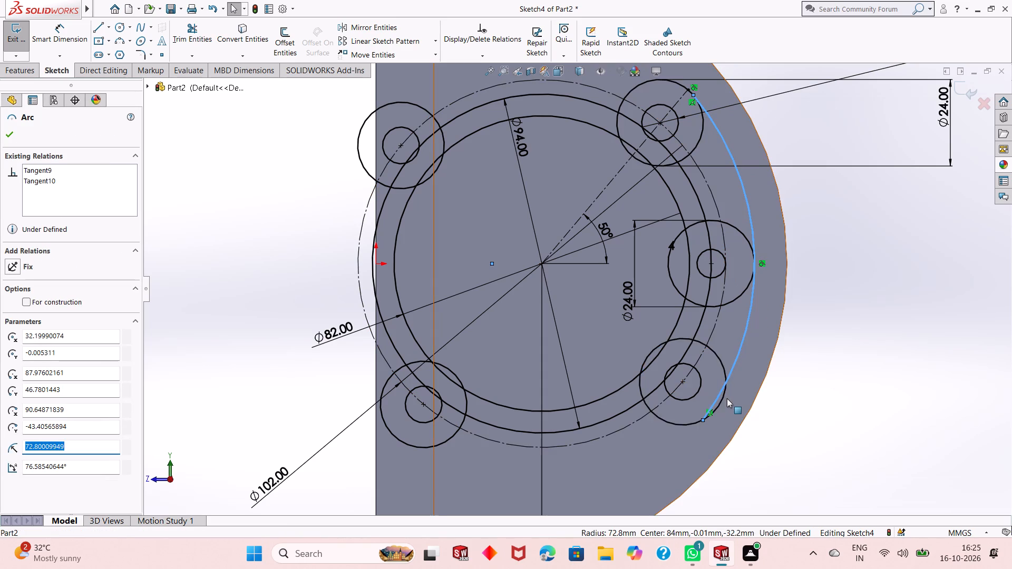
pyautogui.keyDown('ctrl'); pyautogui.click(723, 400); pyautogui.keyUp('ctrl')
pyautogui.click(768, 354)
pyautogui.press('Escape')
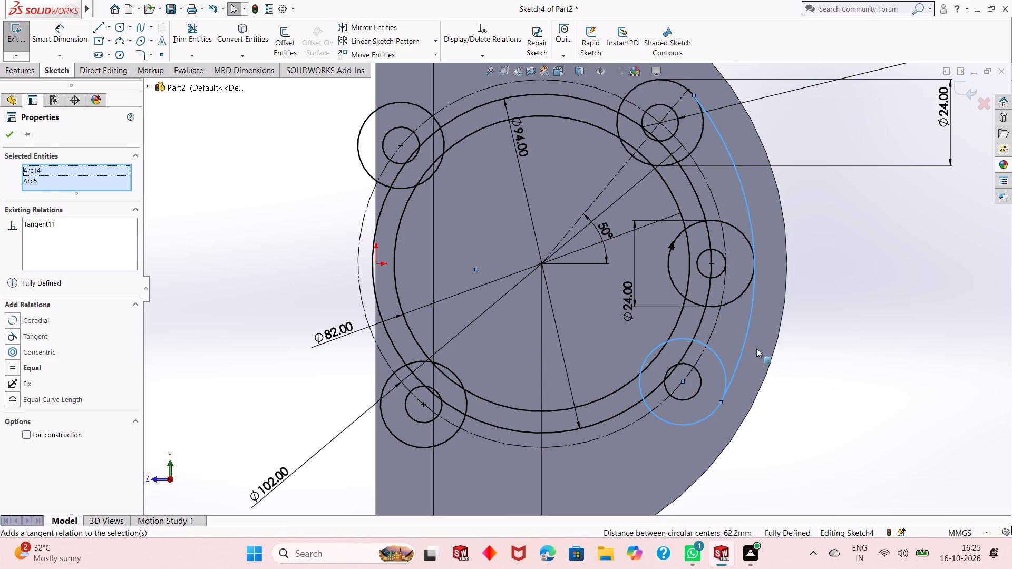
pyautogui.press('Escape')
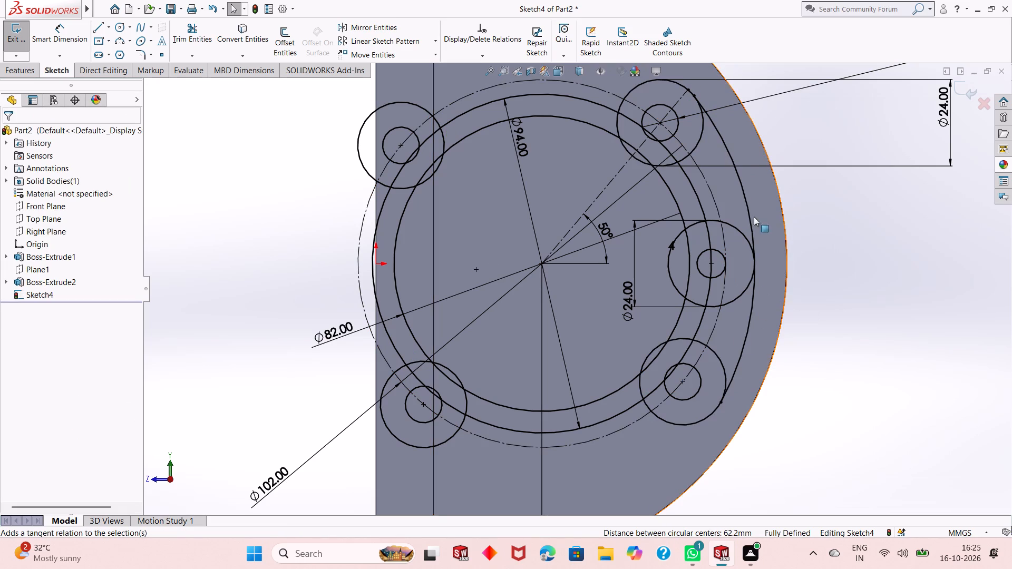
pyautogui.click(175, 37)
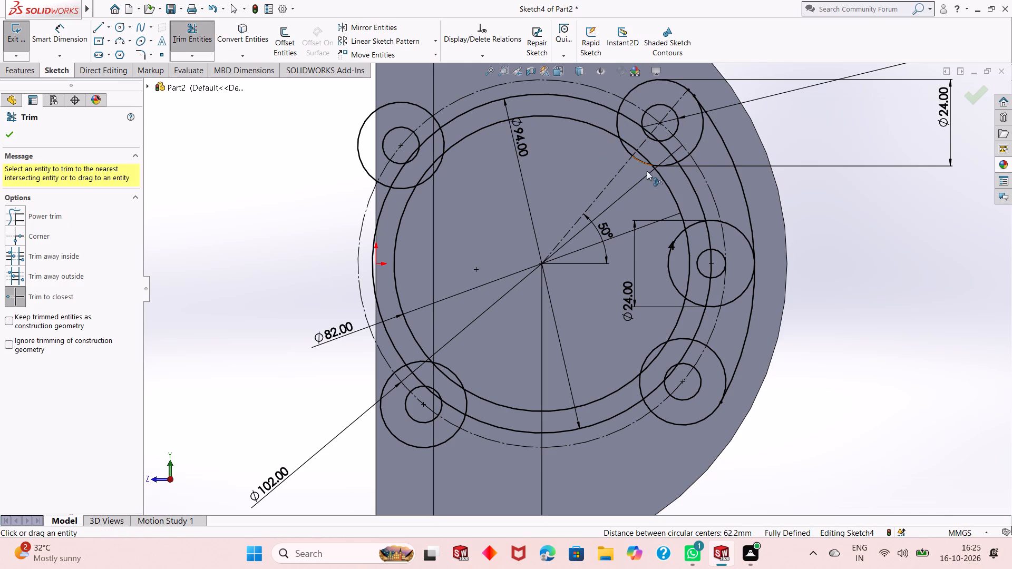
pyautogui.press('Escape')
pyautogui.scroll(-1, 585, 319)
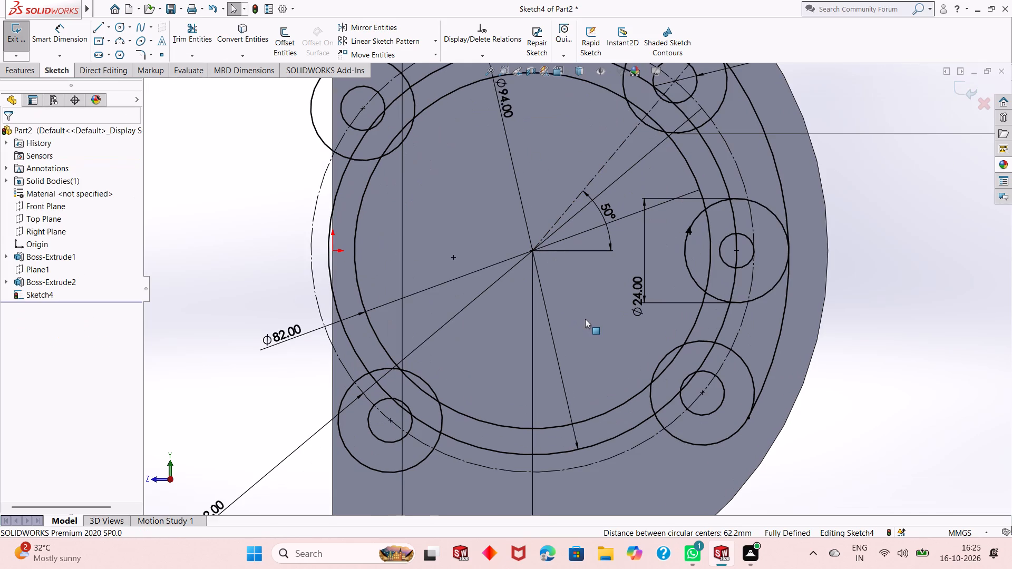
# Draw a vertical line about 37 mm long along the plate-boss edge, from its bottom end up into the lower-left lug circle.
pyautogui.scroll(3, 585, 333)
pyautogui.scroll(-2, 494, 431)
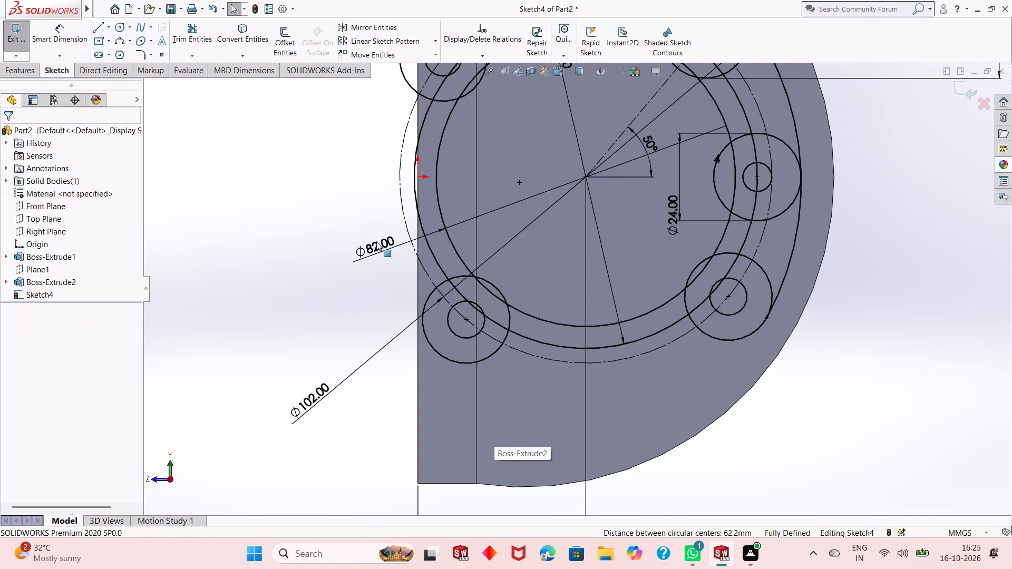
pyautogui.click(95, 26)
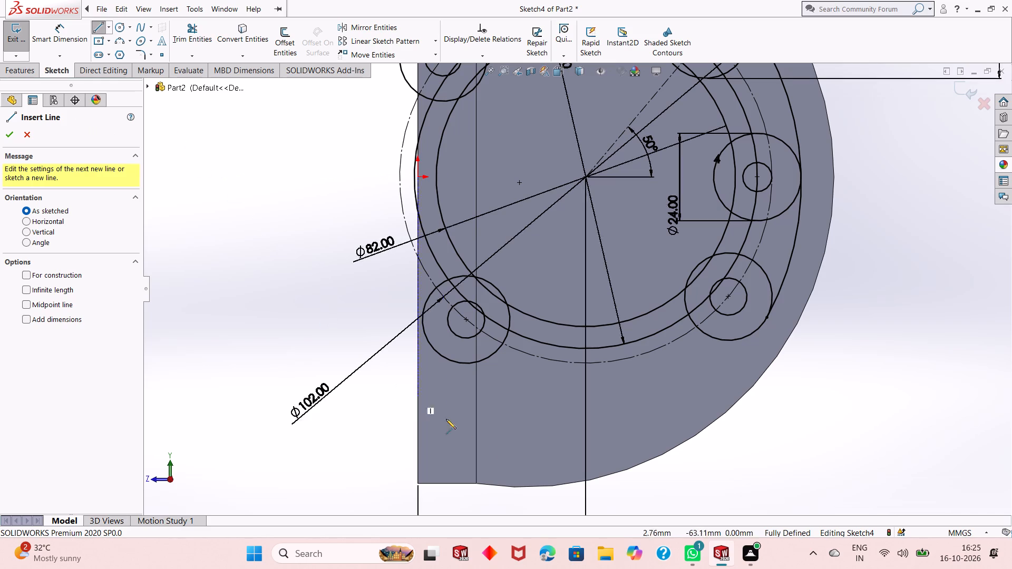
pyautogui.click(476, 485)
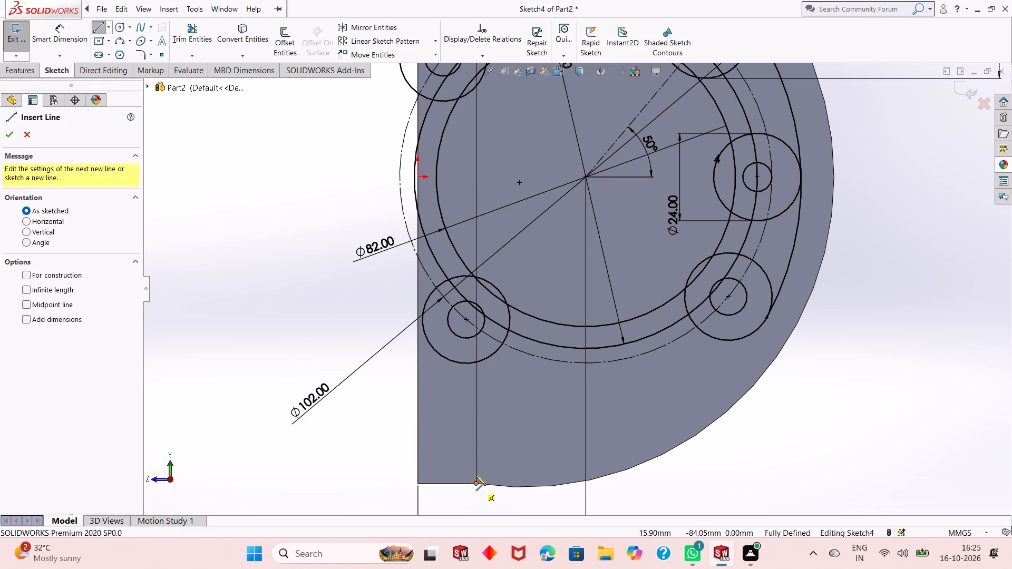
pyautogui.click(474, 349)
pyautogui.press('Escape')
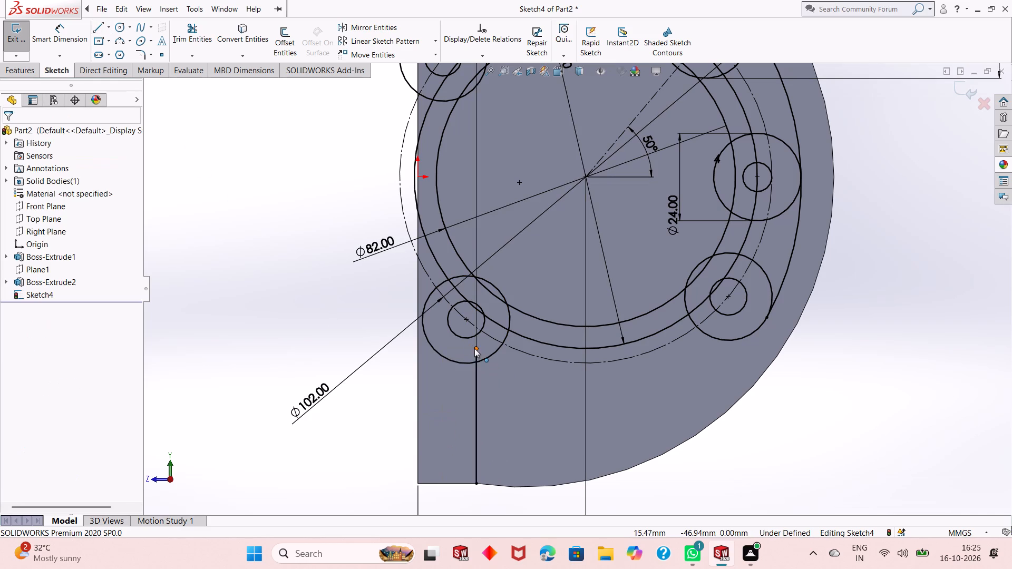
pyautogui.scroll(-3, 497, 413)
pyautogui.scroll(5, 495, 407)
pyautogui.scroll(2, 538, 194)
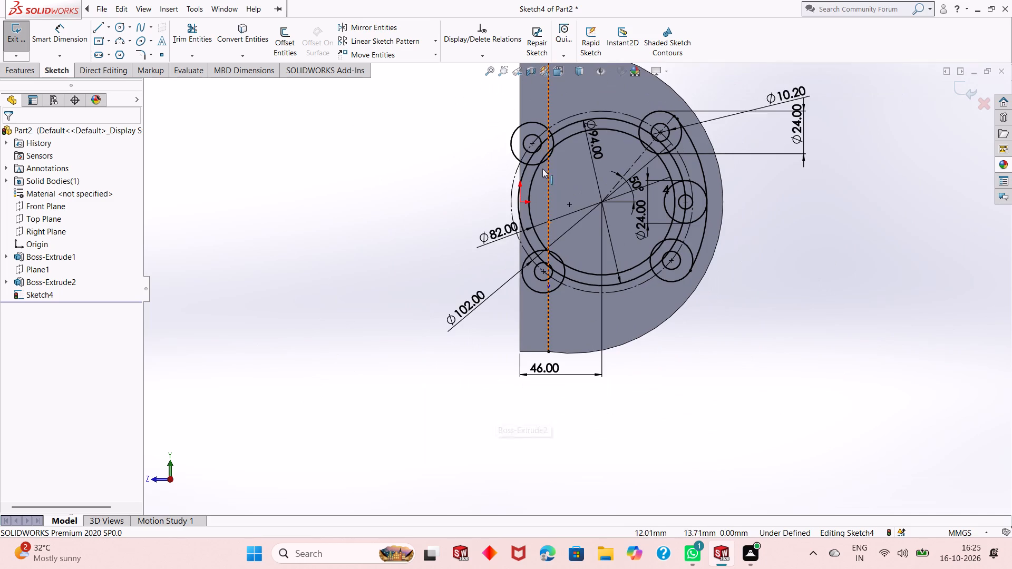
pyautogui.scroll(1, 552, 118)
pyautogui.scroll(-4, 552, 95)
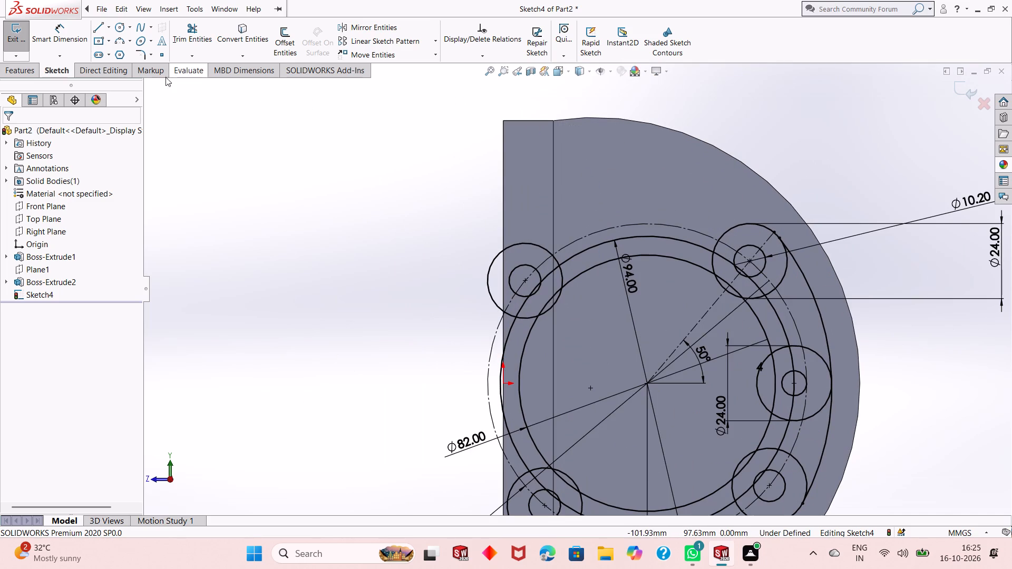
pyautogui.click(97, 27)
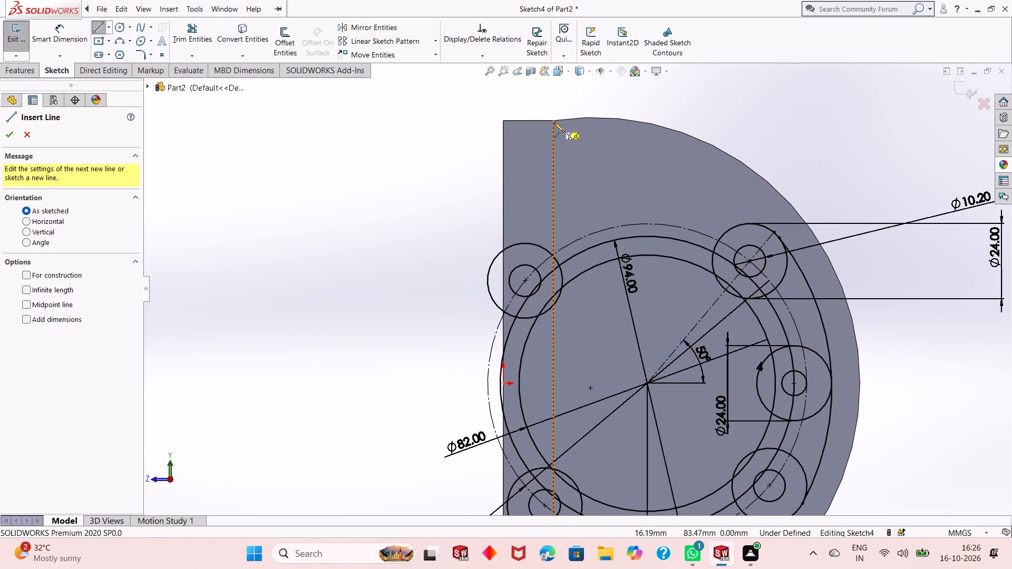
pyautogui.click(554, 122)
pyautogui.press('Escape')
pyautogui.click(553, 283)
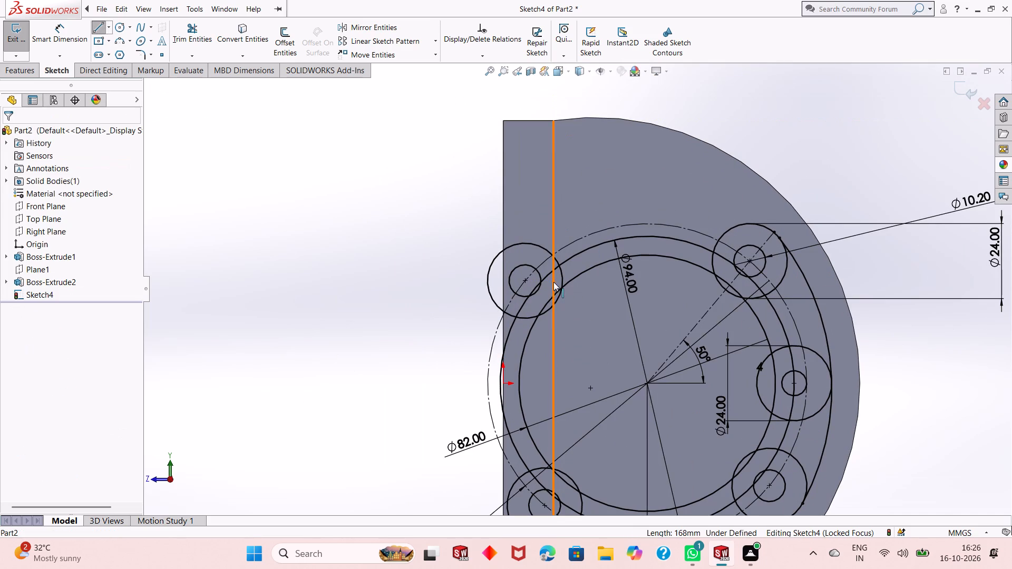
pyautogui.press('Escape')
# Draw a vertical line about 51 mm long along the plate-boss edge, from its top end down into the upper-left lug circle.
pyautogui.click(100, 23)
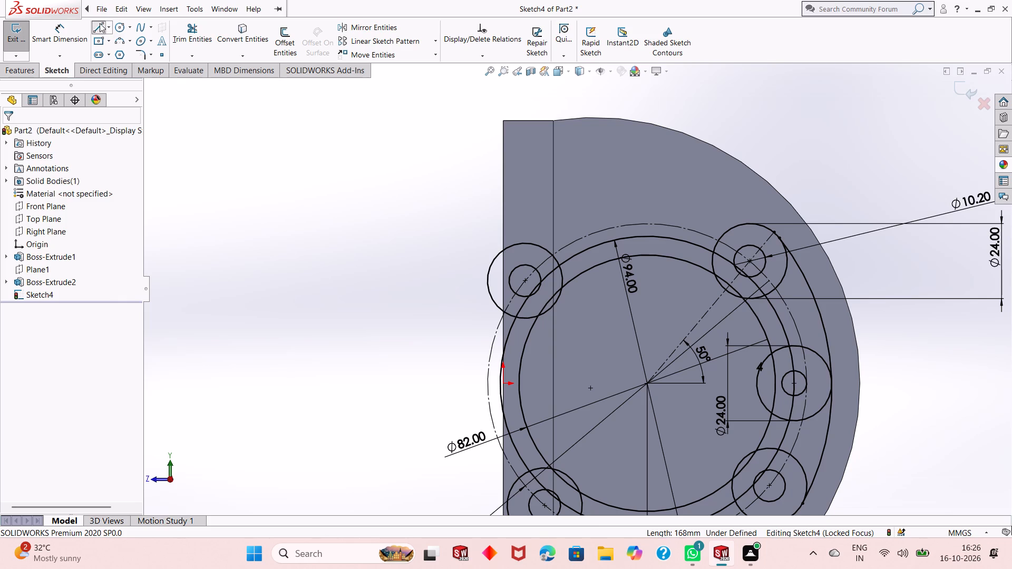
pyautogui.click(552, 120)
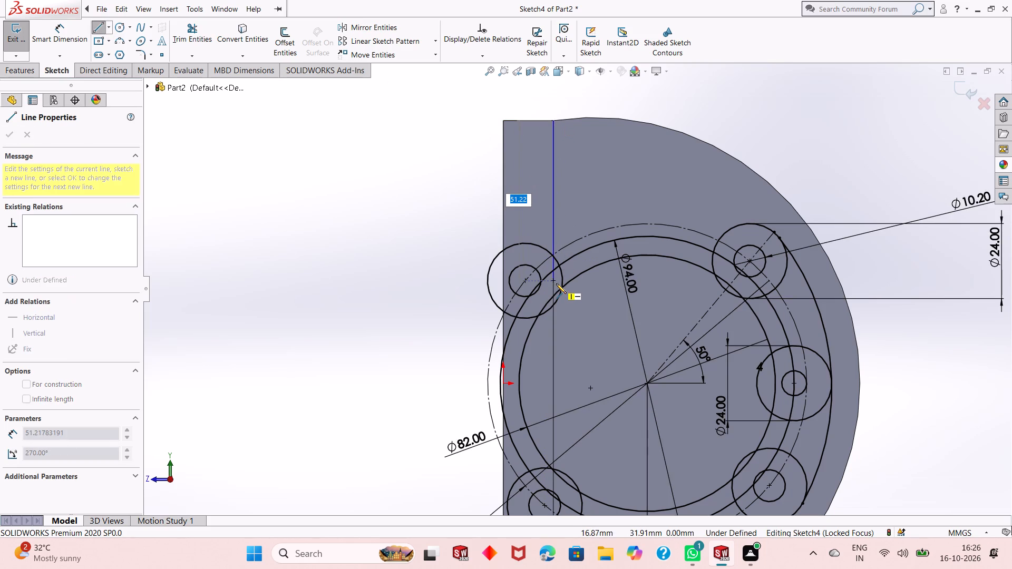
pyautogui.click(556, 283)
pyautogui.press('Escape')
pyautogui.press('Escape')
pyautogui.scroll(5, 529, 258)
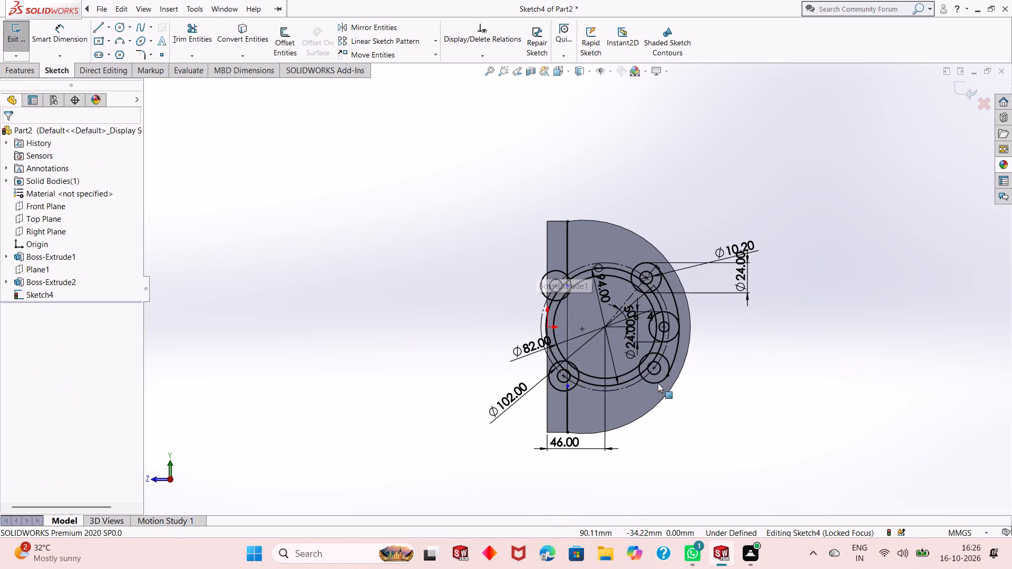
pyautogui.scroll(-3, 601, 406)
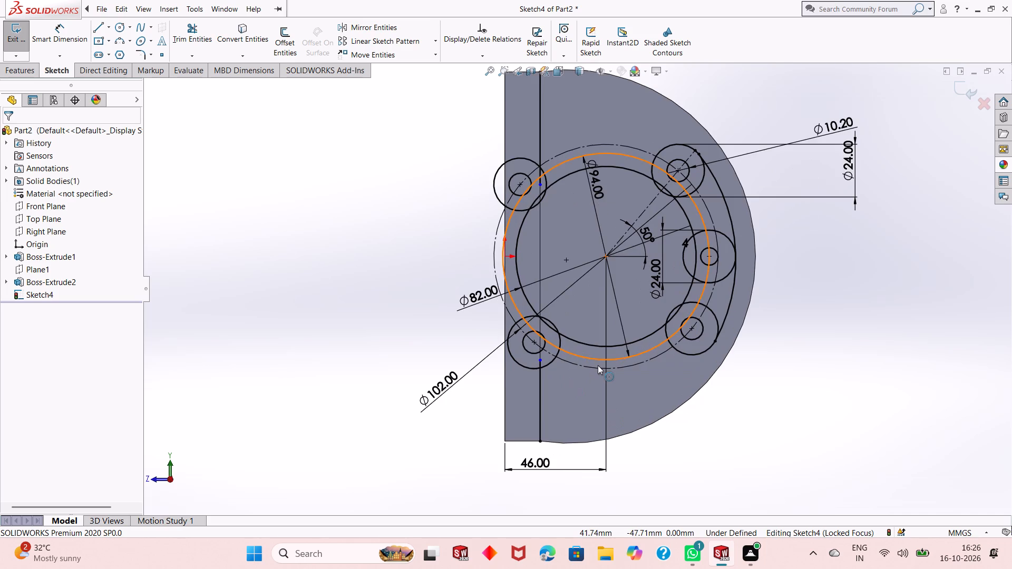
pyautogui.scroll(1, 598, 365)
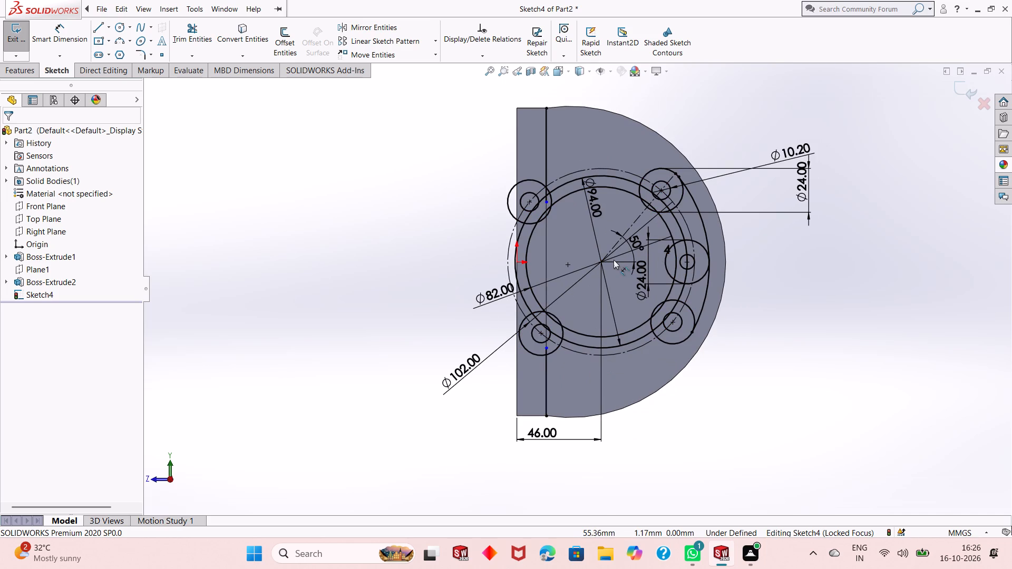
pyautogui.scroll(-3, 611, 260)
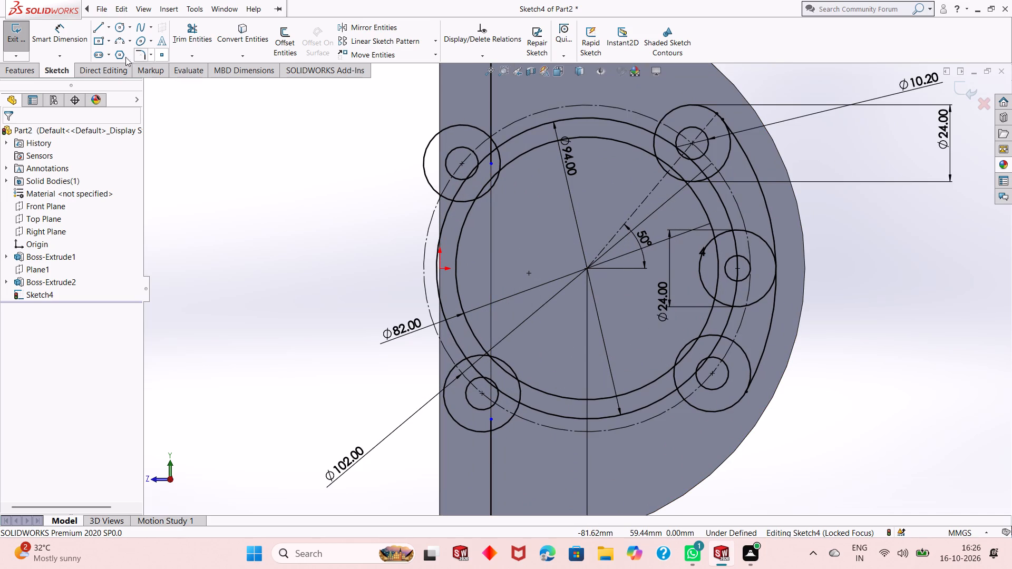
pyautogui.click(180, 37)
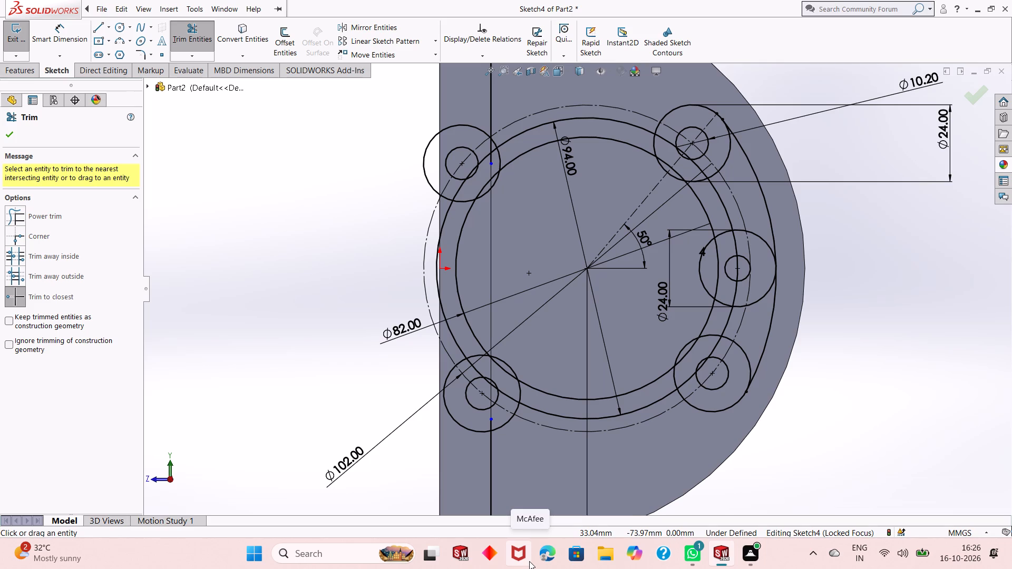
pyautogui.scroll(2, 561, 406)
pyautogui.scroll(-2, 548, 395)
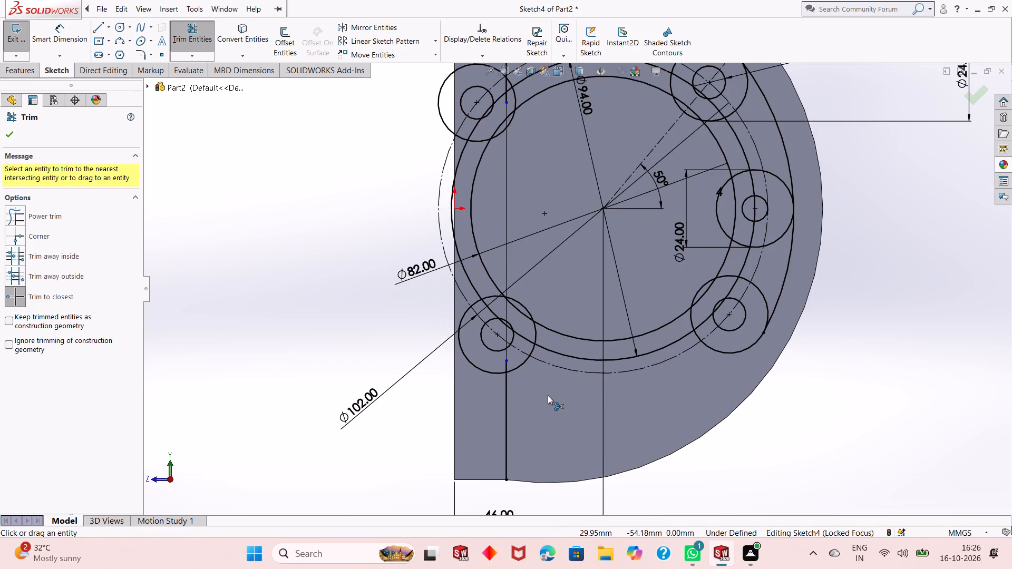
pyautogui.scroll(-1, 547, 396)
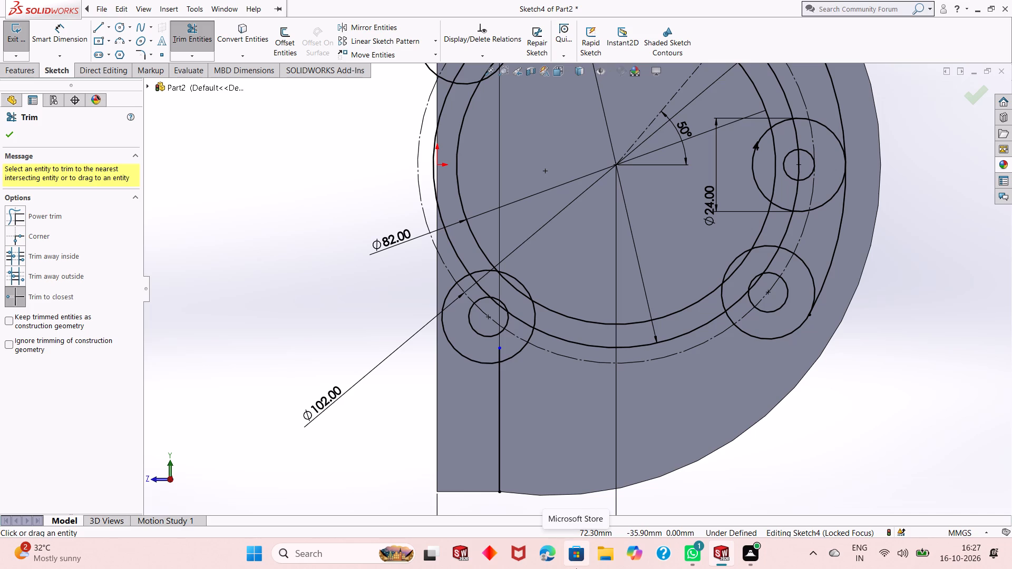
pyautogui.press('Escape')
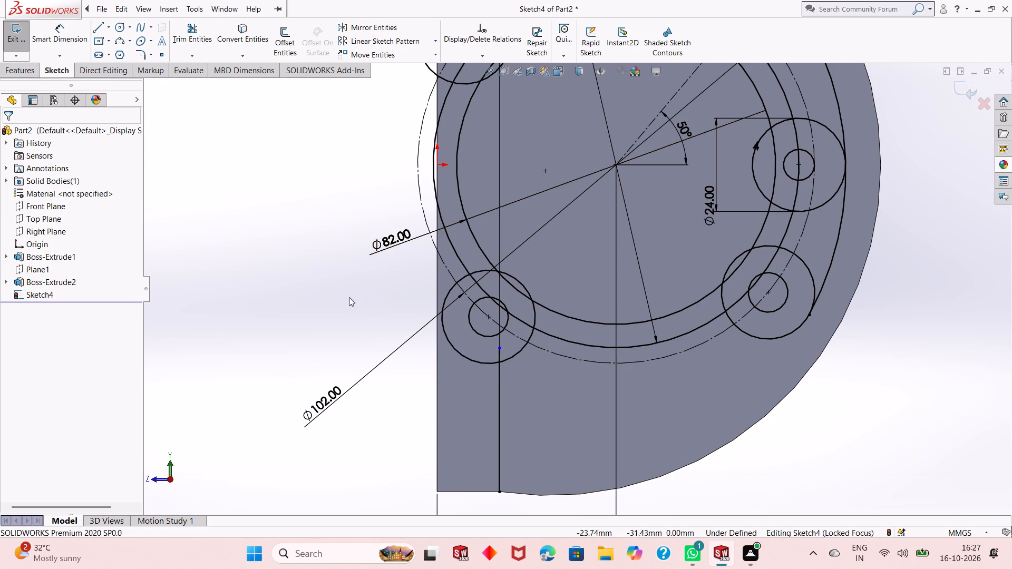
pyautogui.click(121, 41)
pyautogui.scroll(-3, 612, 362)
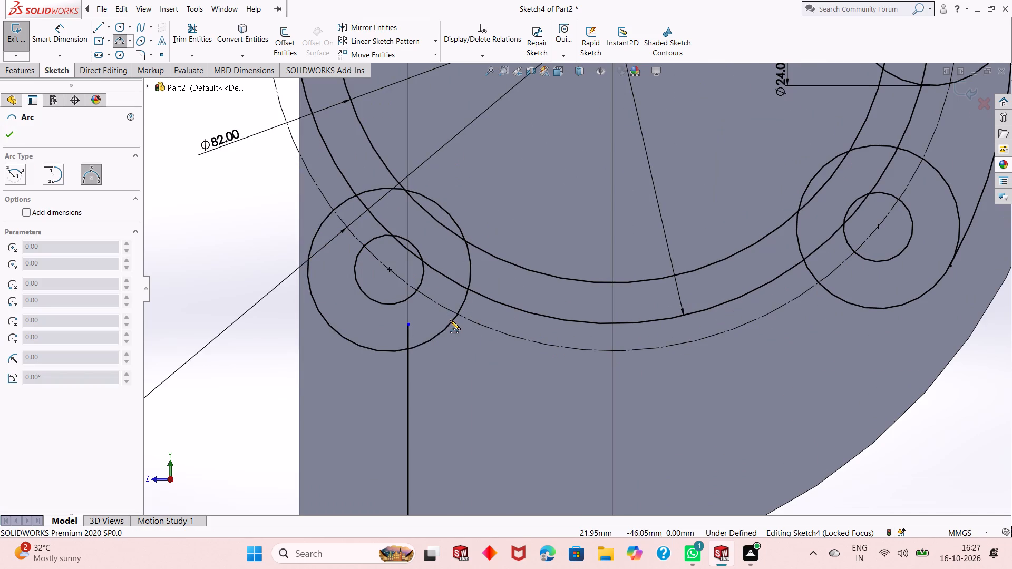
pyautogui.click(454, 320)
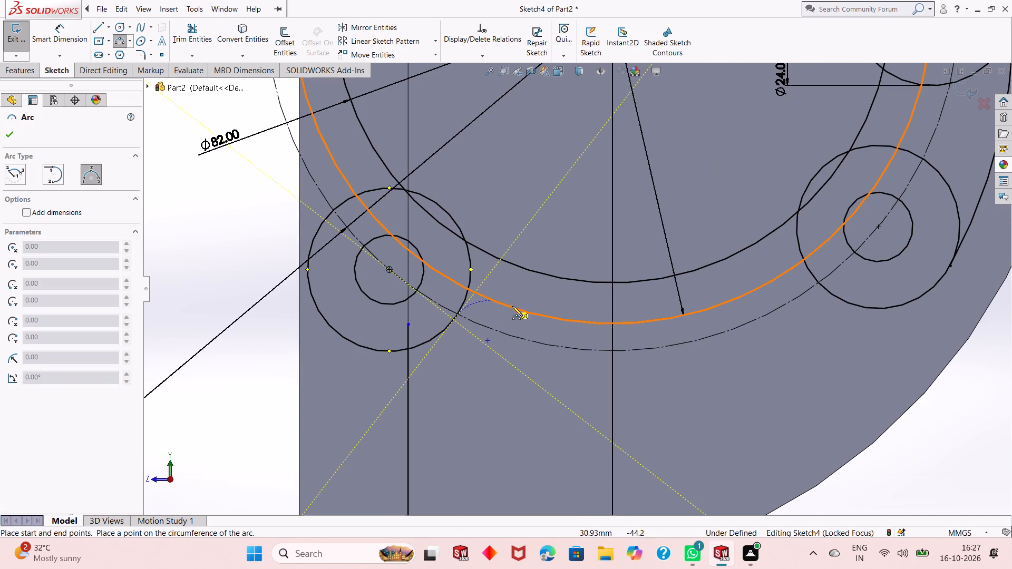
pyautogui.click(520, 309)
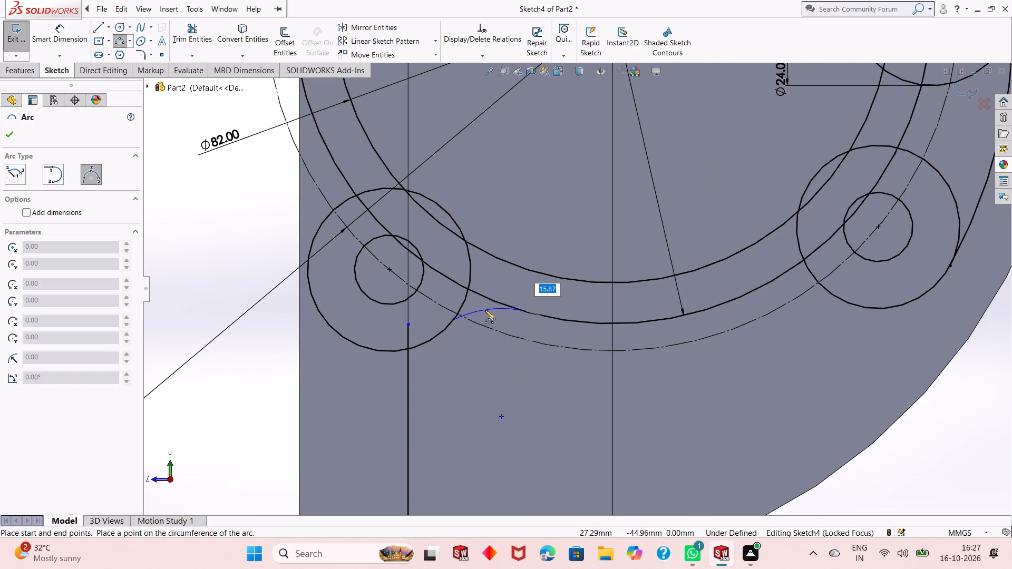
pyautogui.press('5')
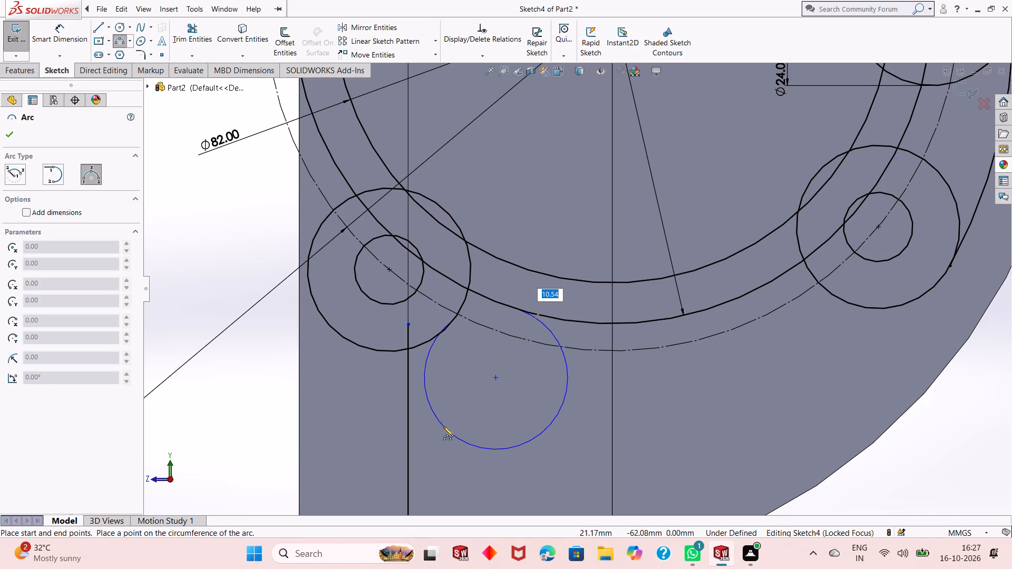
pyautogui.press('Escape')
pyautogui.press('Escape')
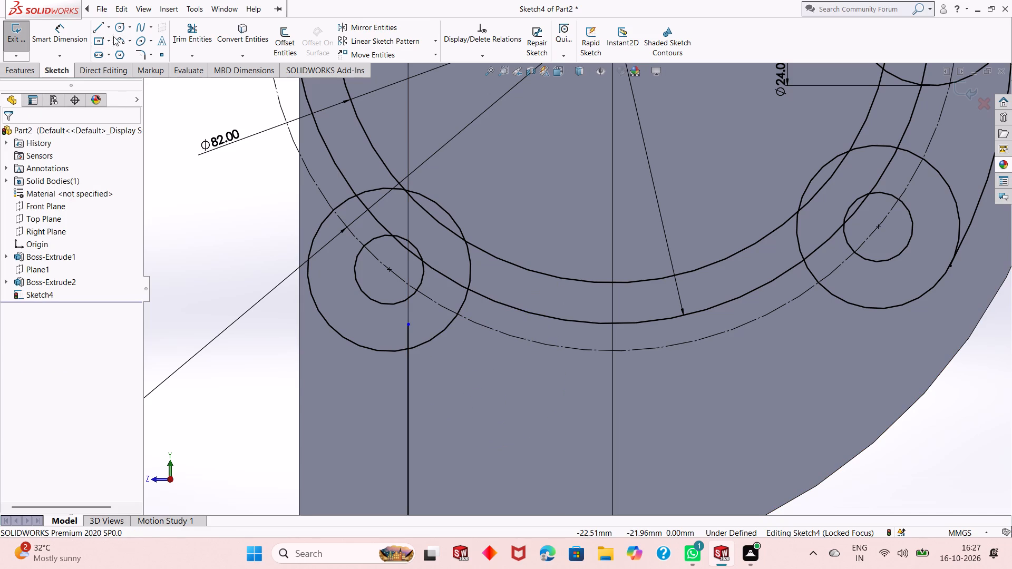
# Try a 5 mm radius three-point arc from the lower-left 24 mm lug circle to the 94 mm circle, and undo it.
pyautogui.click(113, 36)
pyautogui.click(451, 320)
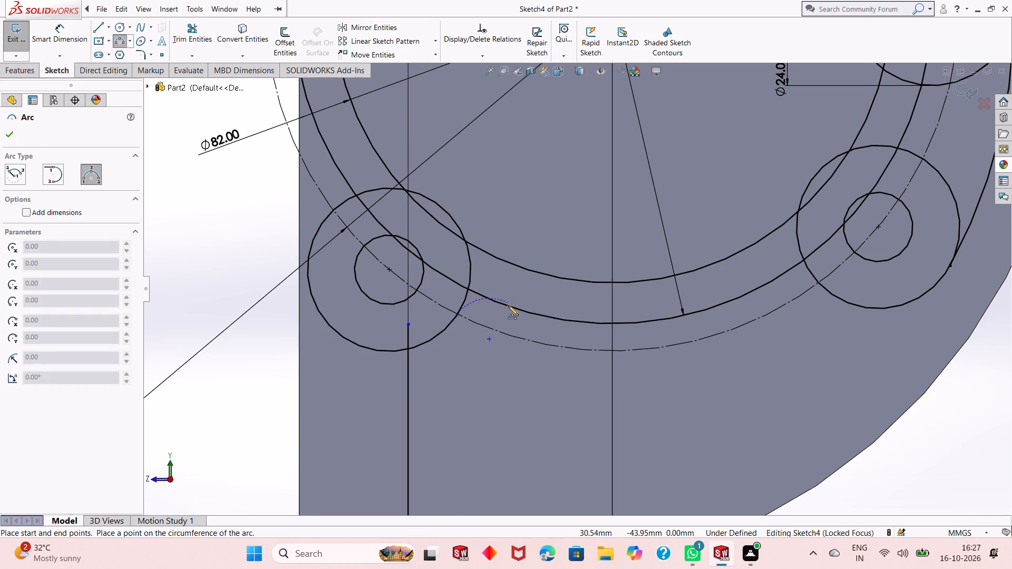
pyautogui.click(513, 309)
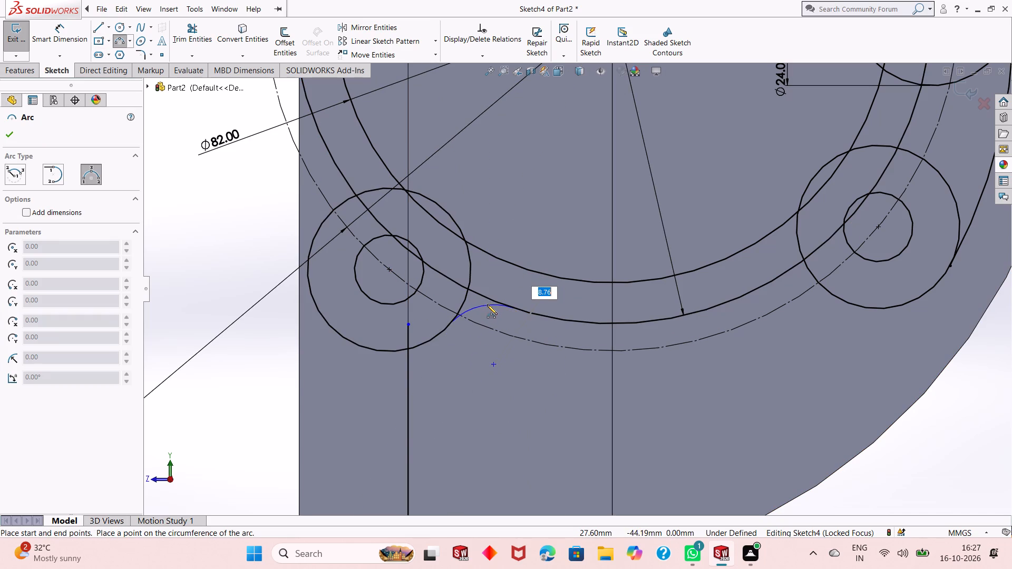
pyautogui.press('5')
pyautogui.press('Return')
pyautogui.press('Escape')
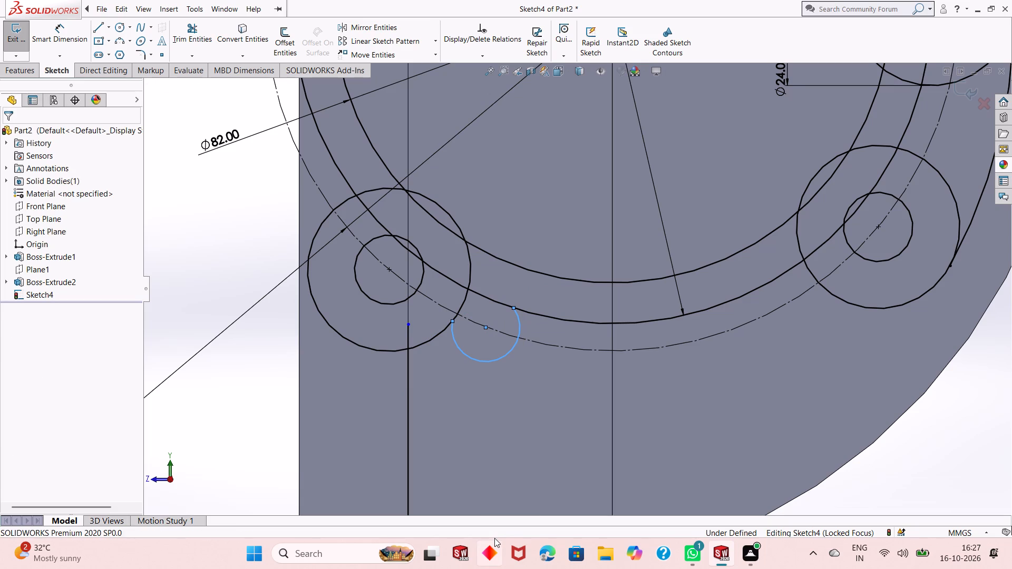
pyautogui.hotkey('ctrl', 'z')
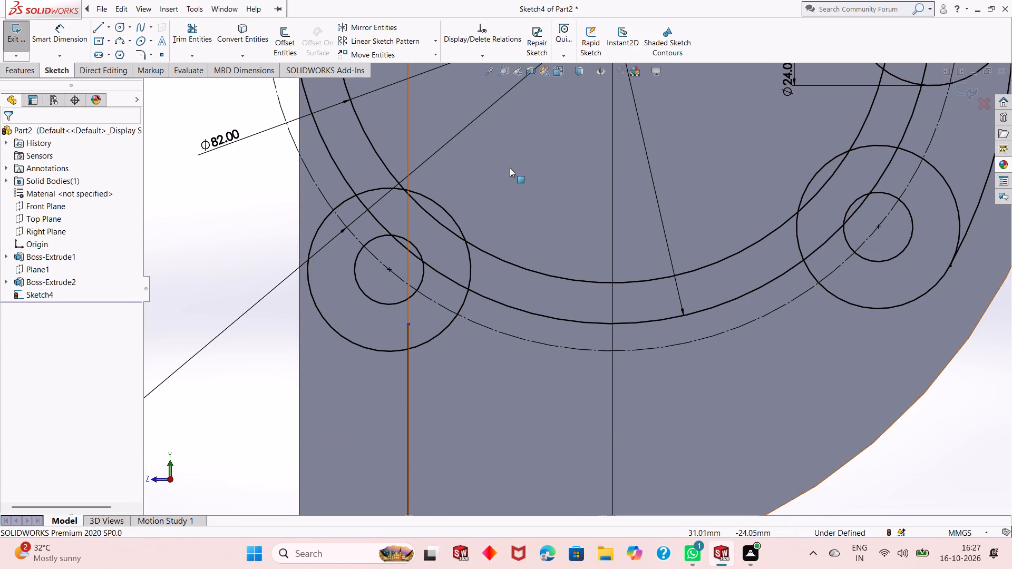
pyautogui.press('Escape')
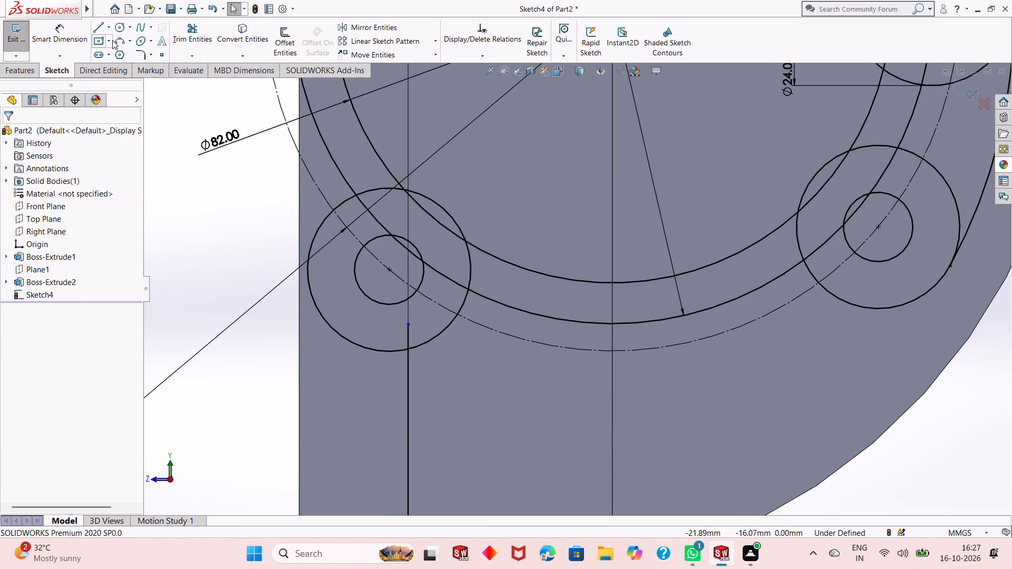
# Draw a three-point arc of 5 mm radius from the lower-left 24 mm lug circle to the 94 mm circle.
pyautogui.click(120, 38)
pyautogui.click(450, 328)
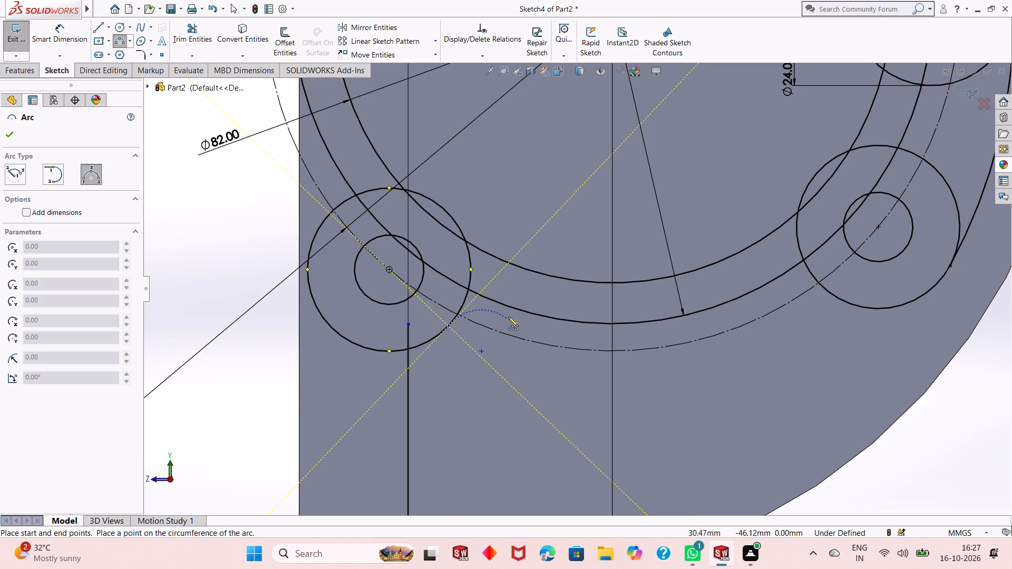
pyautogui.click(521, 312)
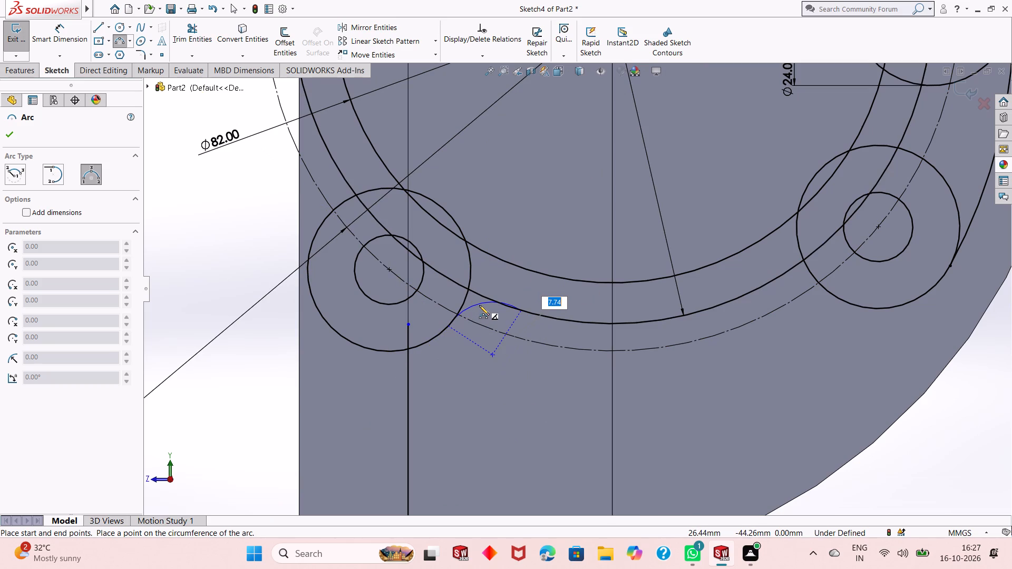
pyautogui.press('5')
pyautogui.press('Return')
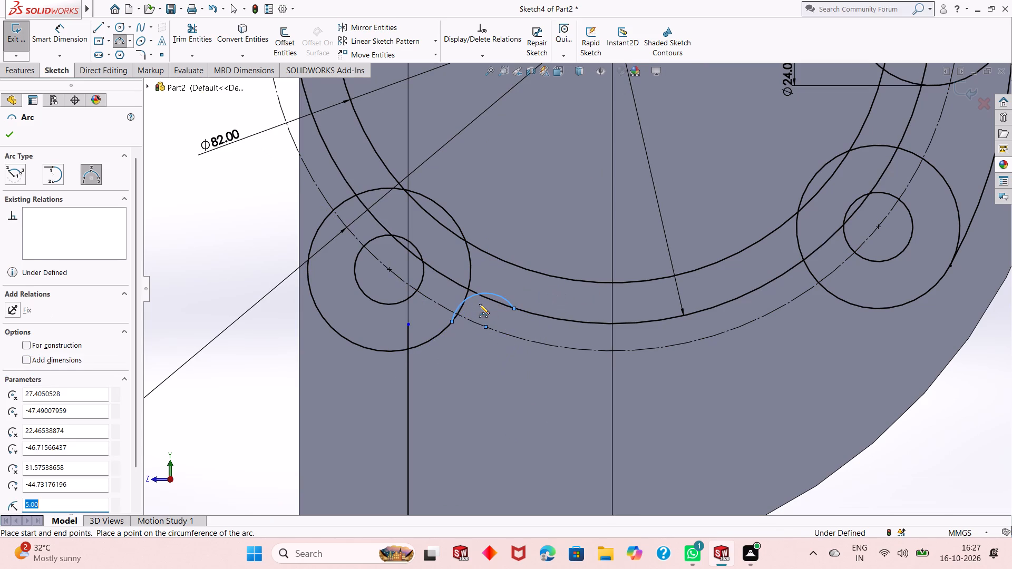
pyautogui.press('Escape')
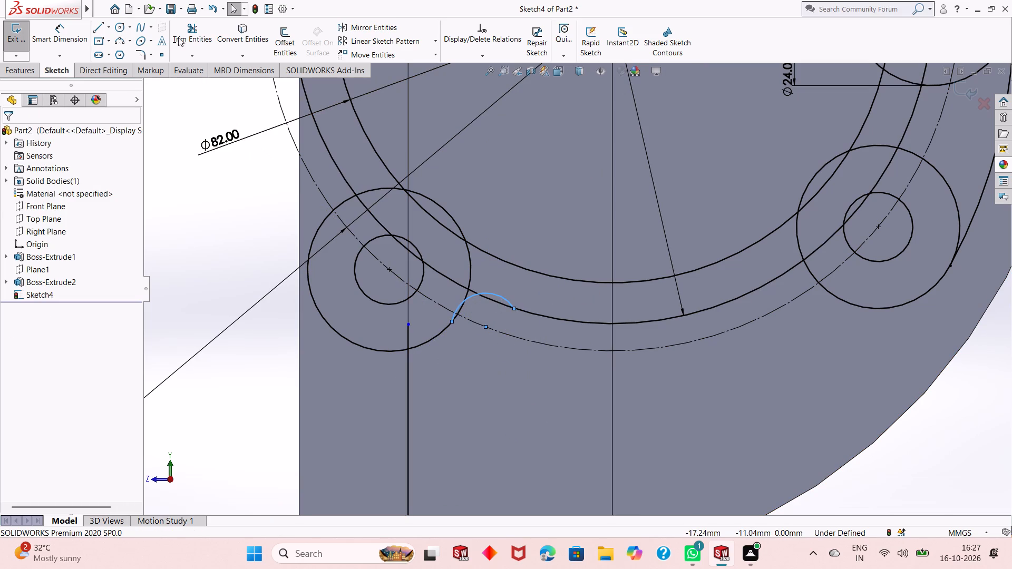
# Draw a three-point arc of 5 mm radius from the 94 mm circle to the lower-right 24 mm lug circle.
pyautogui.click(114, 37)
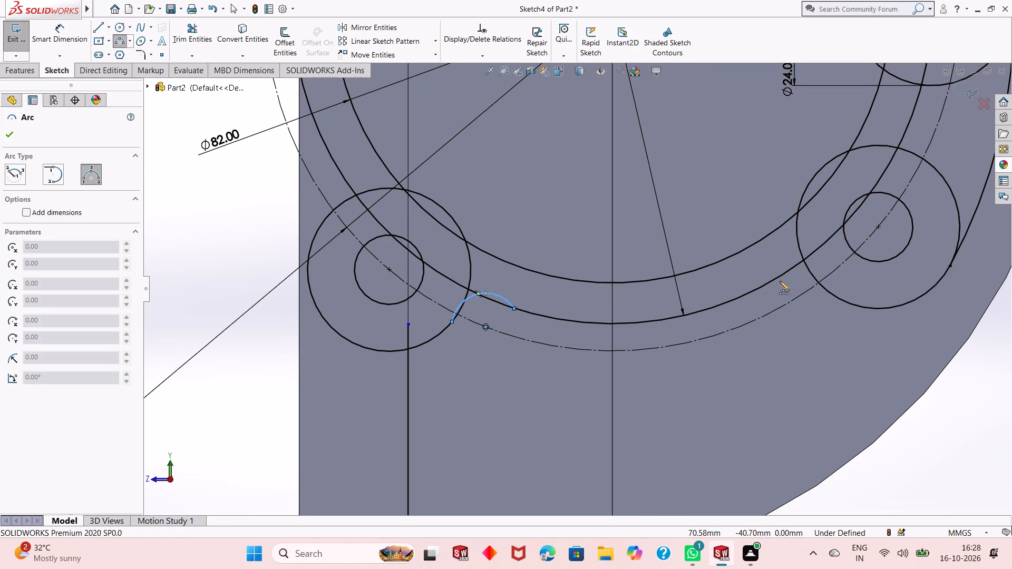
pyautogui.click(772, 284)
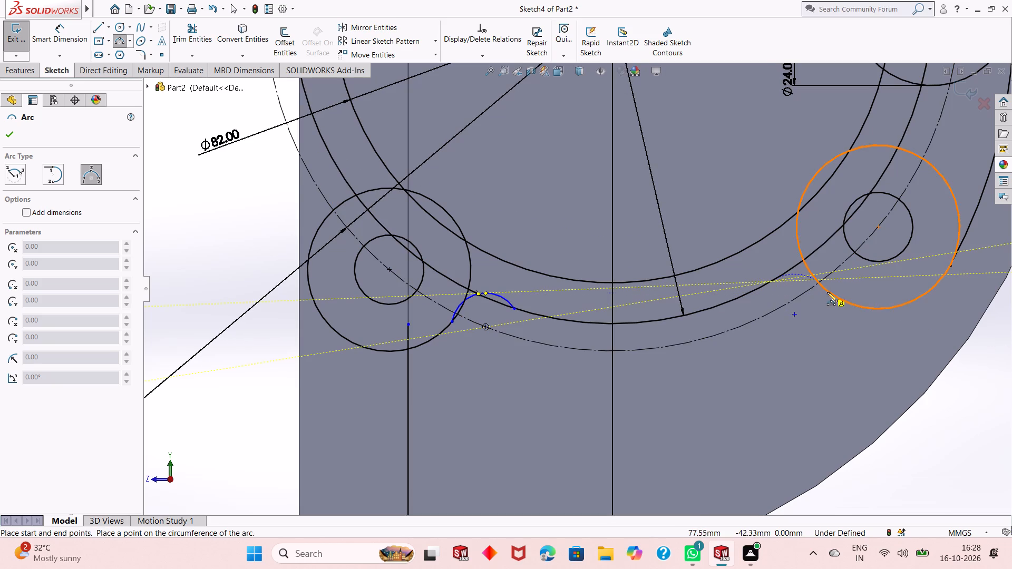
pyautogui.click(828, 292)
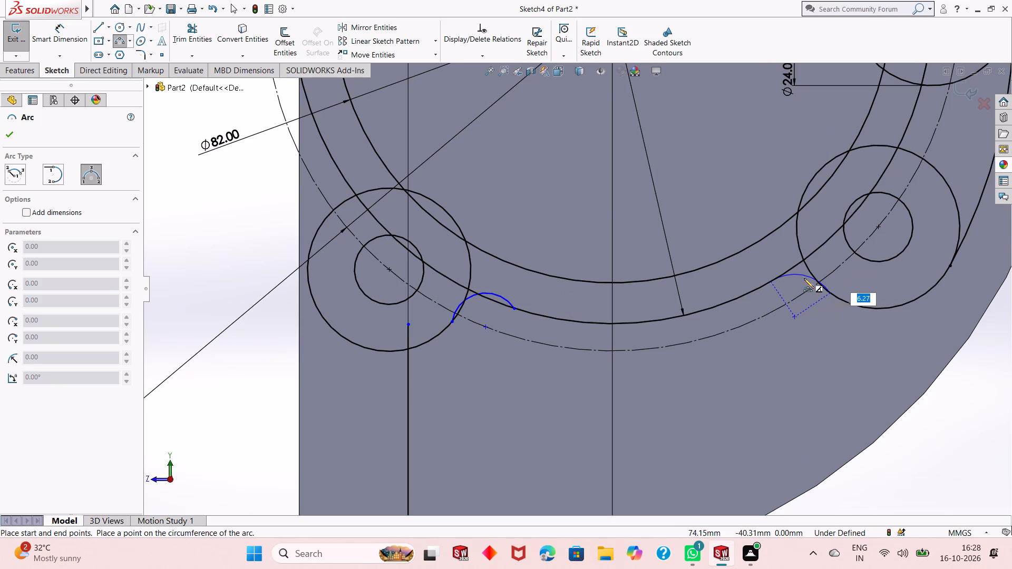
pyautogui.press('5')
pyautogui.press('Return')
# Draw a three-point arc of 5 mm radius from the upper-left 24 mm lug circle to the 94 mm circle.
pyautogui.scroll(4, 387, 369)
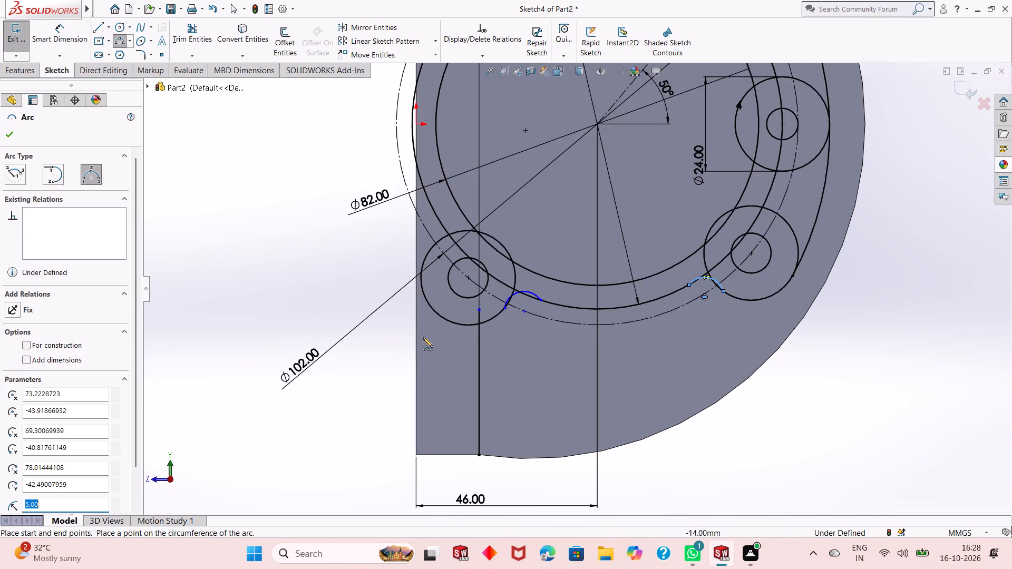
pyautogui.scroll(1, 531, 190)
pyautogui.scroll(1, 590, 86)
pyautogui.scroll(1, 583, 146)
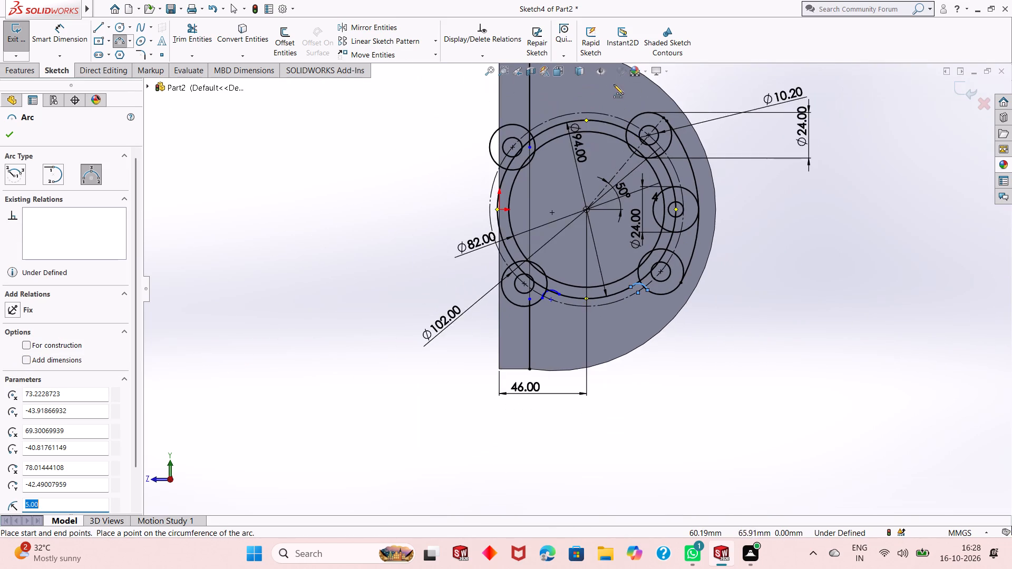
pyautogui.scroll(-6, 614, 84)
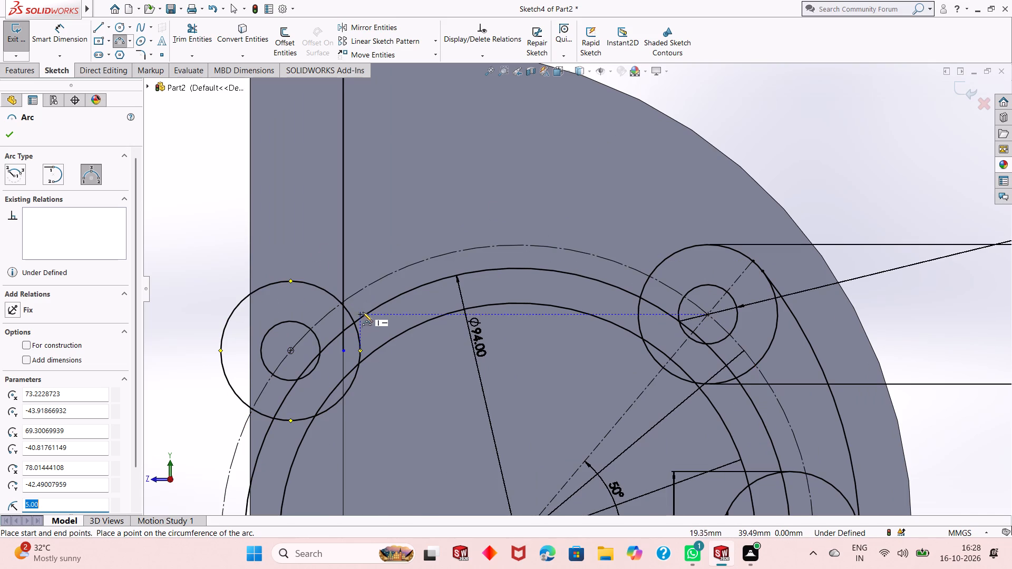
pyautogui.scroll(-1, 377, 312)
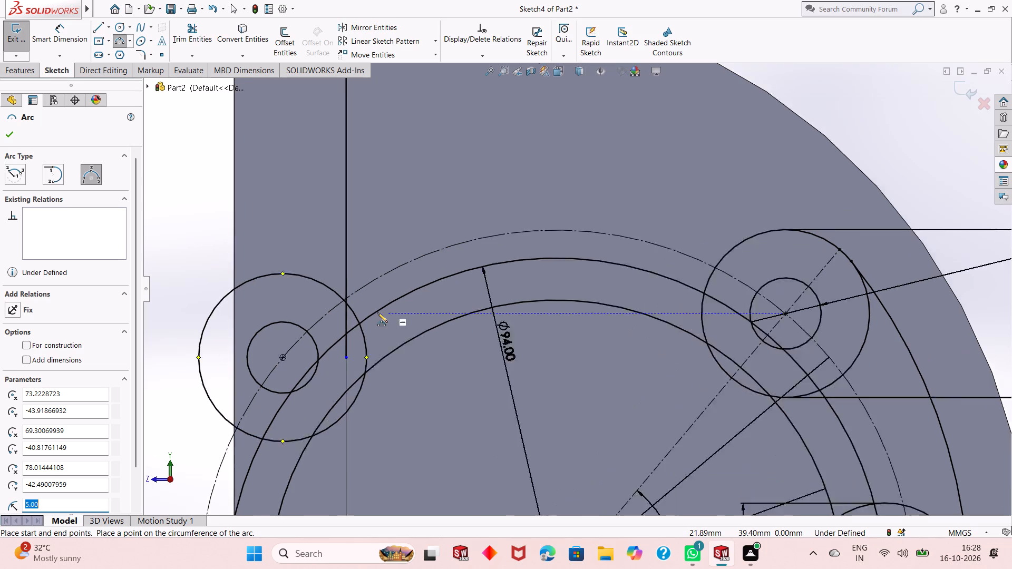
pyautogui.scroll(-2, 377, 312)
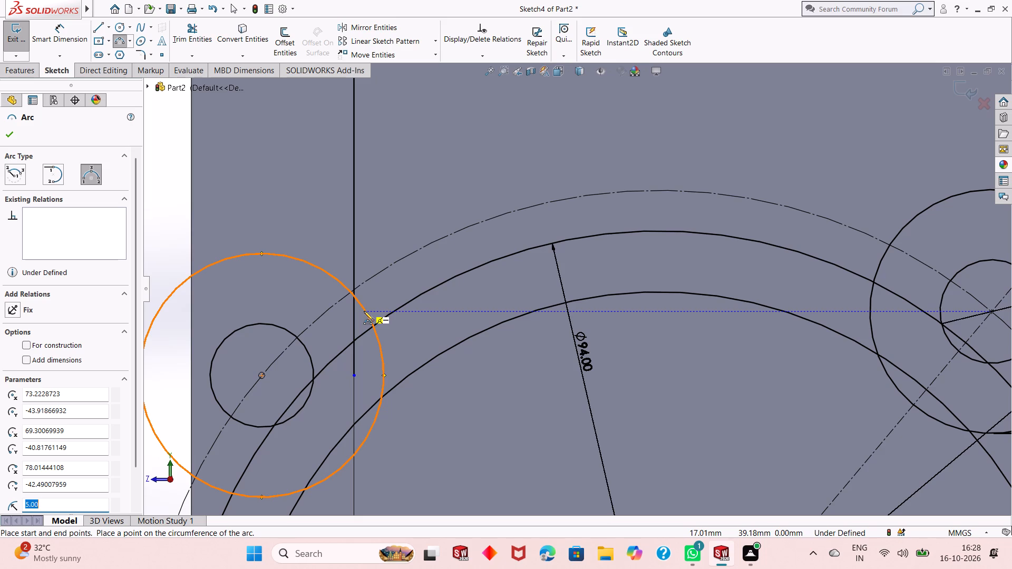
pyautogui.click(364, 311)
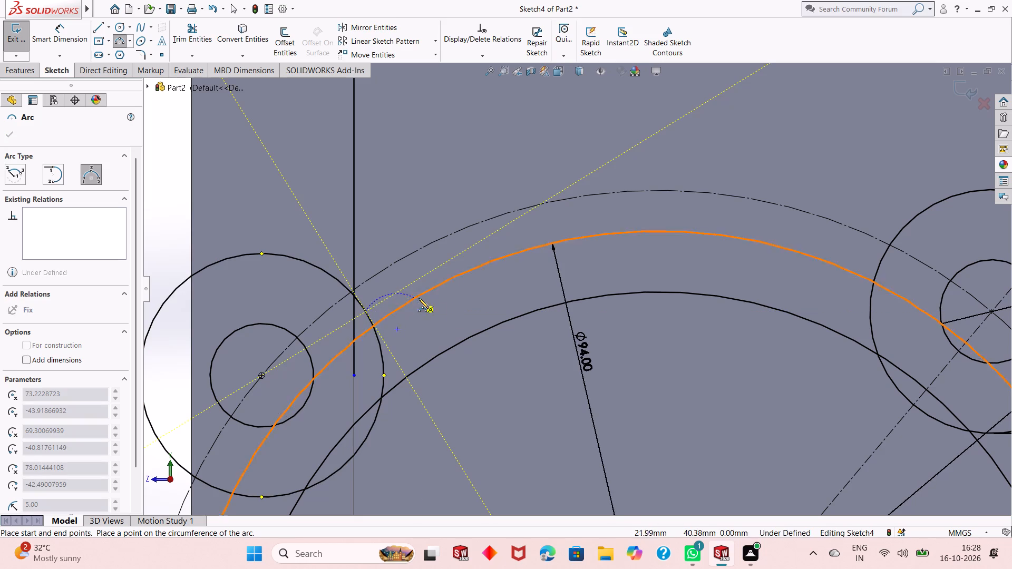
pyautogui.click(424, 292)
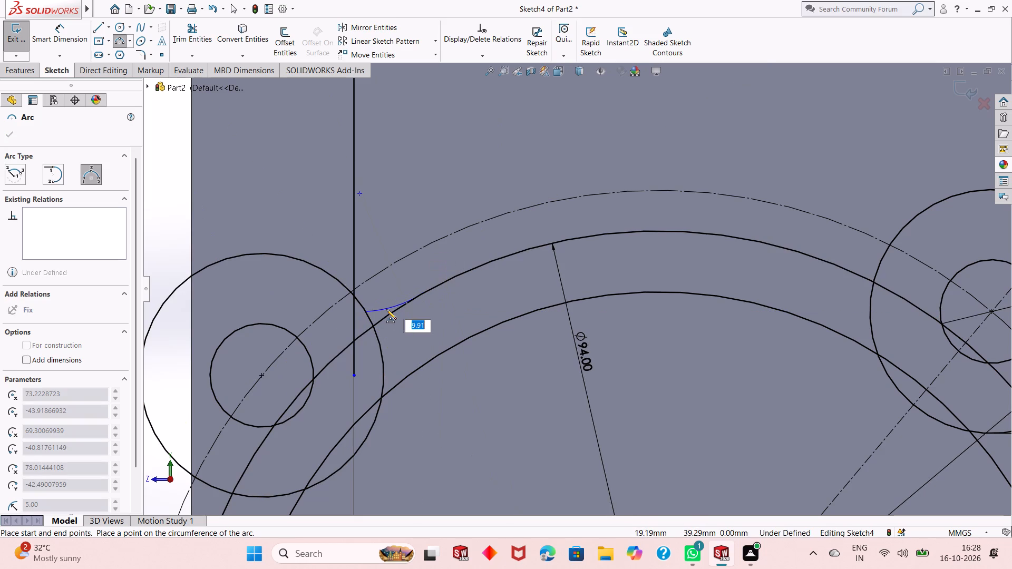
pyautogui.press('5')
pyautogui.press('Return')
pyautogui.press('Escape')
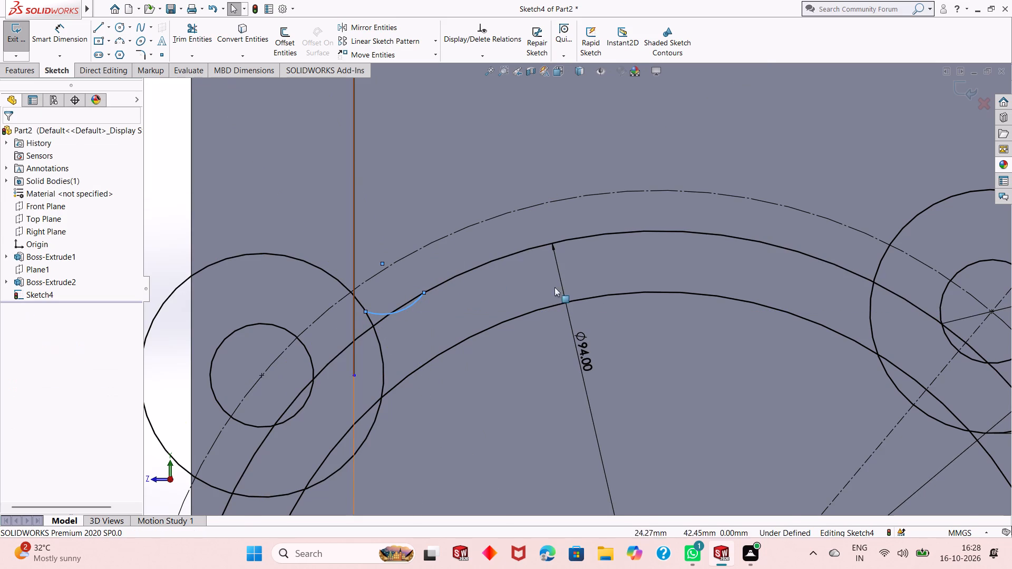
# Draw a three-point arc of 5 mm radius from the 94 mm circle to the upper-right 24 mm lug circle.
pyautogui.scroll(1, 698, 313)
pyautogui.click(119, 42)
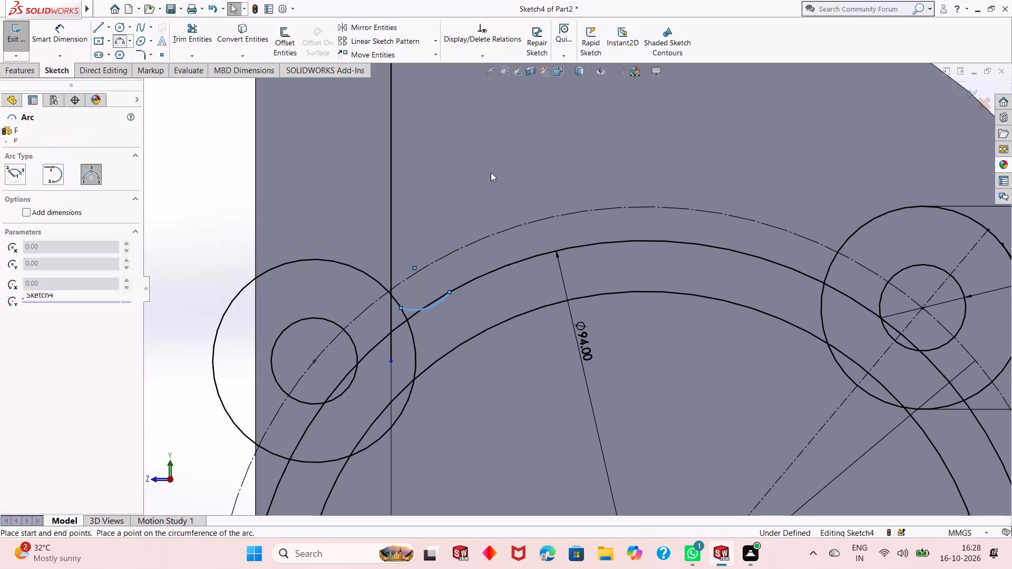
pyautogui.click(793, 269)
pyautogui.click(842, 245)
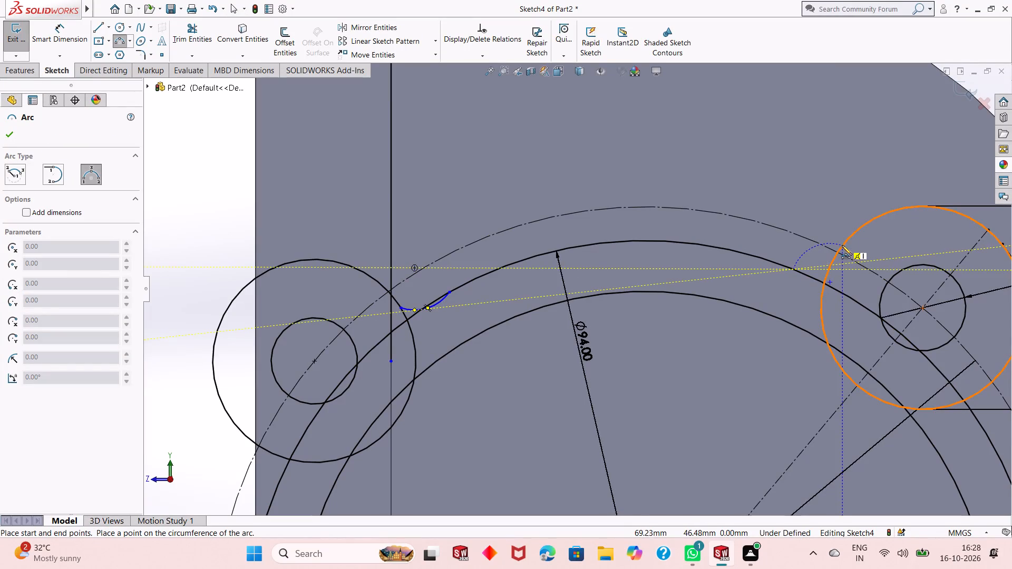
pyautogui.press('5')
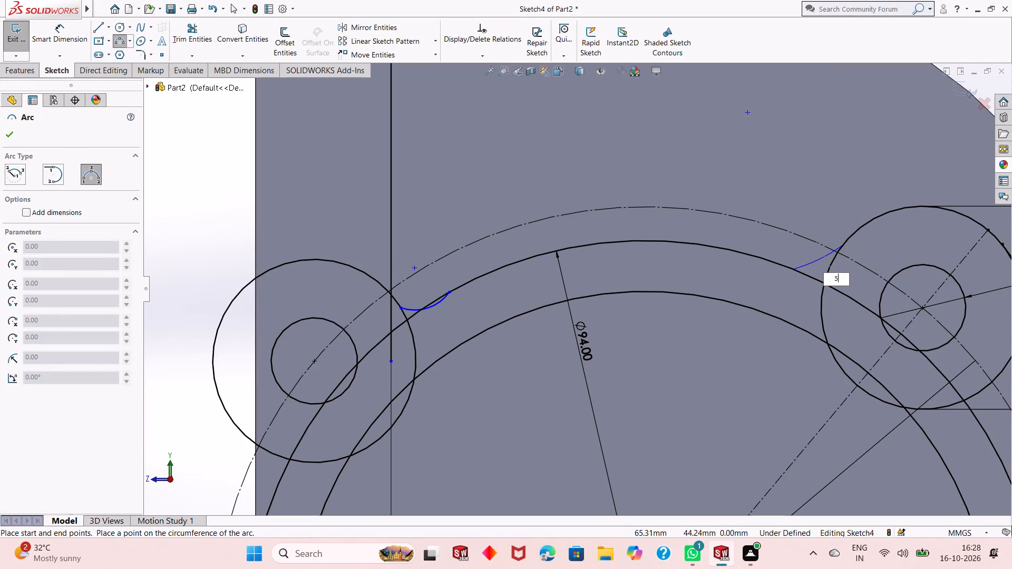
pyautogui.press('Return')
pyautogui.press('Escape')
pyautogui.press('Escape')
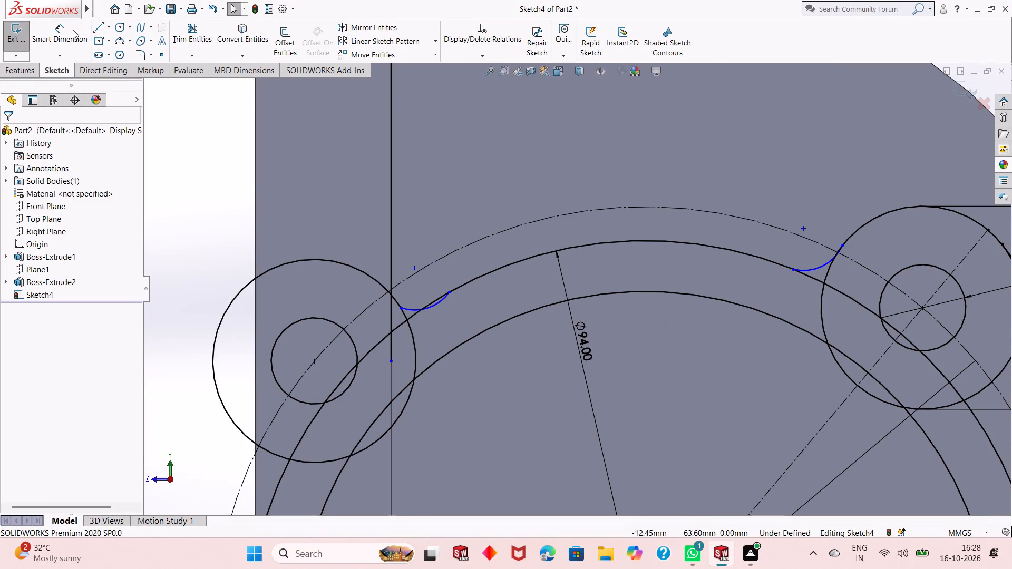
# Dimension the radius of the blend arc beside the upper-left lug circle as 5 mm.
pyautogui.click(71, 30)
pyautogui.click(423, 308)
pyautogui.press('Escape')
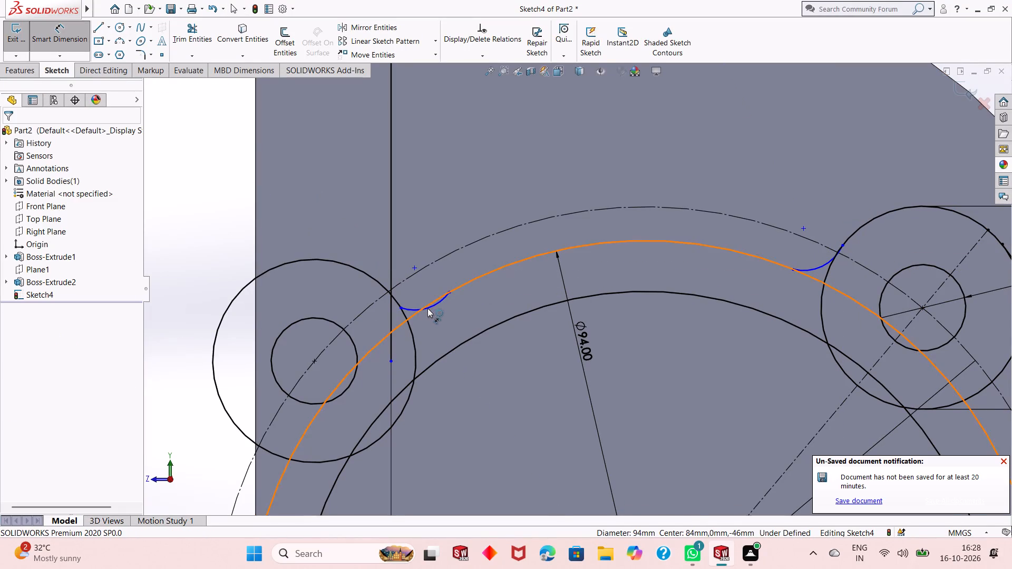
pyautogui.click(441, 299)
pyautogui.press('Escape')
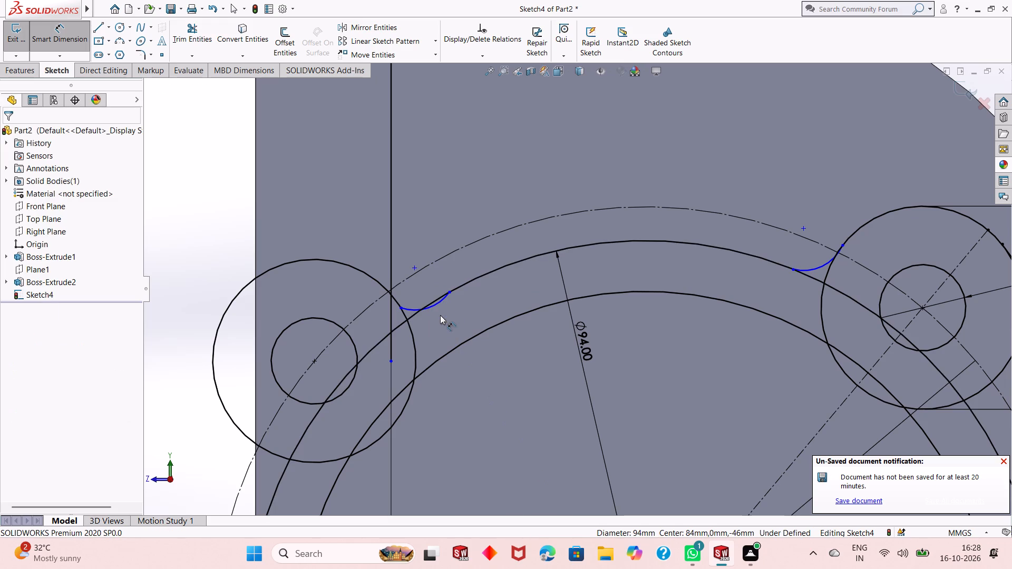
pyautogui.click(440, 303)
pyautogui.click(442, 325)
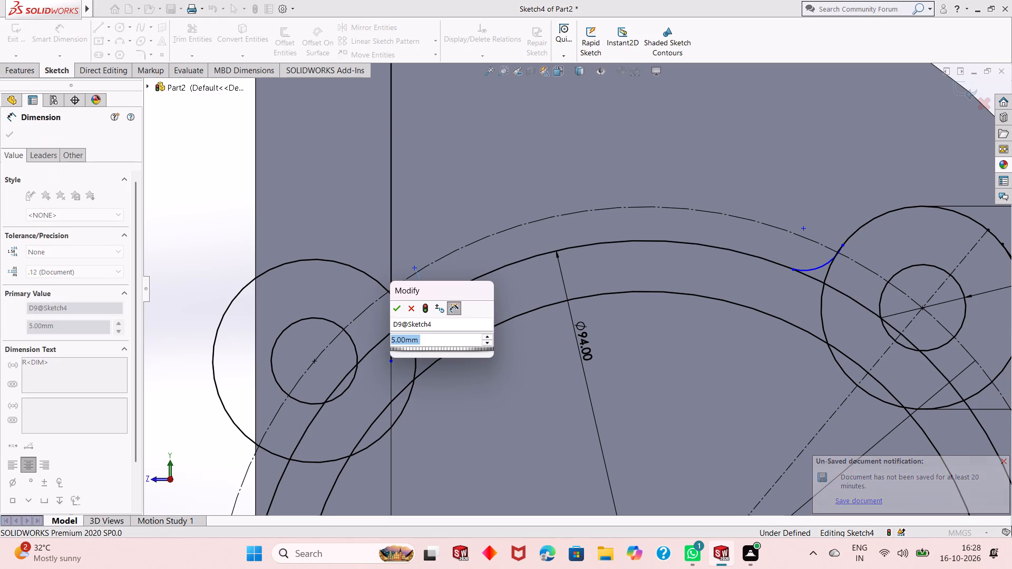
pyautogui.press('Return')
pyautogui.press('Escape')
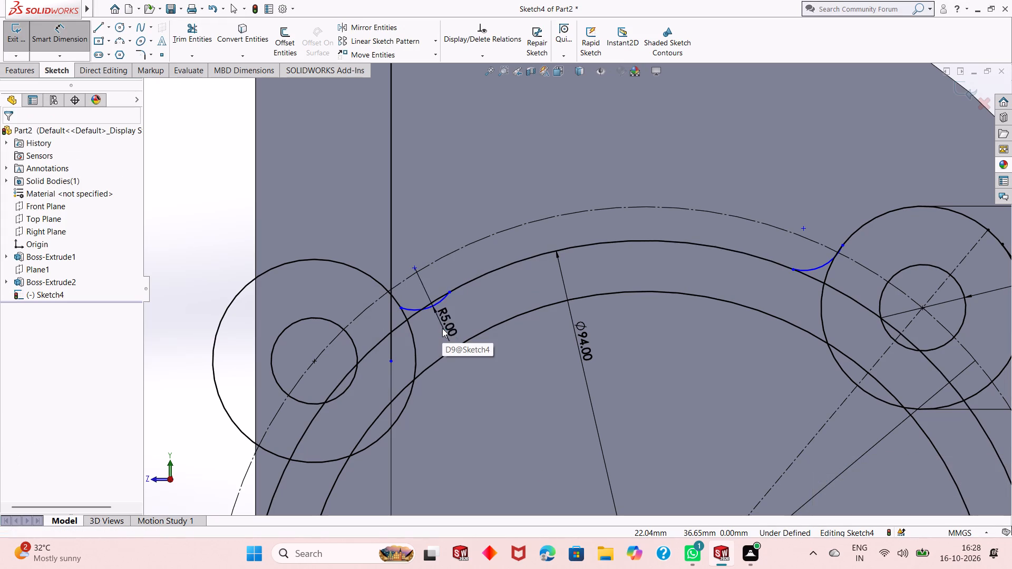
pyautogui.press('Escape')
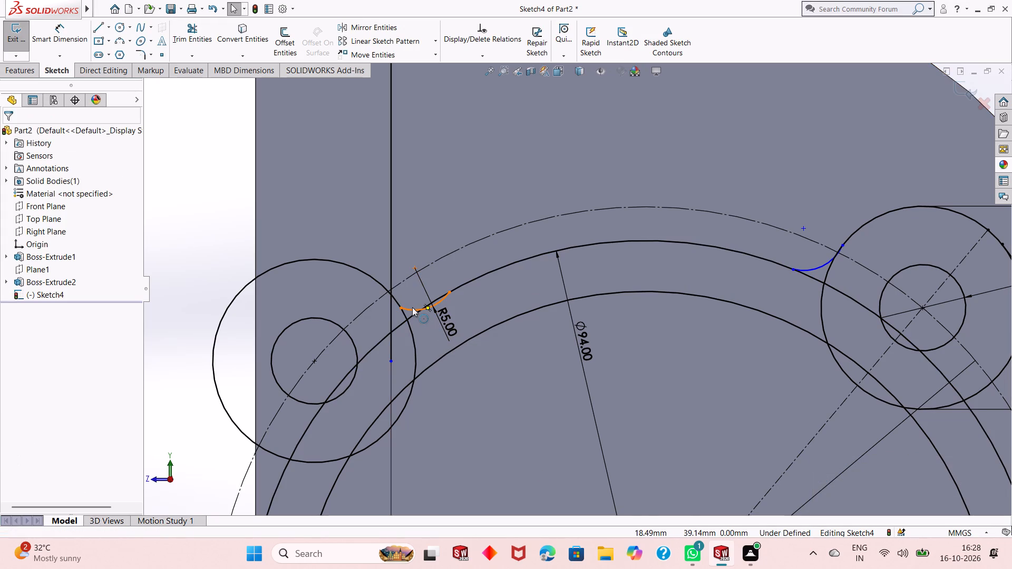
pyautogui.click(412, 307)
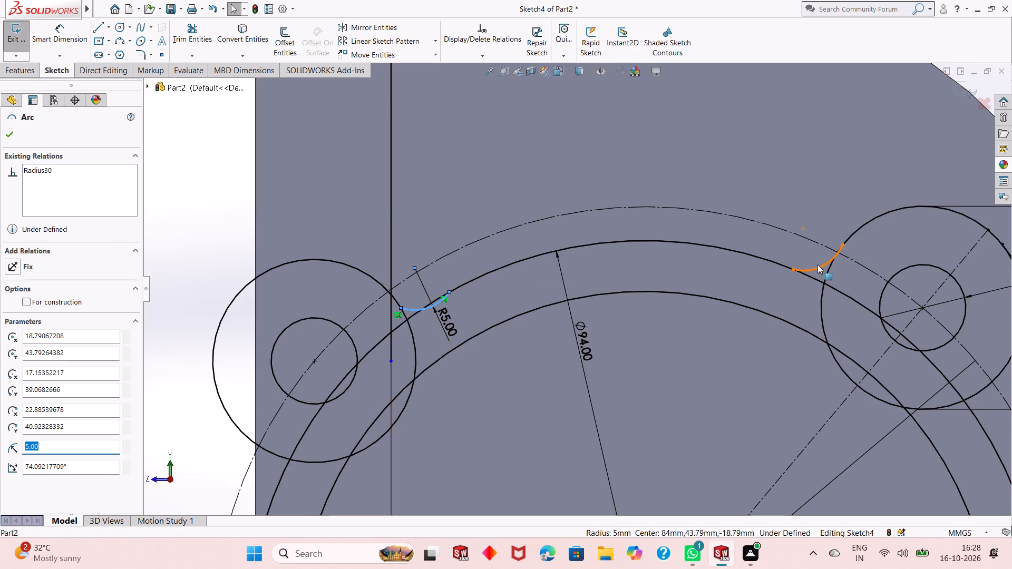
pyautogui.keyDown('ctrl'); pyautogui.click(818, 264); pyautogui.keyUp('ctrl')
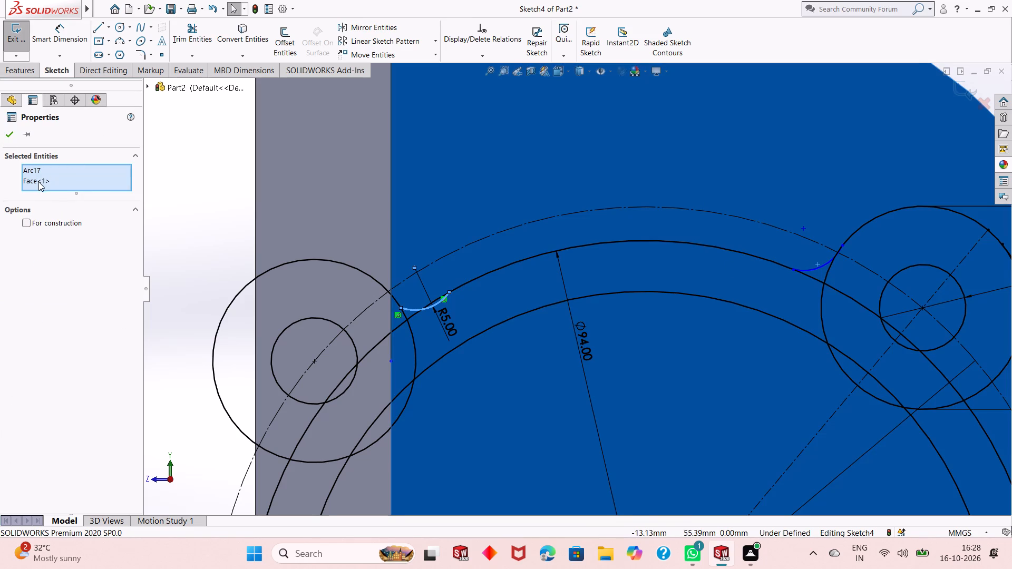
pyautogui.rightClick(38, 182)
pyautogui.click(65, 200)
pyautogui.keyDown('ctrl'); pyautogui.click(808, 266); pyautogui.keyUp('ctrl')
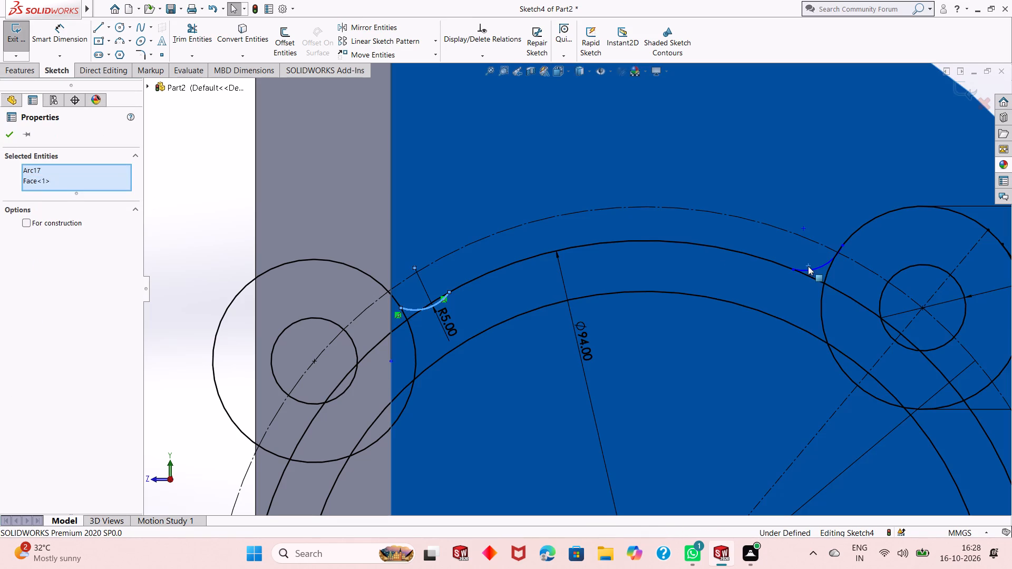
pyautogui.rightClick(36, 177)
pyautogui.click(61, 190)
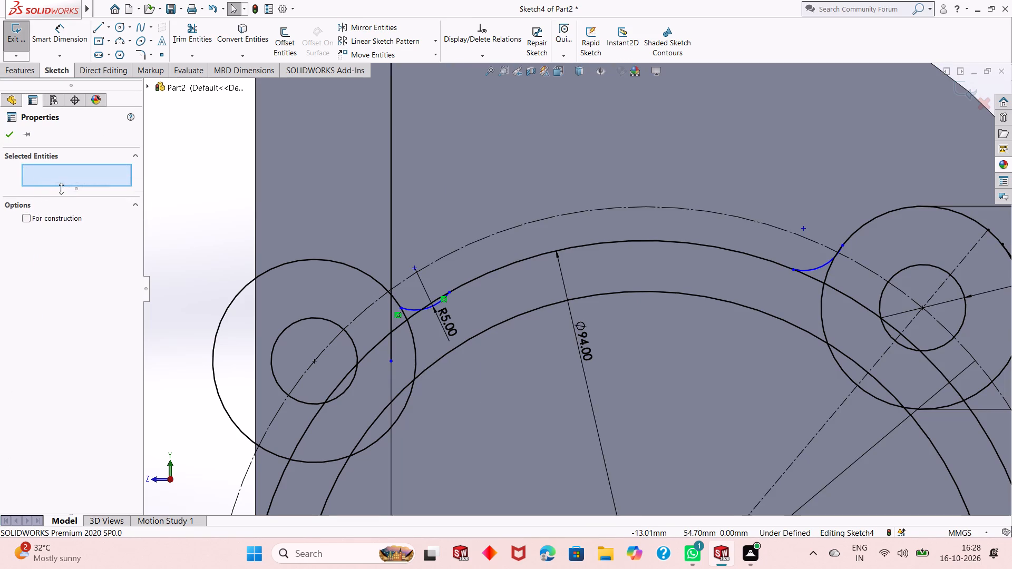
# Apply an Equal relation to the four blend arcs beside the upper and lower lug circles.
pyautogui.click(408, 309)
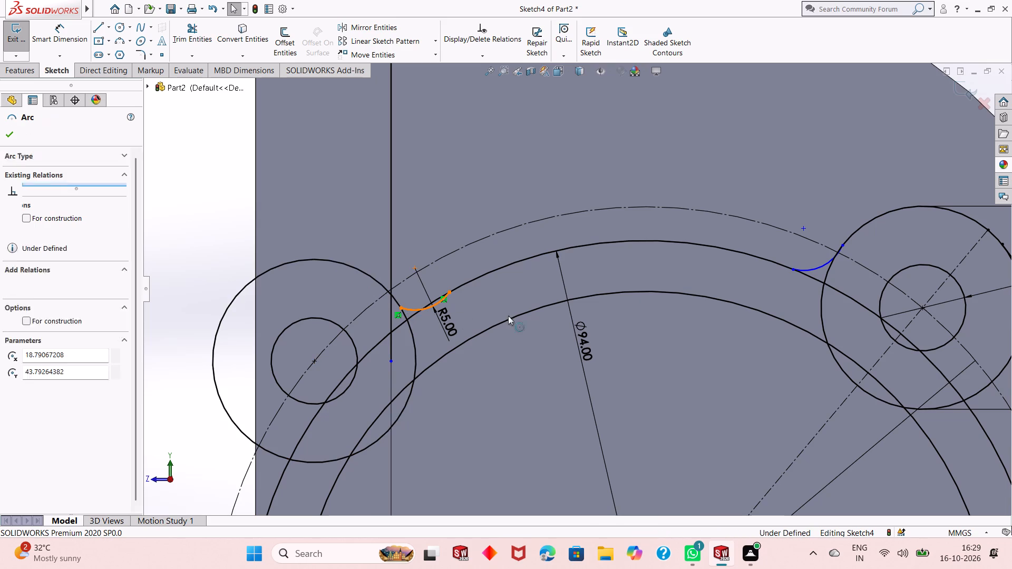
pyautogui.keyDown('ctrl'); pyautogui.click(813, 267); pyautogui.keyUp('ctrl')
pyautogui.scroll(8, 523, 225)
pyautogui.scroll(-2, 610, 452)
pyautogui.scroll(1, 584, 457)
pyautogui.scroll(-2, 579, 454)
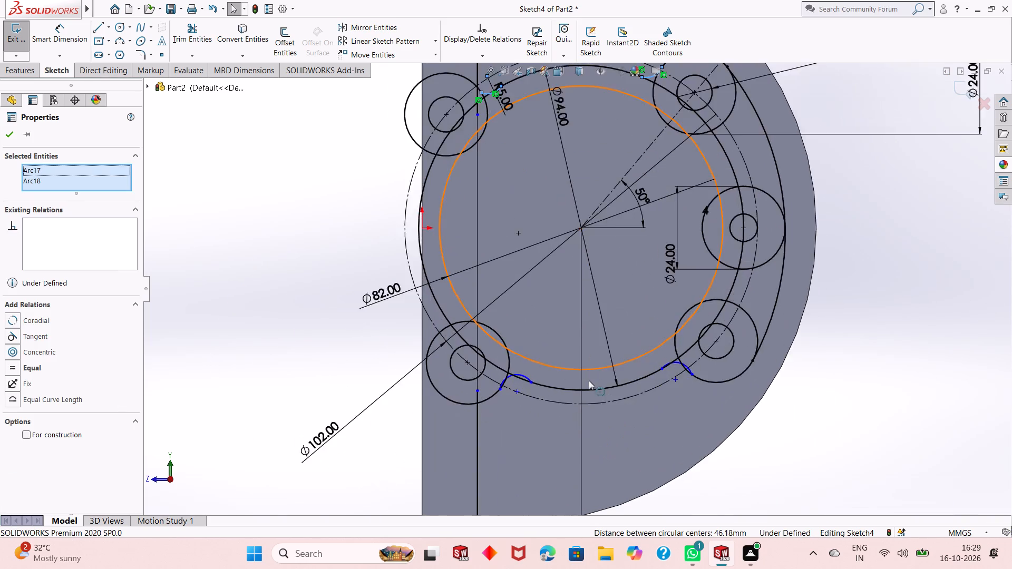
pyautogui.scroll(-6, 589, 374)
pyautogui.keyDown('ctrl'); pyautogui.click(360, 332); pyautogui.keyUp('ctrl')
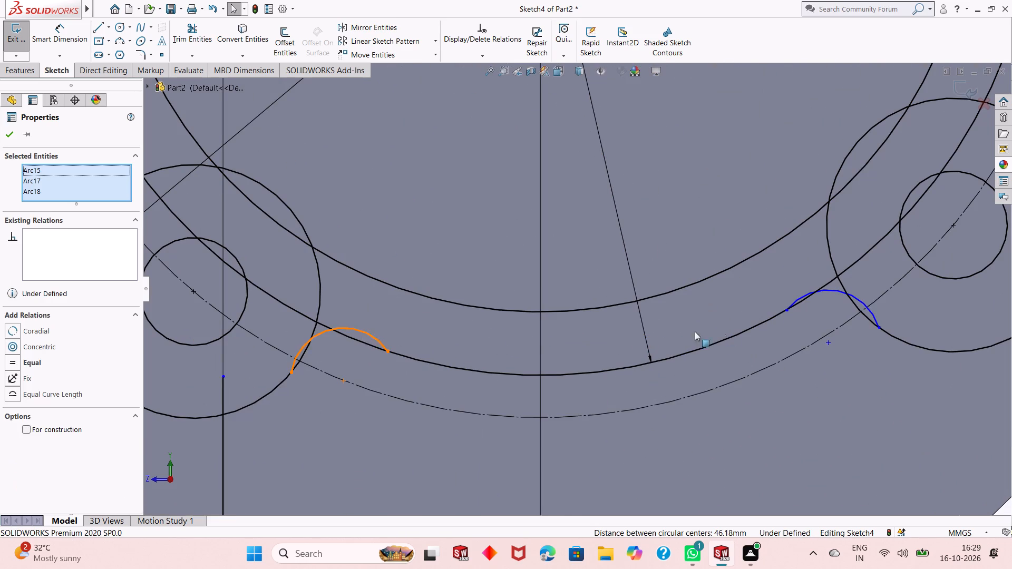
pyautogui.keyDown('ctrl'); pyautogui.click(834, 292); pyautogui.keyUp('ctrl')
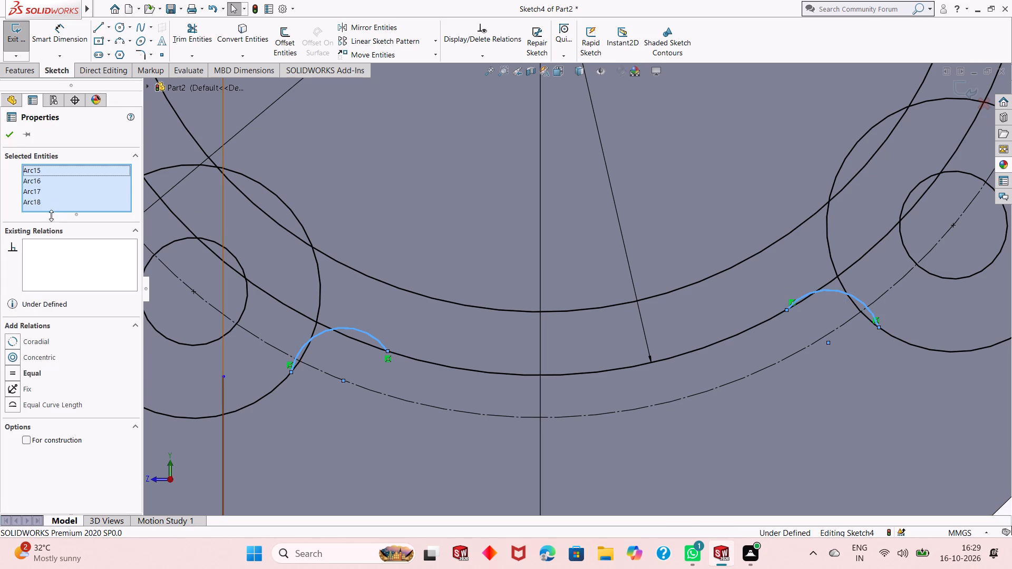
pyautogui.click(11, 376)
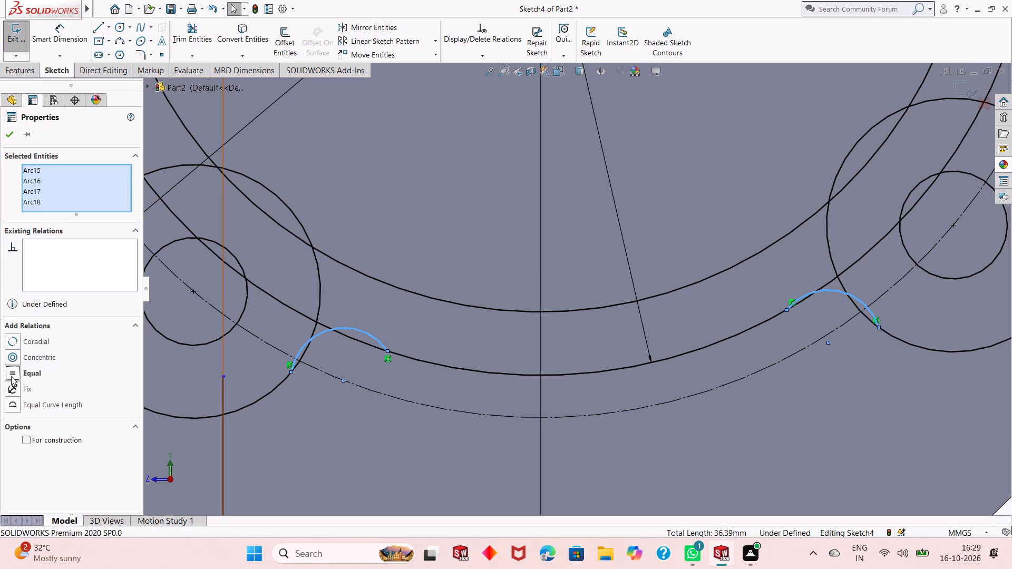
pyautogui.click(8, 138)
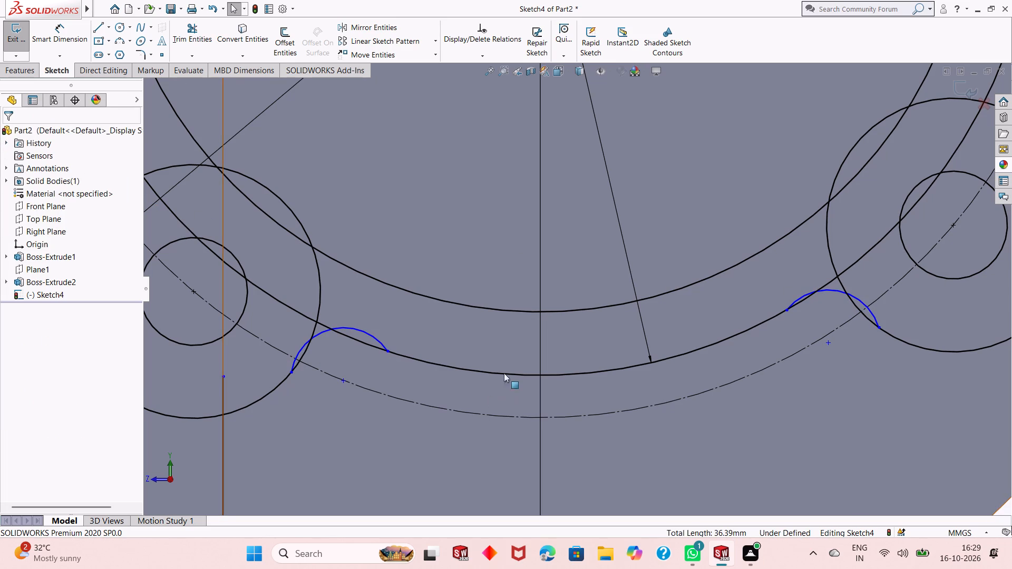
# Make the lower-left blend arc tangent to the lower-left 24 mm lug circle and to the 94 mm circle.
pyautogui.click(323, 333)
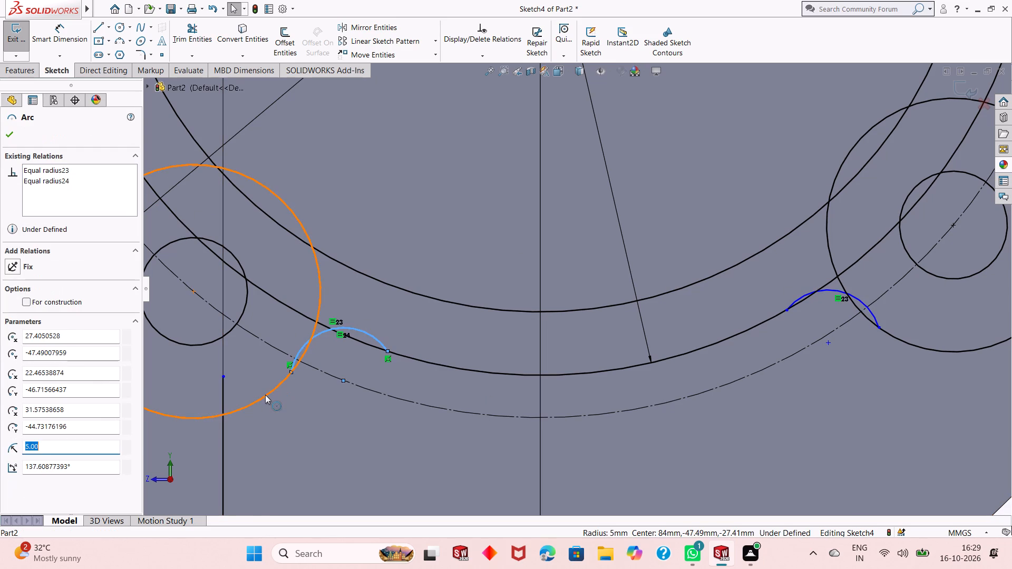
pyautogui.keyDown('ctrl'); pyautogui.click(265, 395); pyautogui.keyUp('ctrl')
pyautogui.click(310, 347)
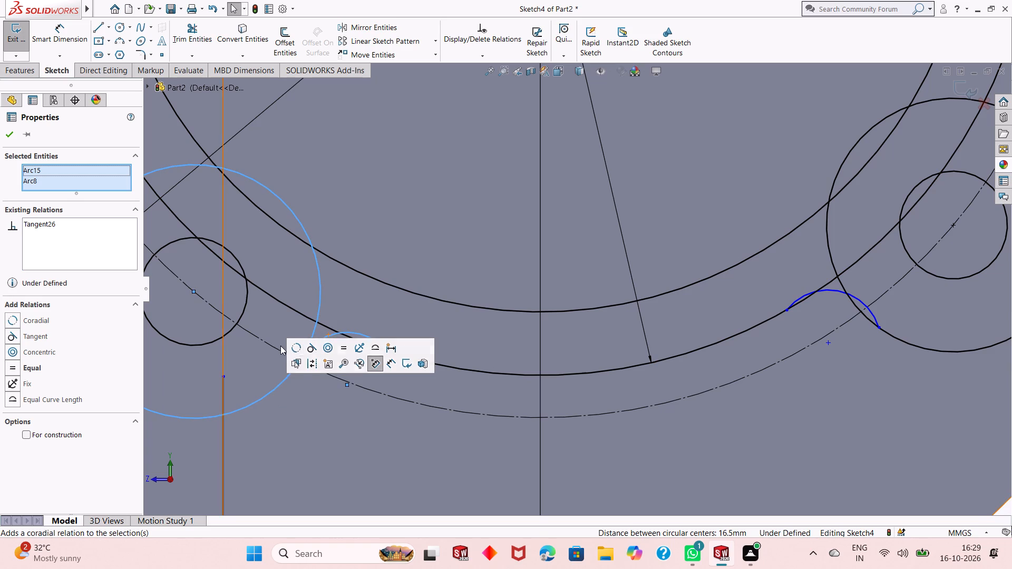
pyautogui.click(7, 133)
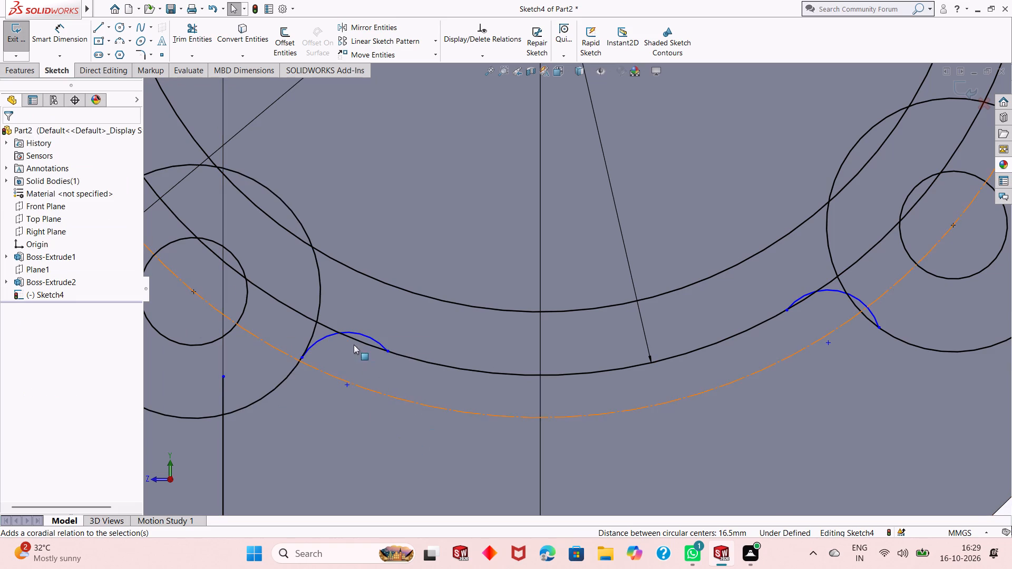
pyautogui.click(328, 338)
pyautogui.keyDown('ctrl'); pyautogui.click(434, 367); pyautogui.keyUp('ctrl')
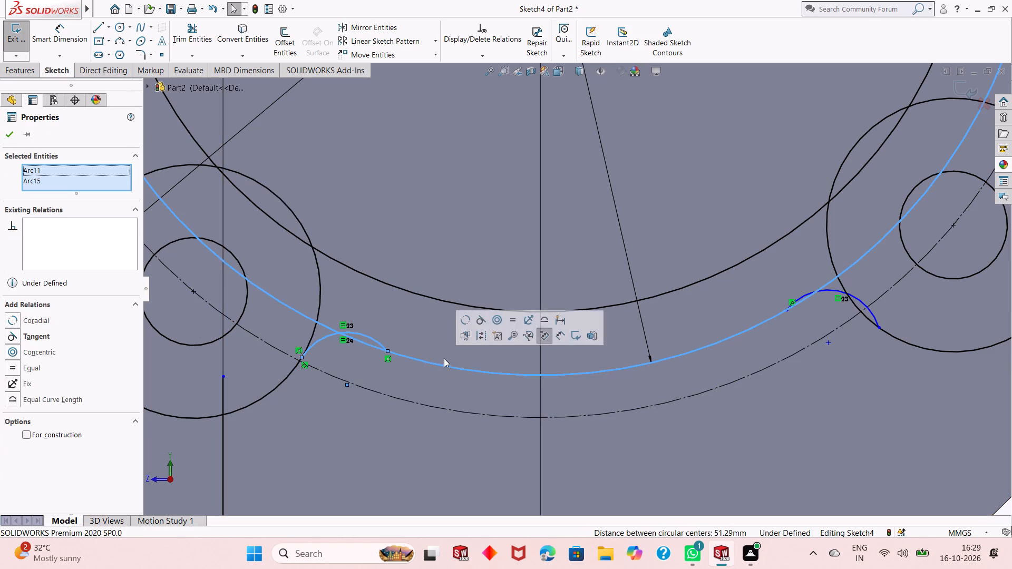
pyautogui.click(481, 317)
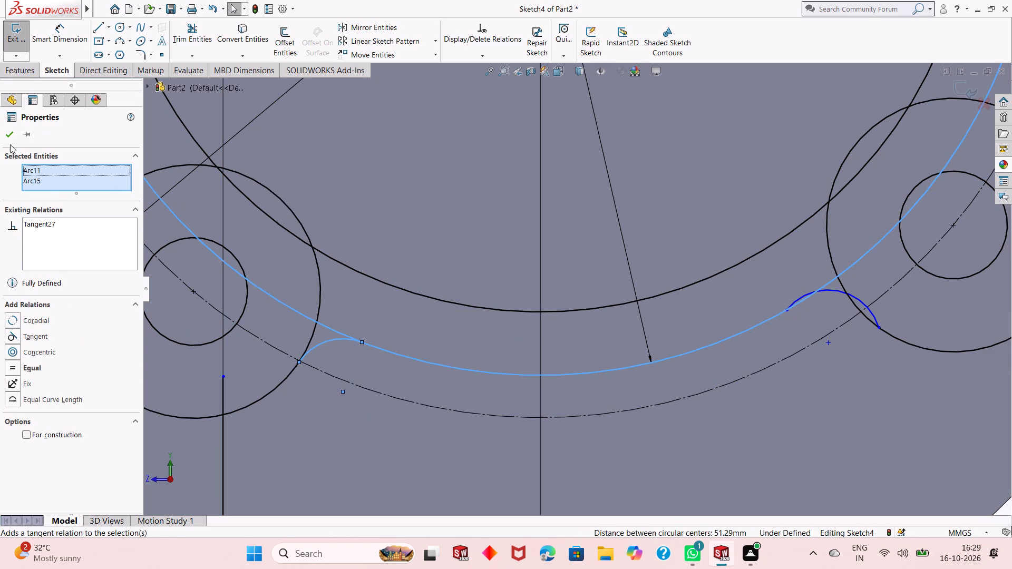
# Make the lower-right blend arc tangent to the lower-right 24 mm lug circle and to the 94 mm circle.
pyautogui.click(4, 136)
pyautogui.click(829, 290)
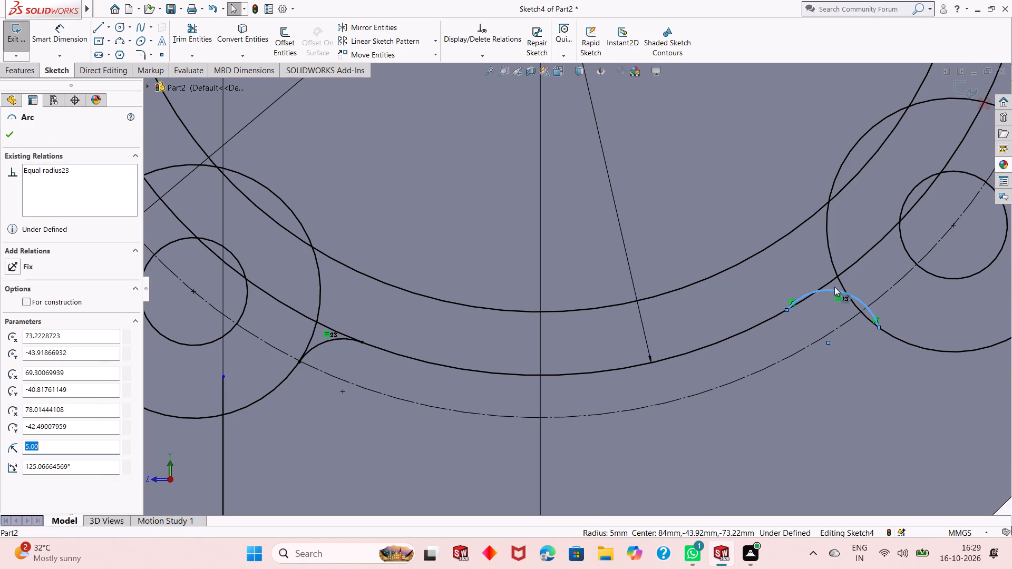
pyautogui.keyDown('ctrl'); pyautogui.click(842, 286); pyautogui.keyUp('ctrl')
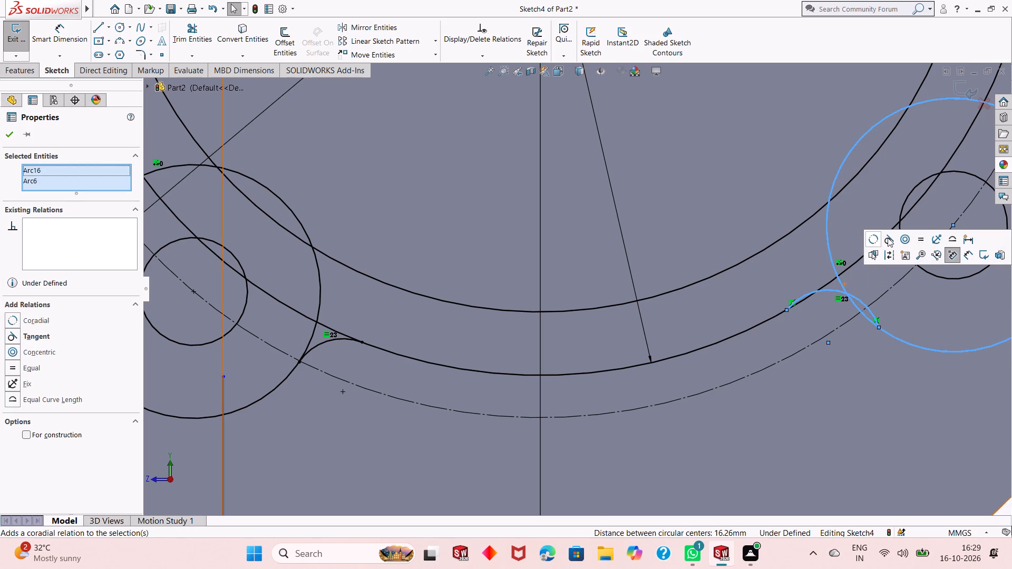
pyautogui.click(889, 239)
pyautogui.click(15, 138)
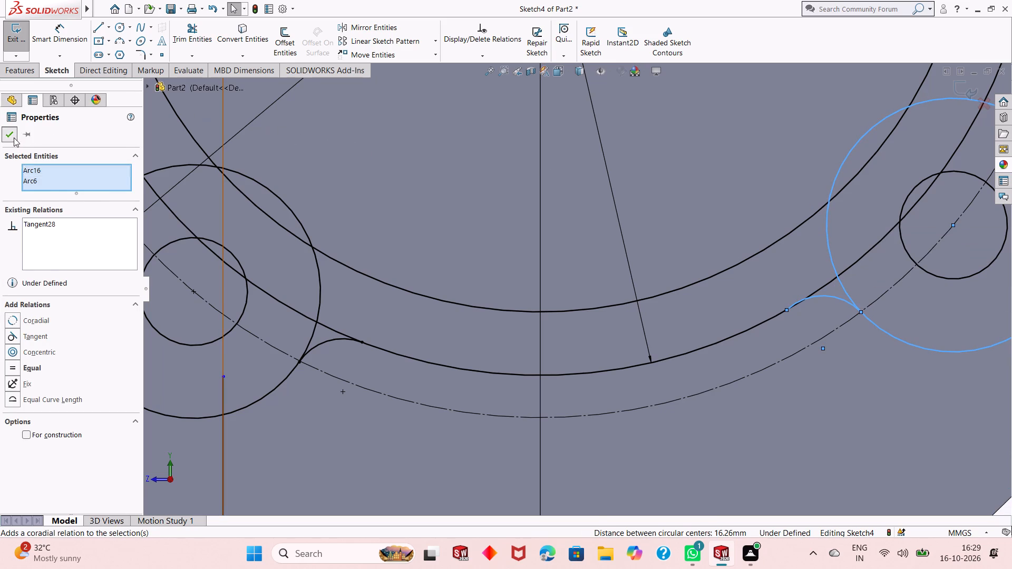
pyautogui.click(834, 296)
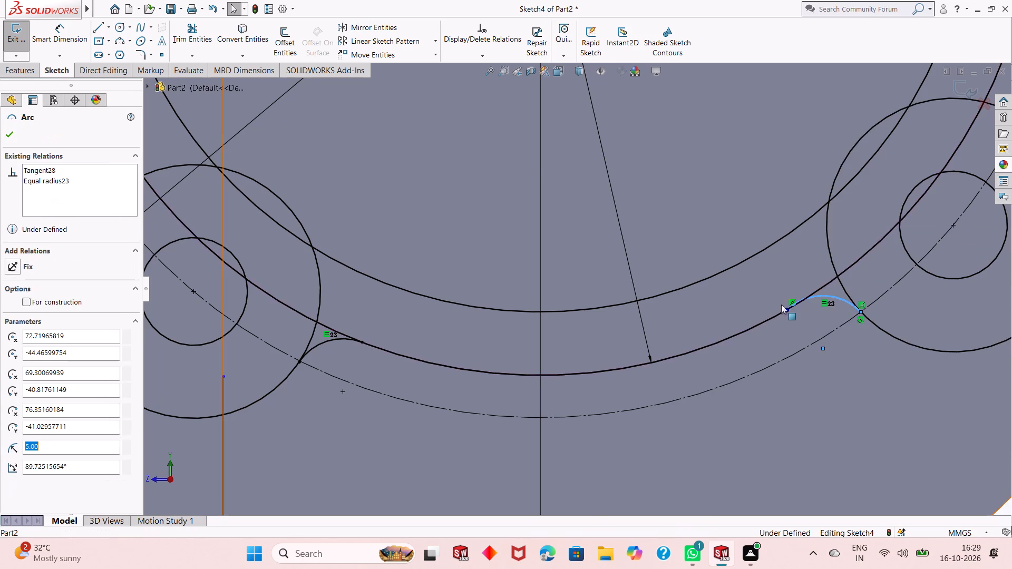
pyautogui.keyDown('ctrl'); pyautogui.click(780, 312); pyautogui.keyUp('ctrl')
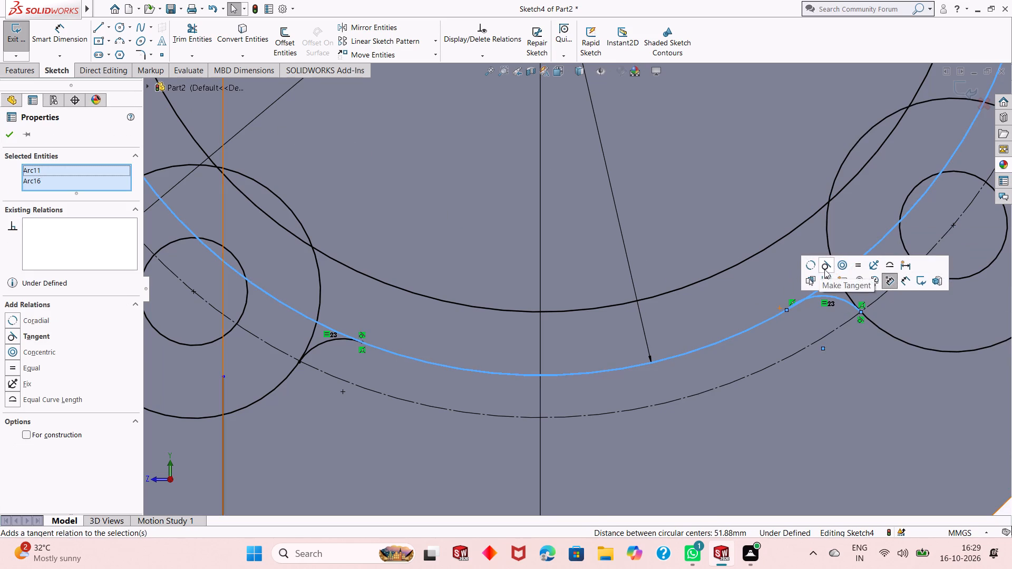
pyautogui.click(824, 269)
pyautogui.scroll(7, 693, 336)
pyautogui.click(785, 306)
# Make the upper-right blend arc tangent to the upper-right 24 mm lug circle and to the 94 mm circle.
pyautogui.scroll(2, 594, 247)
pyautogui.scroll(-4, 601, 90)
pyautogui.scroll(-5, 609, 246)
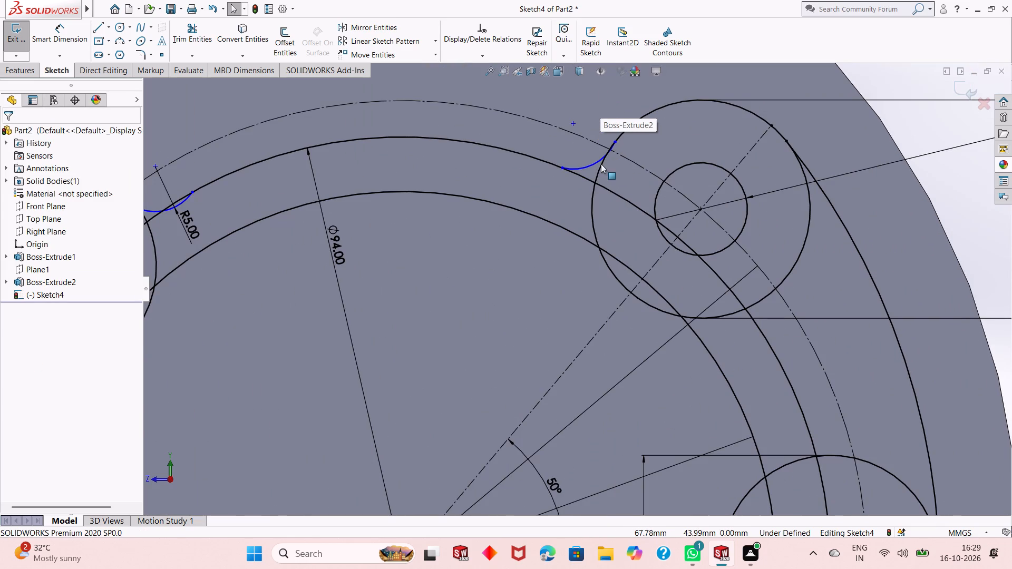
pyautogui.click(588, 166)
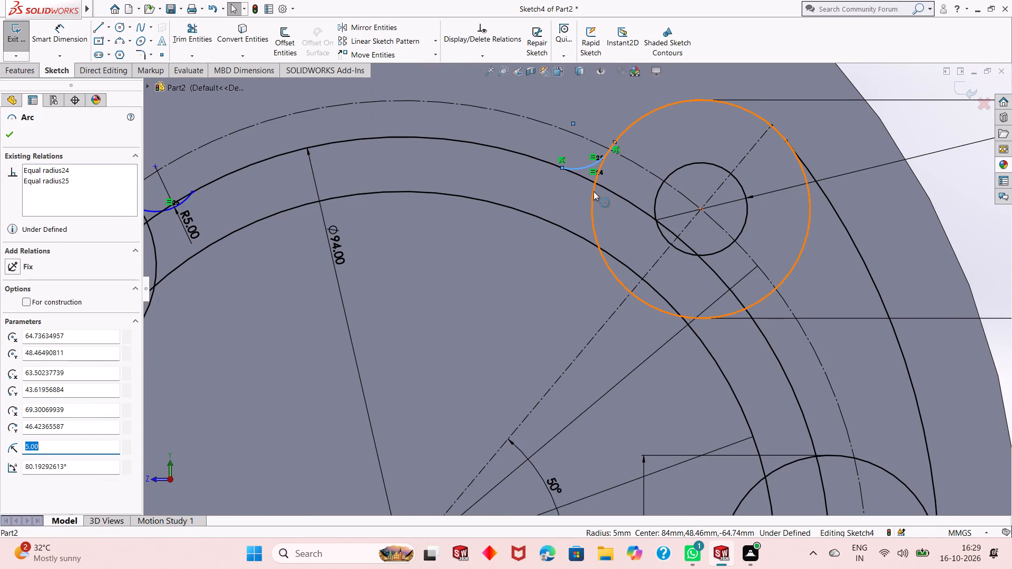
pyautogui.keyDown('ctrl'); pyautogui.click(593, 191); pyautogui.keyUp('ctrl')
pyautogui.click(637, 146)
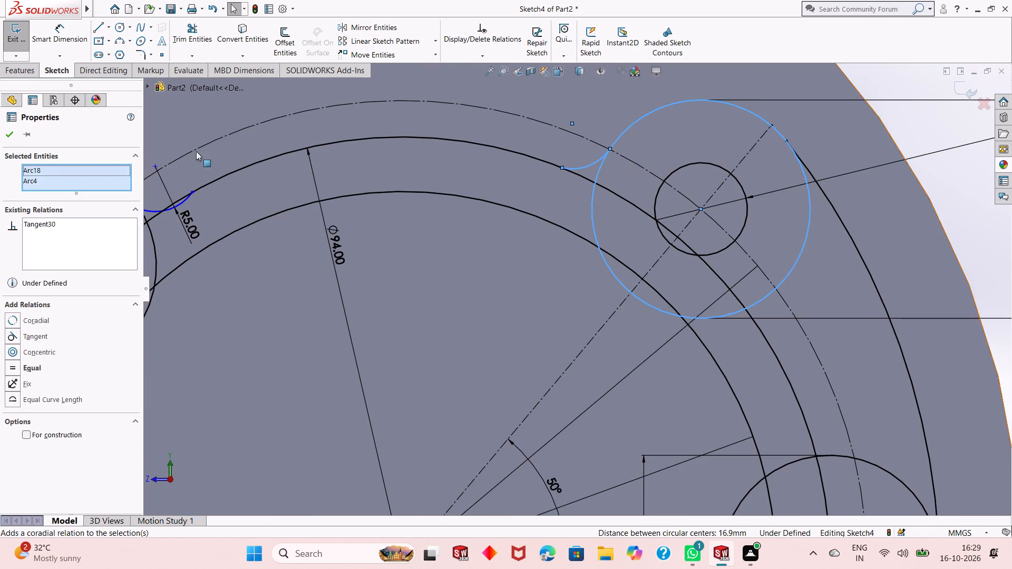
pyautogui.click(14, 138)
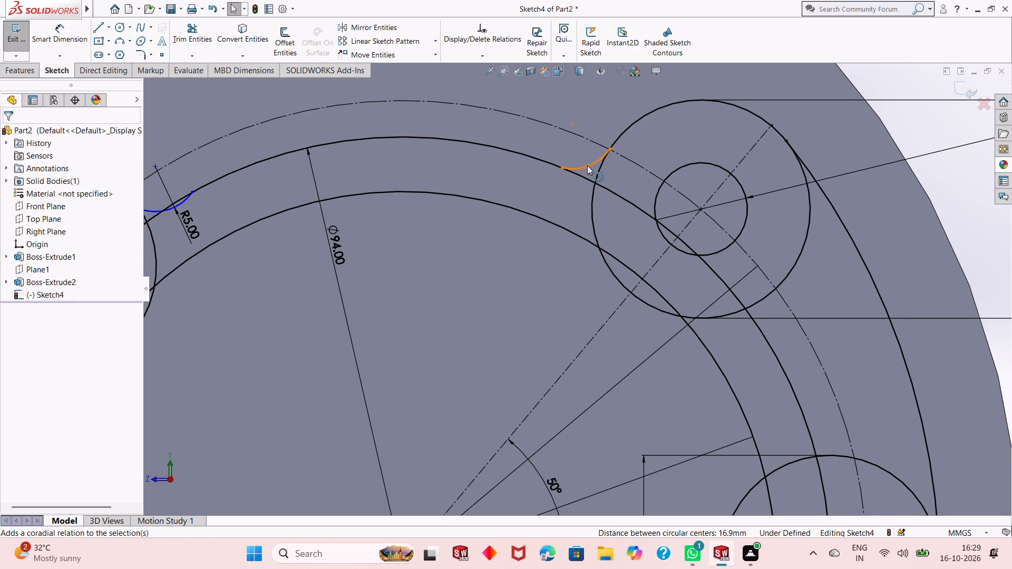
pyautogui.click(587, 165)
pyautogui.keyDown('ctrl'); pyautogui.click(578, 173); pyautogui.keyUp('ctrl')
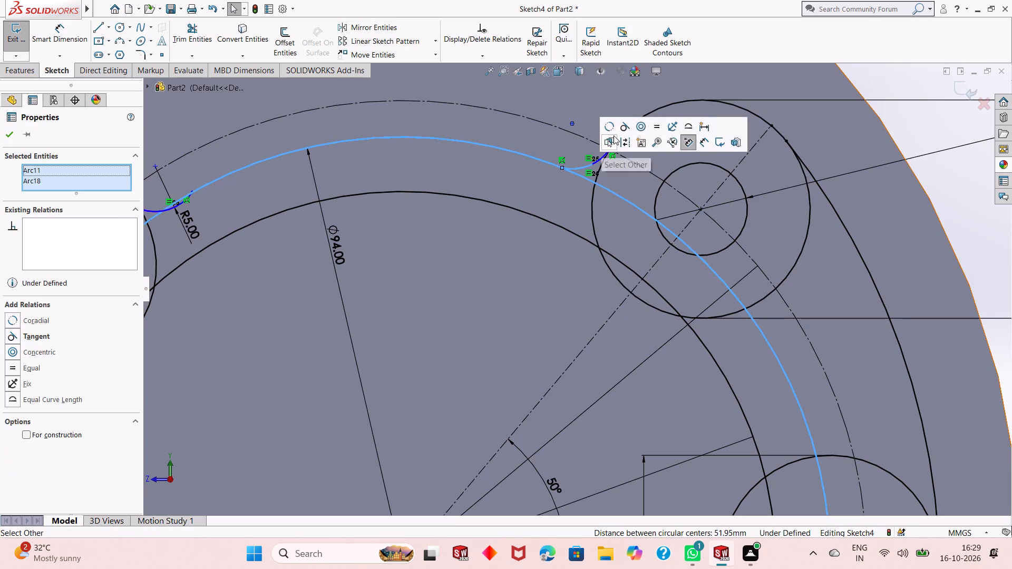
pyautogui.click(624, 126)
pyautogui.click(10, 134)
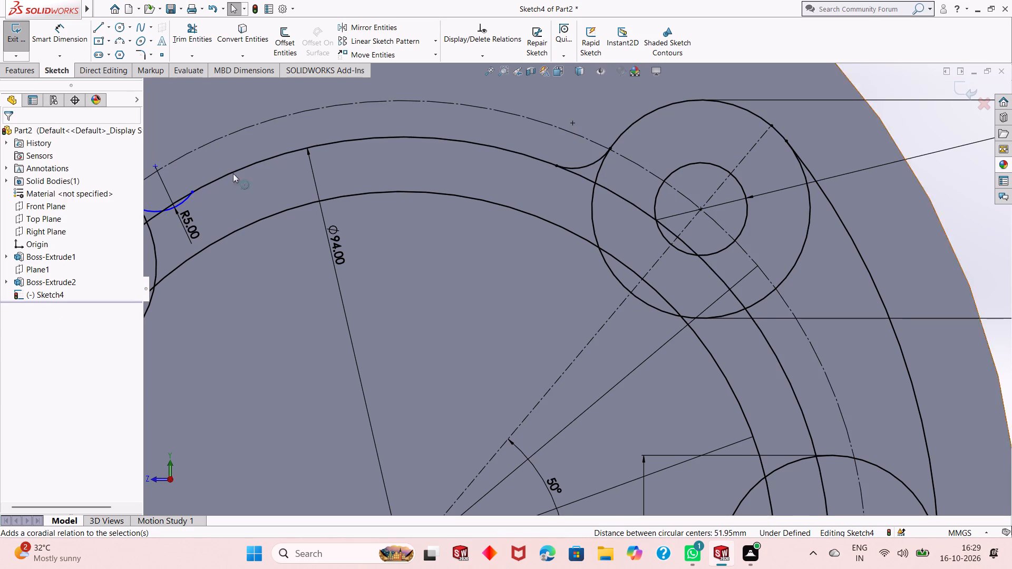
# Make the upper-left 5 mm blend arc tangent to the 94 mm circle and to the upper-left 24 mm lug circle.
pyautogui.scroll(3, 363, 216)
pyautogui.scroll(-6, 344, 225)
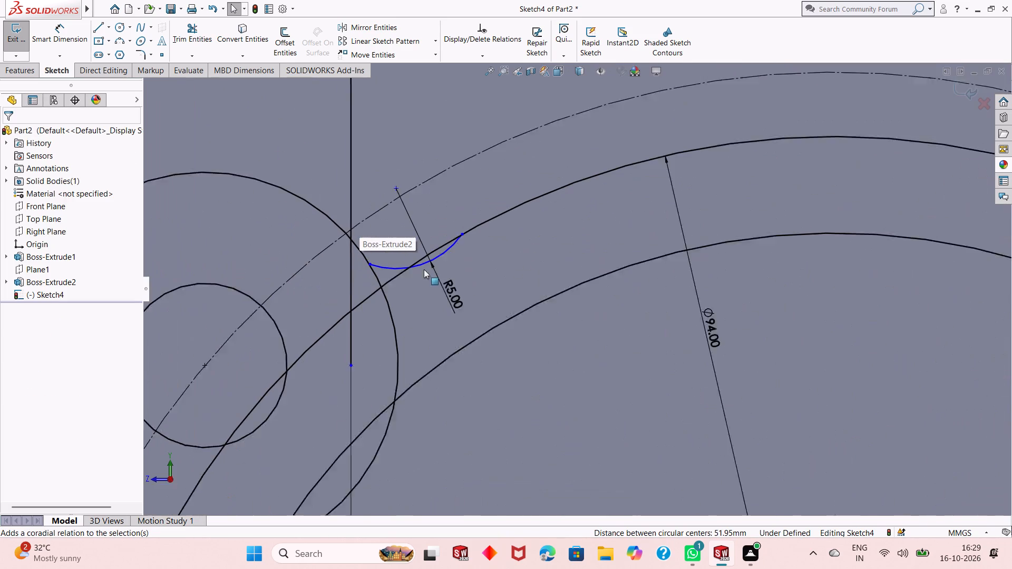
pyautogui.scroll(-1, 424, 269)
pyautogui.click(388, 269)
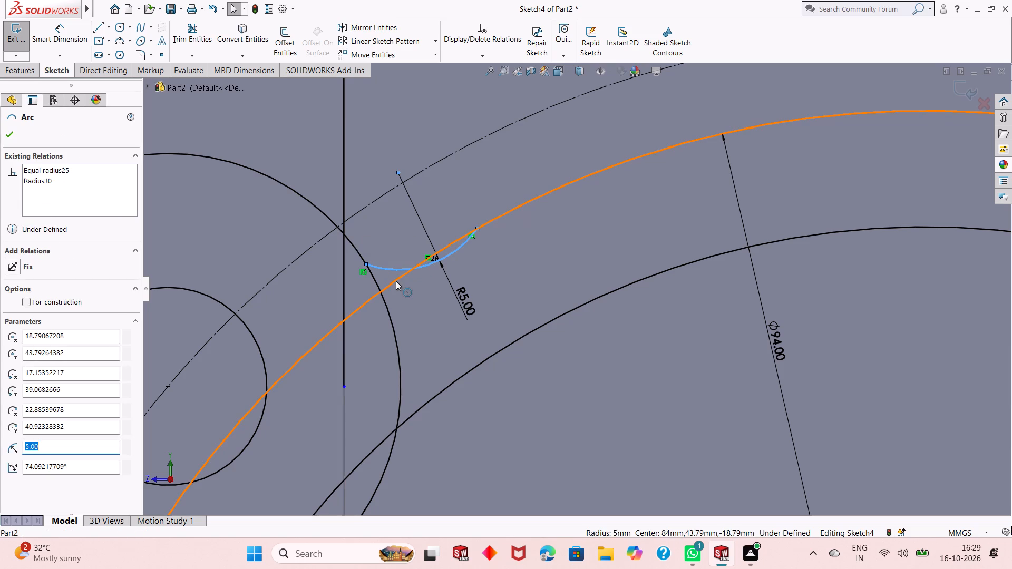
pyautogui.keyDown('ctrl'); pyautogui.click(396, 281); pyautogui.keyUp('ctrl')
pyautogui.click(436, 230)
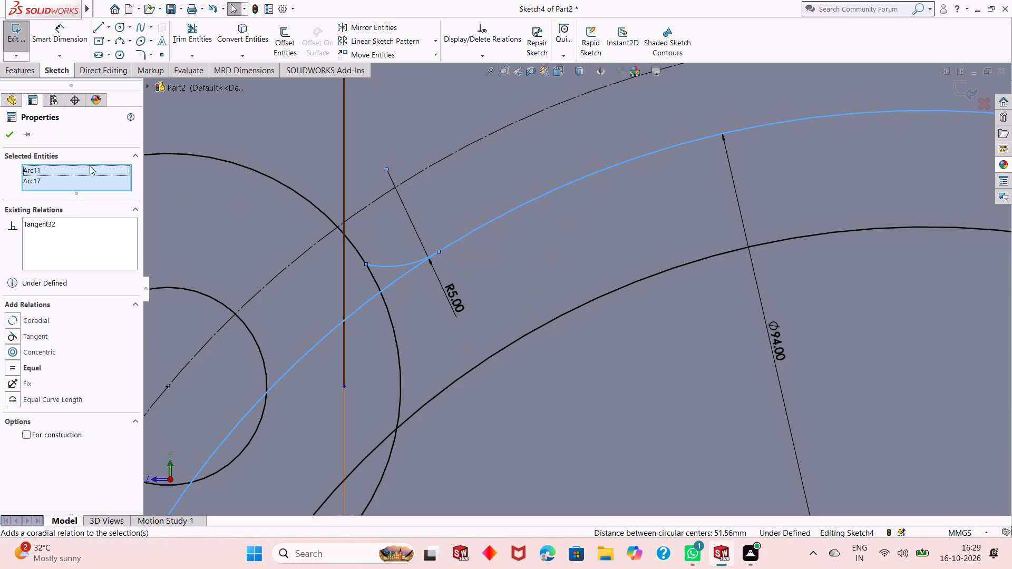
pyautogui.click(14, 134)
pyautogui.click(406, 263)
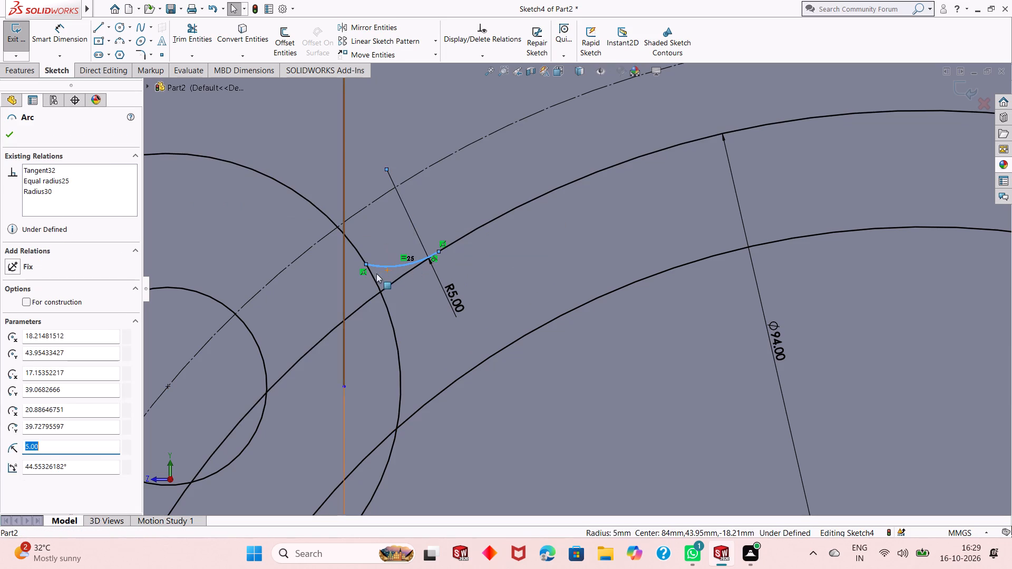
pyautogui.keyDown('ctrl'); pyautogui.click(374, 275); pyautogui.keyUp('ctrl')
pyautogui.click(417, 231)
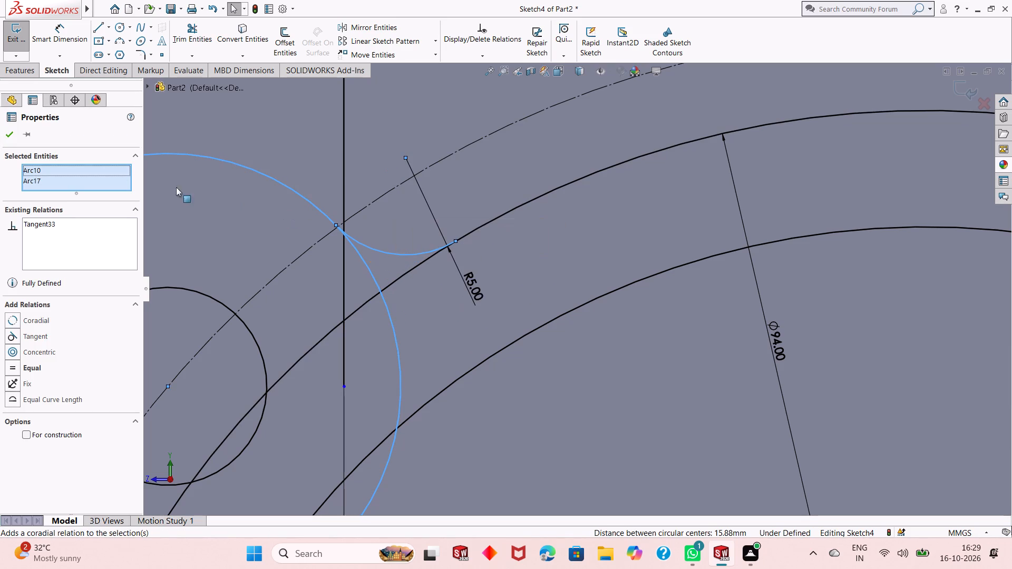
pyautogui.click(8, 138)
# Trim the end of the lower vertical line that lies inside the lower-left 24 mm lug circle.
pyautogui.scroll(1, 381, 254)
pyautogui.scroll(3, 443, 299)
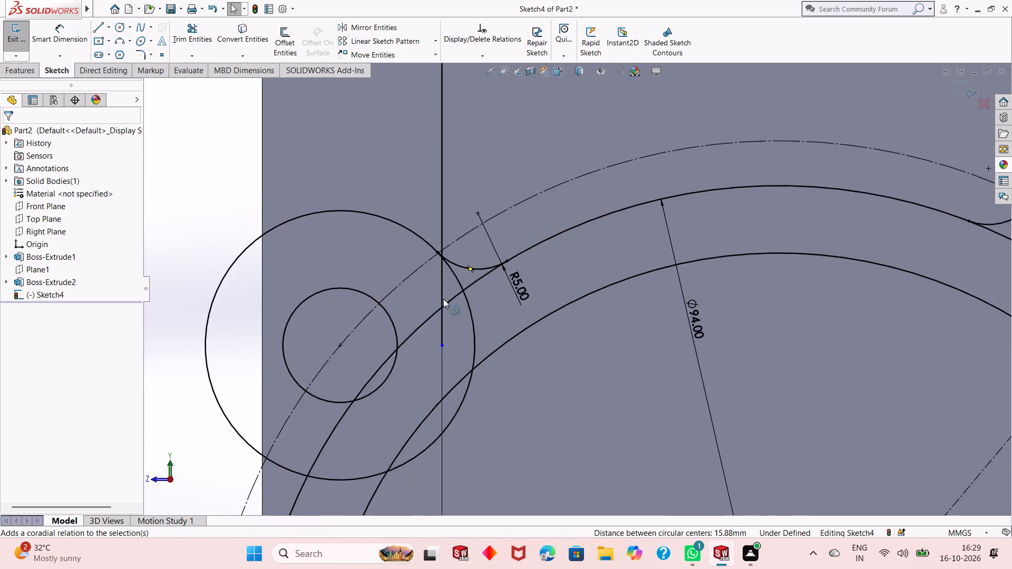
pyautogui.scroll(11, 443, 299)
pyautogui.scroll(-5, 620, 365)
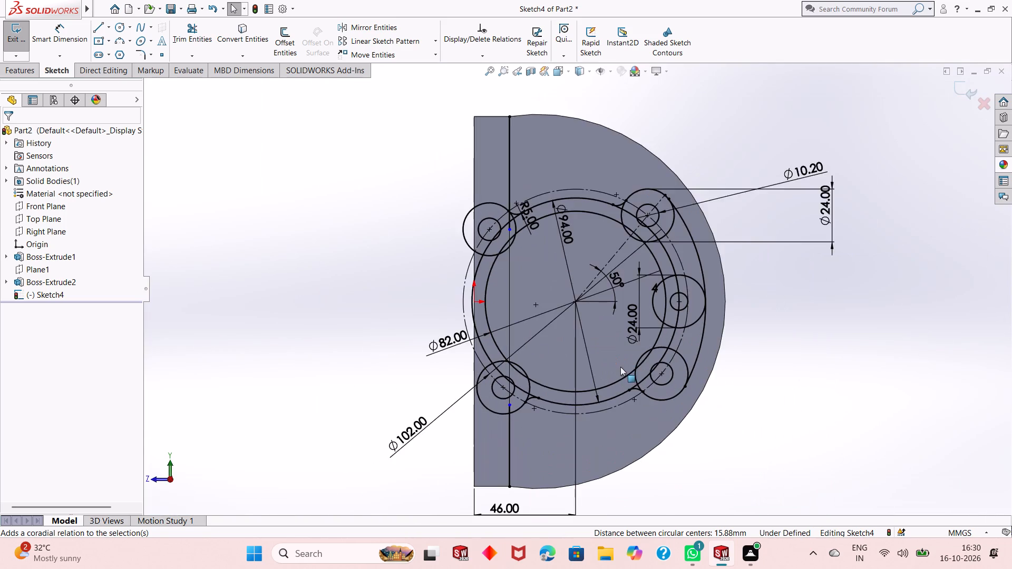
pyautogui.scroll(-1, 620, 367)
pyautogui.scroll(1, 542, 333)
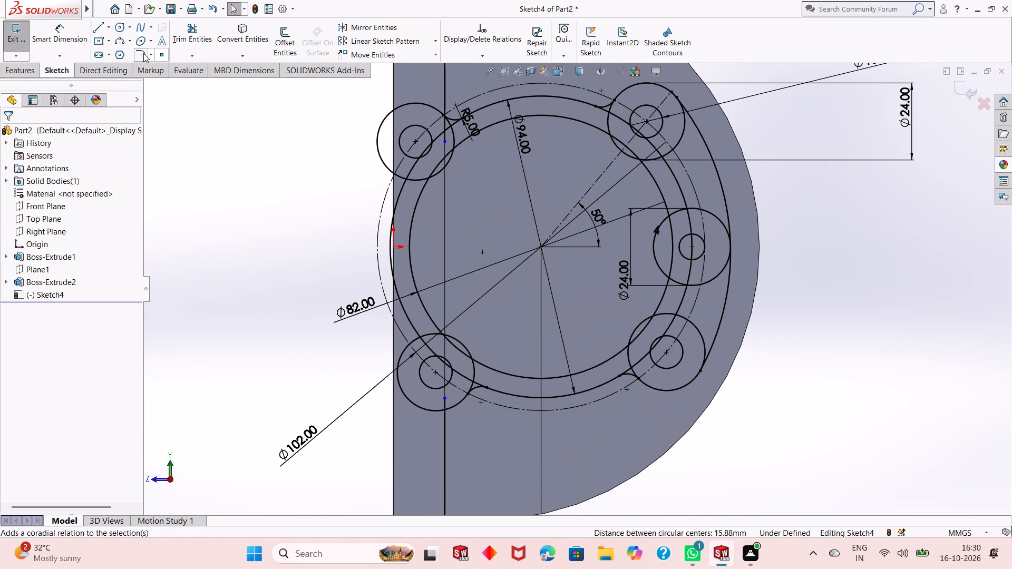
pyautogui.click(184, 39)
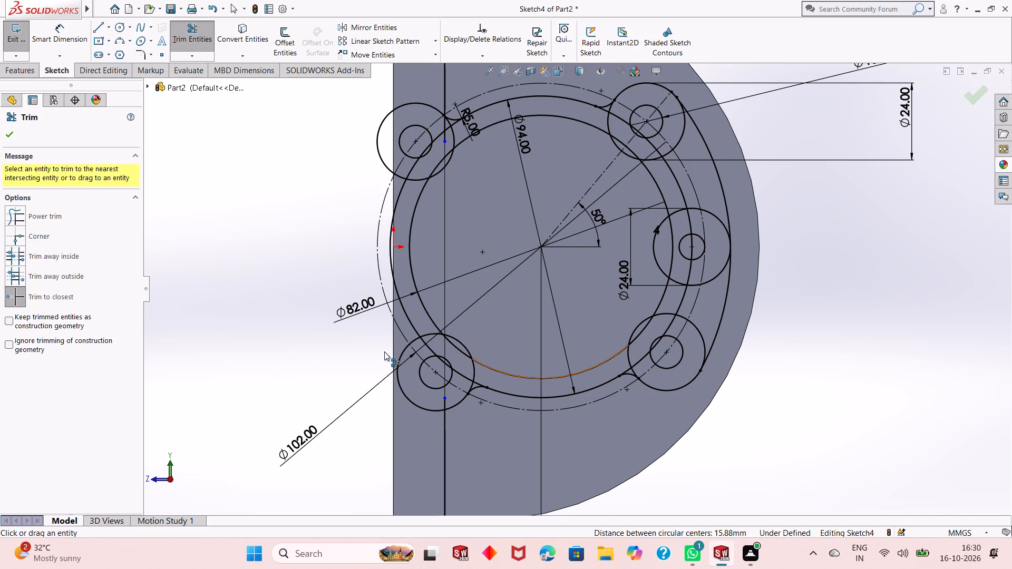
pyautogui.click(444, 400)
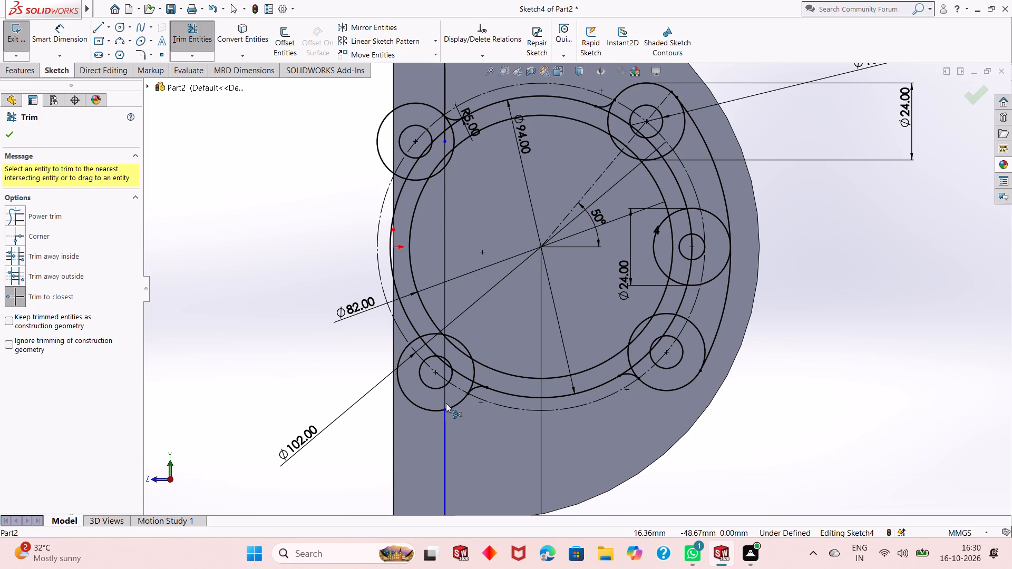
# Trim the lower-left 24 mm lug circle, keeping only the arc between the vertical line and the blend arc.
pyautogui.scroll(2, 466, 429)
pyautogui.scroll(-3, 481, 391)
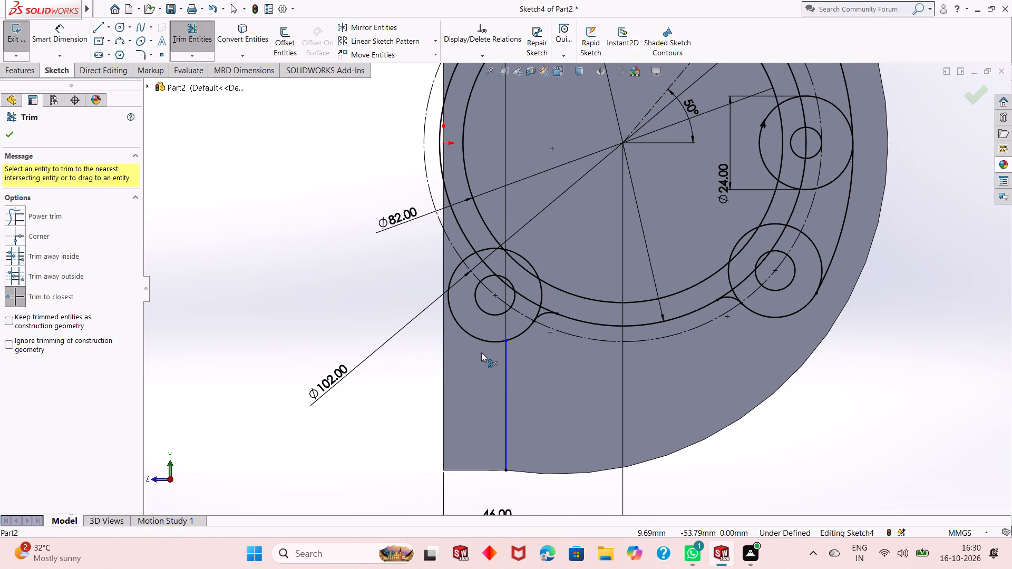
pyautogui.click(476, 337)
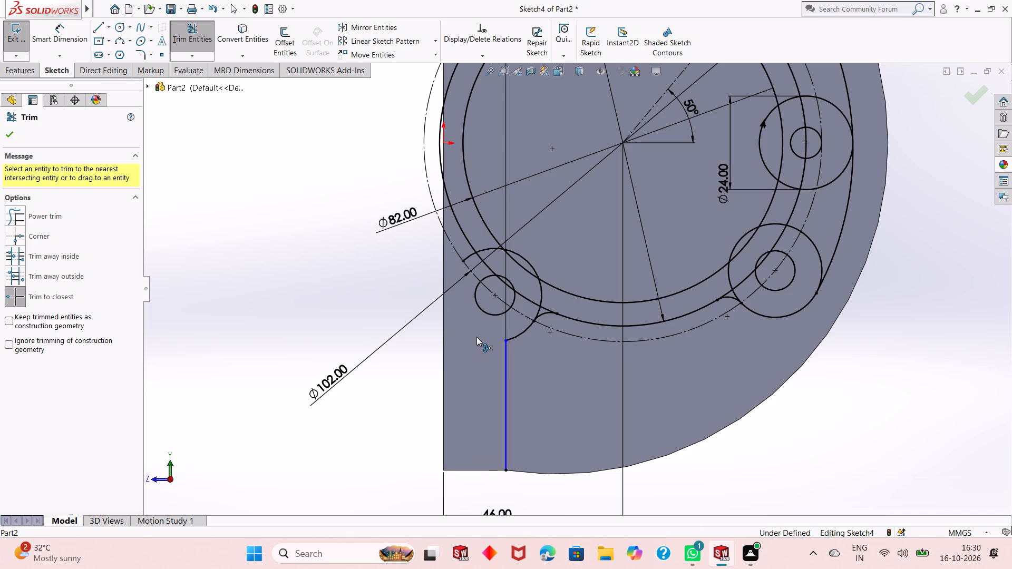
pyautogui.click(472, 255)
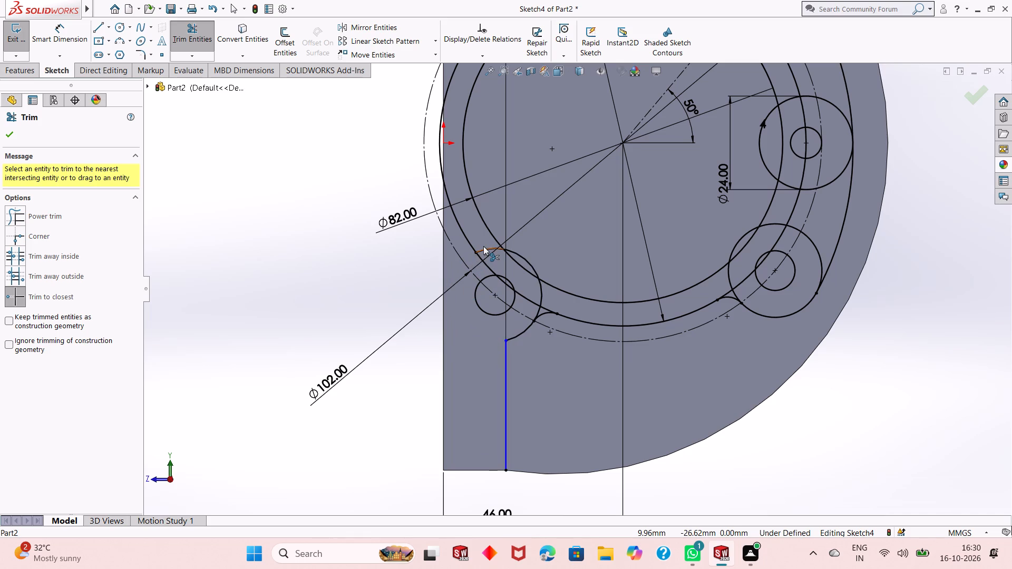
pyautogui.click(484, 246)
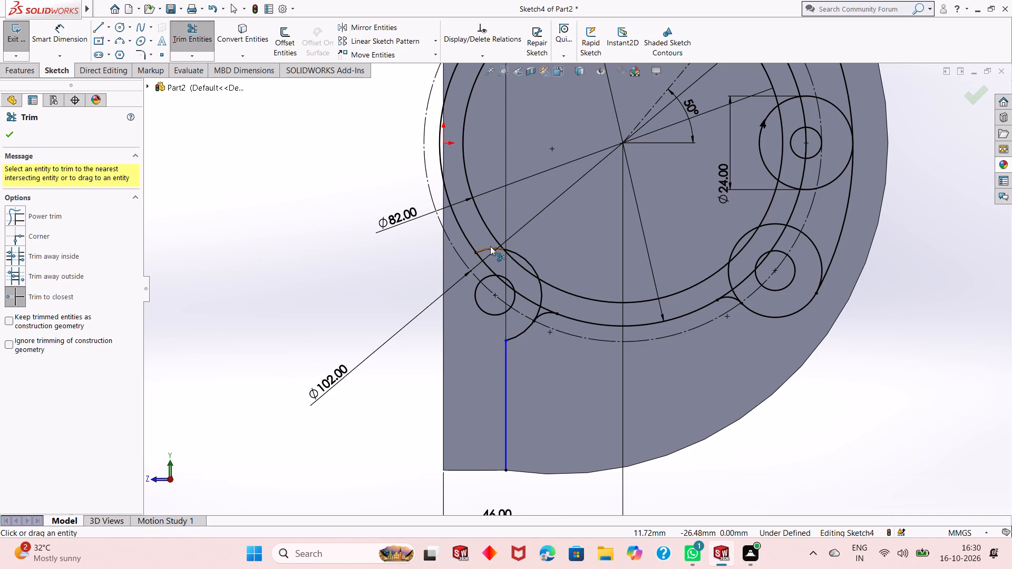
pyautogui.click(491, 249)
pyautogui.click(524, 256)
pyautogui.click(542, 295)
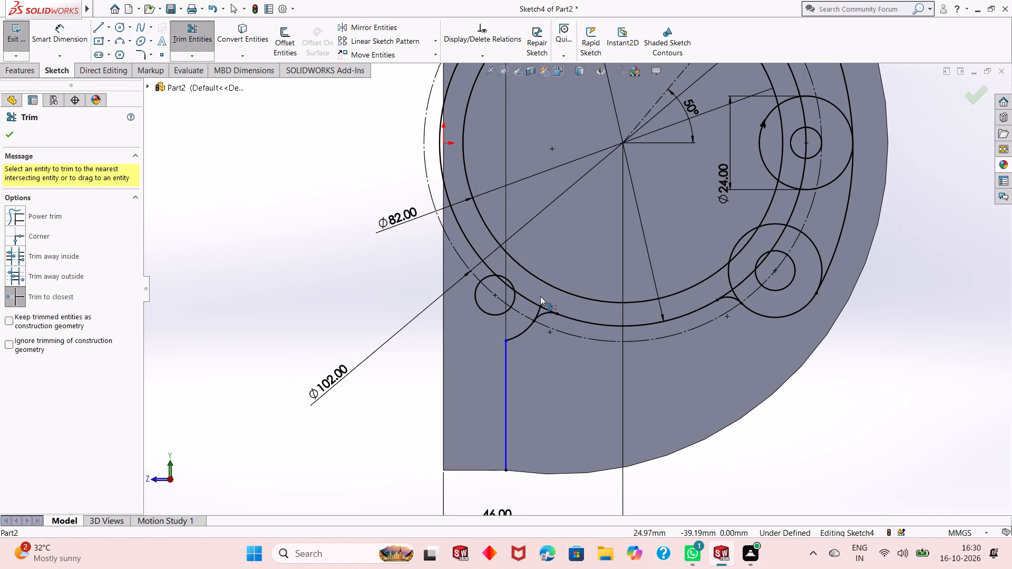
pyautogui.click(539, 311)
# Trim away the left stretch of the 94 mm circle between the lower-left and upper-left blend arcs, including the pieces inside the lug circle.
pyautogui.scroll(2, 464, 353)
pyautogui.scroll(2, 504, 312)
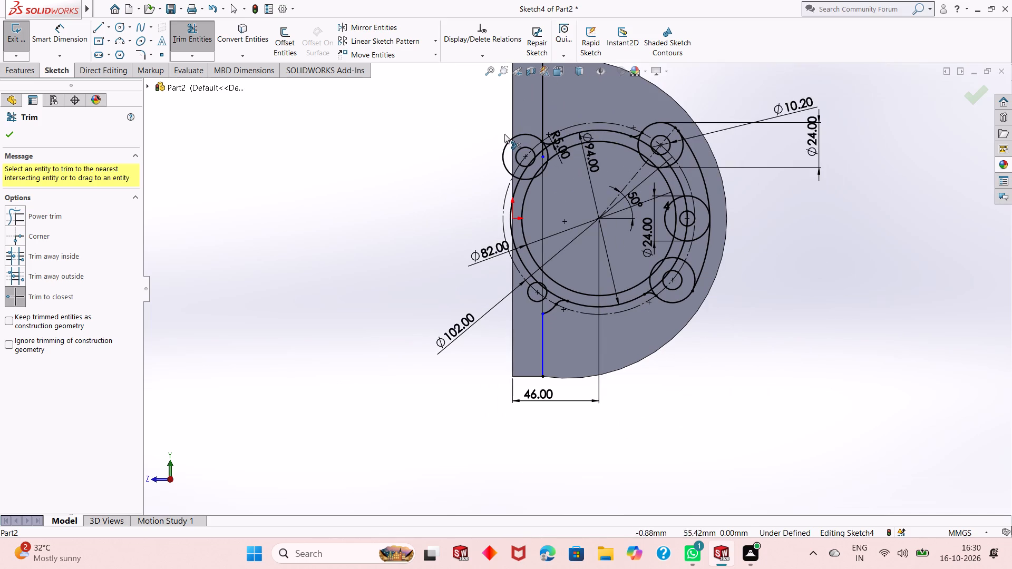
pyautogui.scroll(-3, 564, 279)
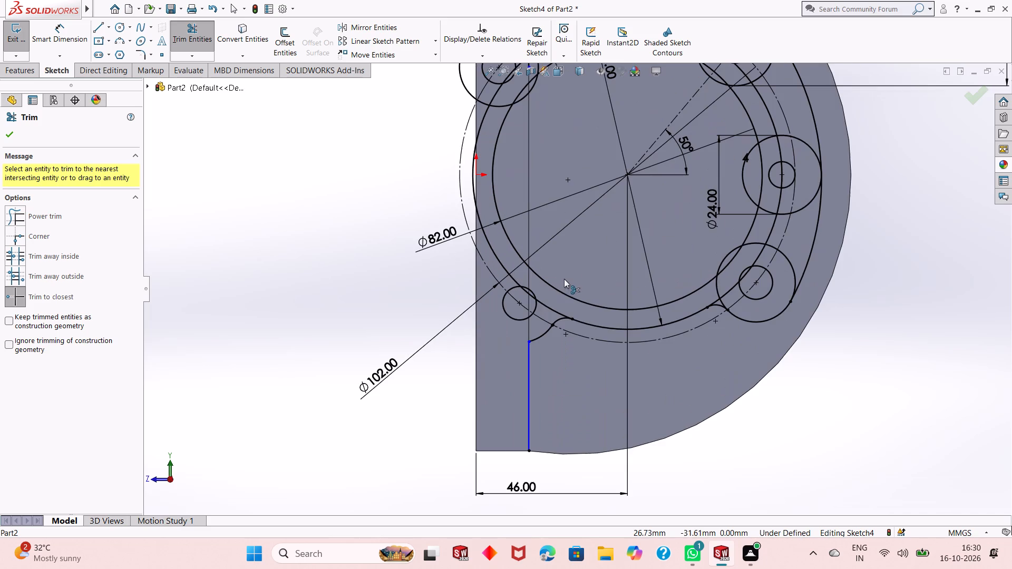
pyautogui.scroll(1, 560, 315)
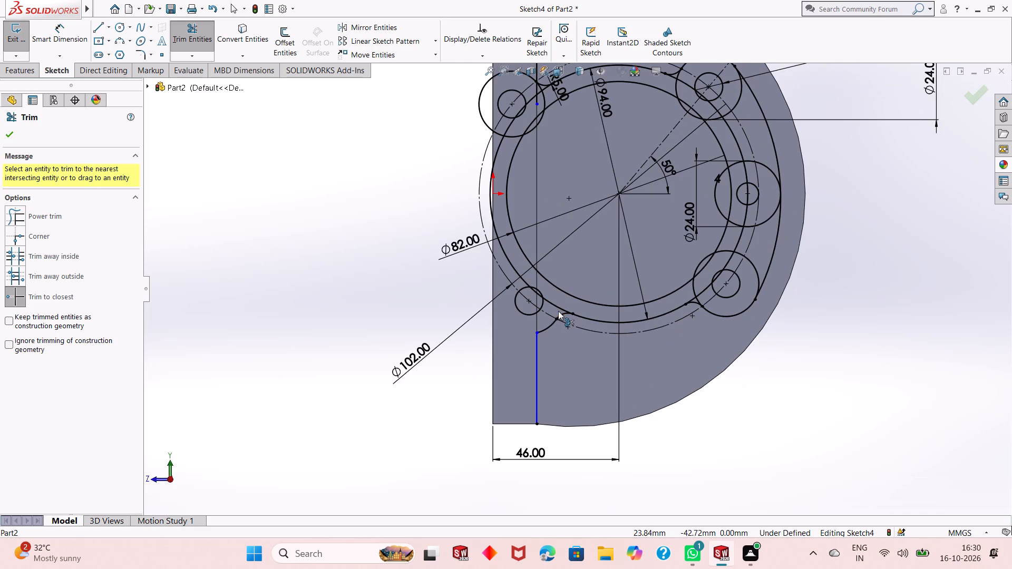
pyautogui.click(558, 311)
pyautogui.click(553, 305)
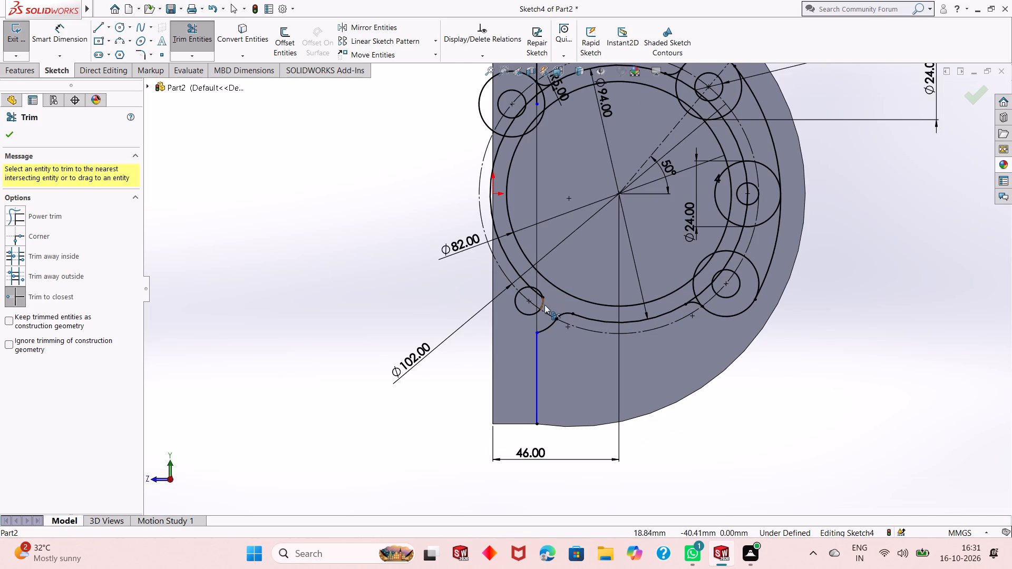
pyautogui.click(539, 298)
pyautogui.click(524, 277)
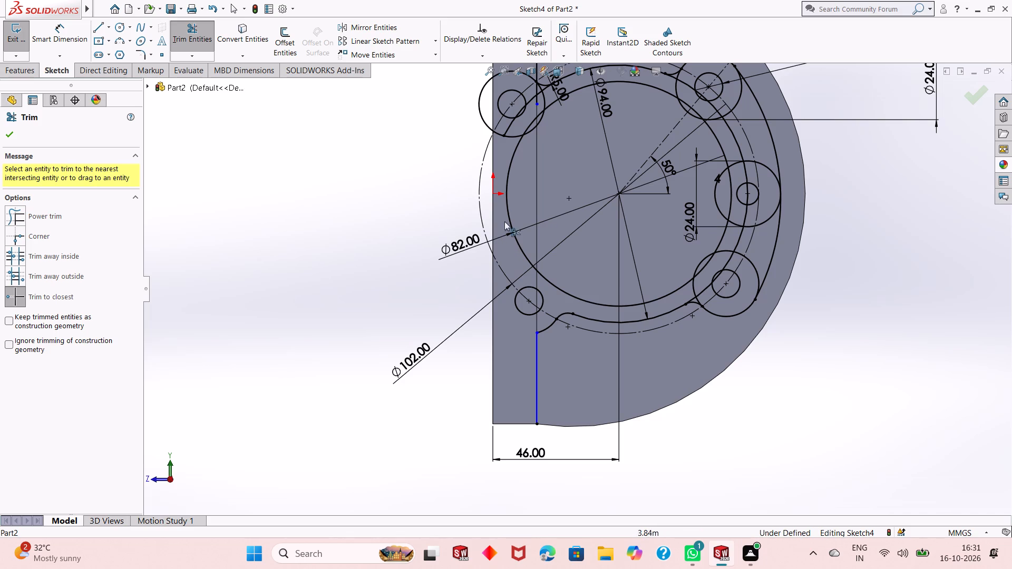
pyautogui.click(512, 124)
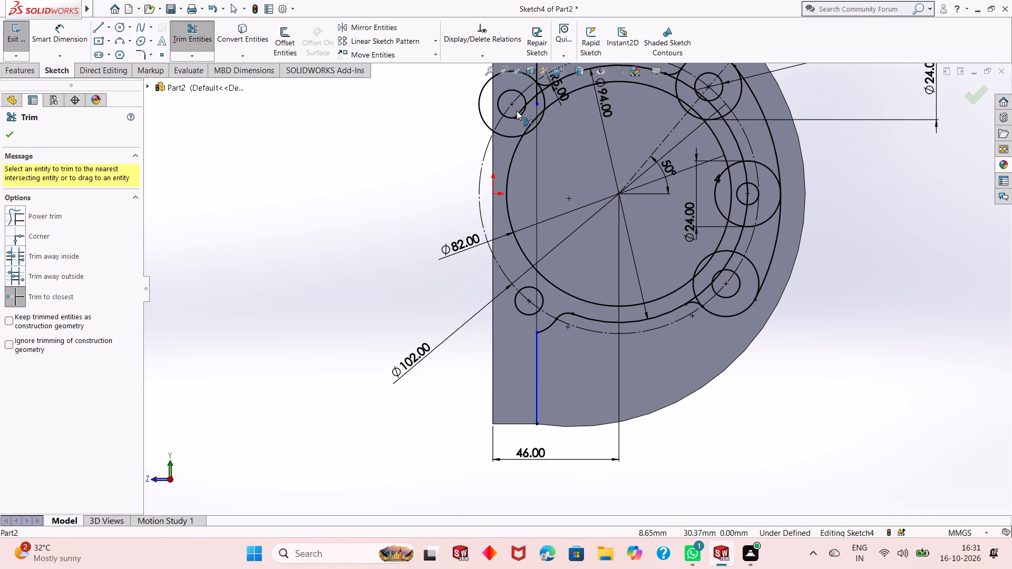
pyautogui.click(517, 111)
pyautogui.click(530, 101)
pyautogui.scroll(2, 596, 188)
pyautogui.scroll(-6, 582, 146)
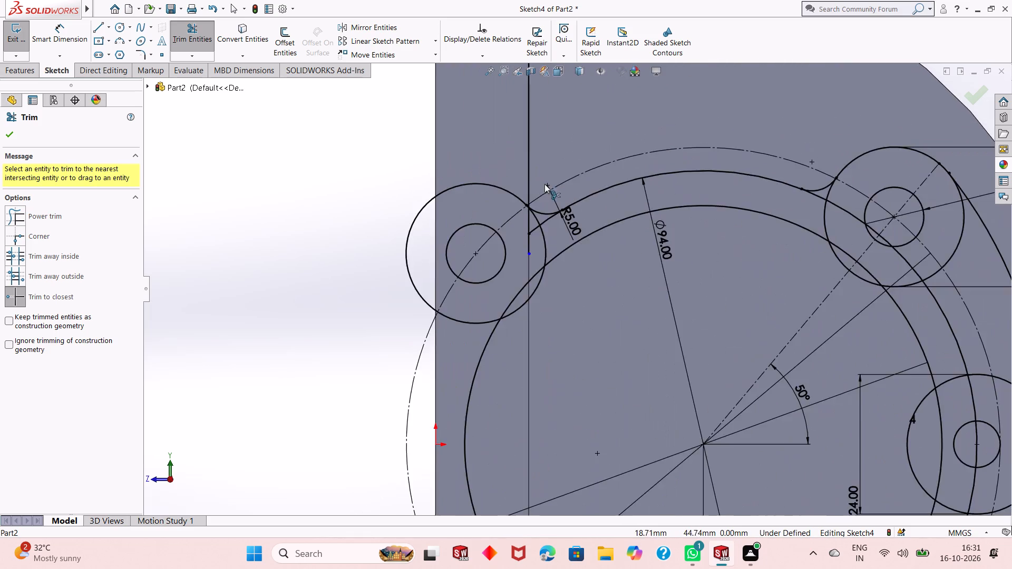
pyautogui.scroll(-8, 544, 184)
pyautogui.click(490, 288)
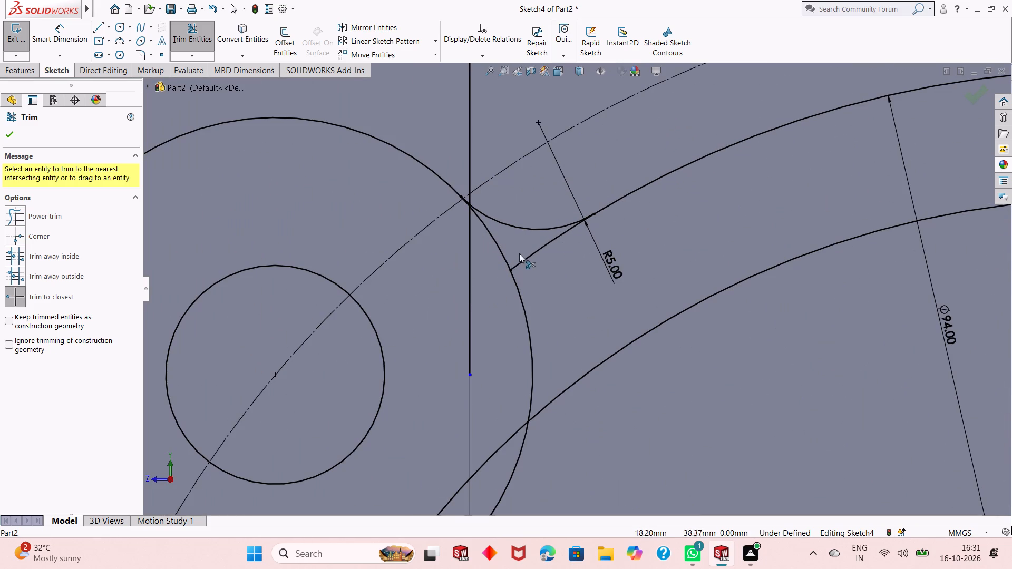
pyautogui.click(535, 252)
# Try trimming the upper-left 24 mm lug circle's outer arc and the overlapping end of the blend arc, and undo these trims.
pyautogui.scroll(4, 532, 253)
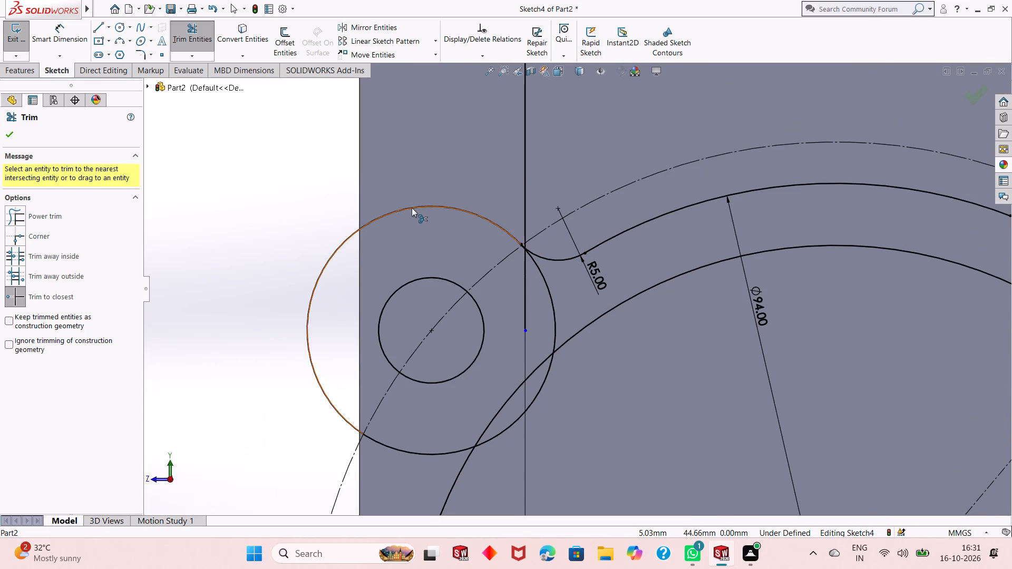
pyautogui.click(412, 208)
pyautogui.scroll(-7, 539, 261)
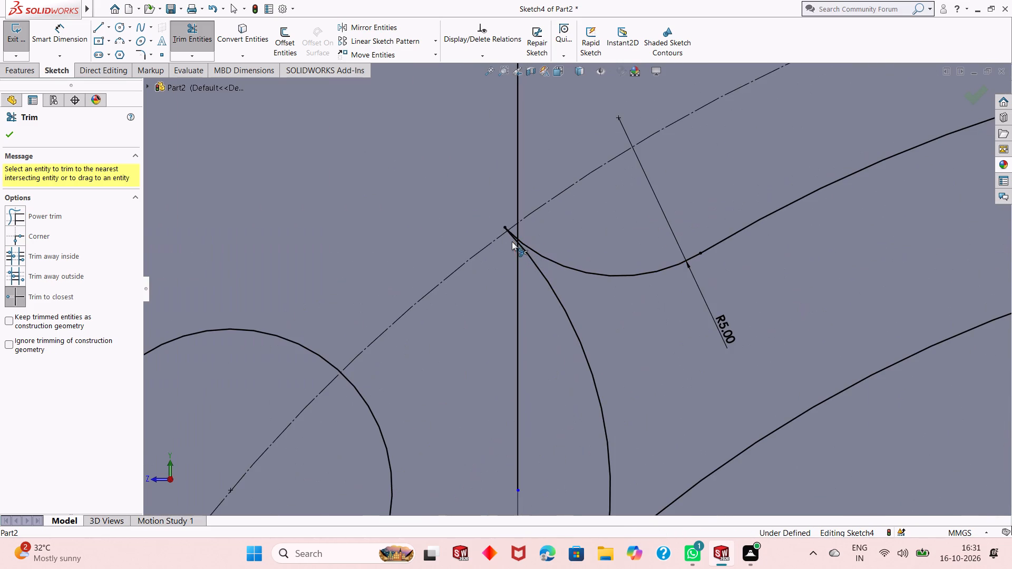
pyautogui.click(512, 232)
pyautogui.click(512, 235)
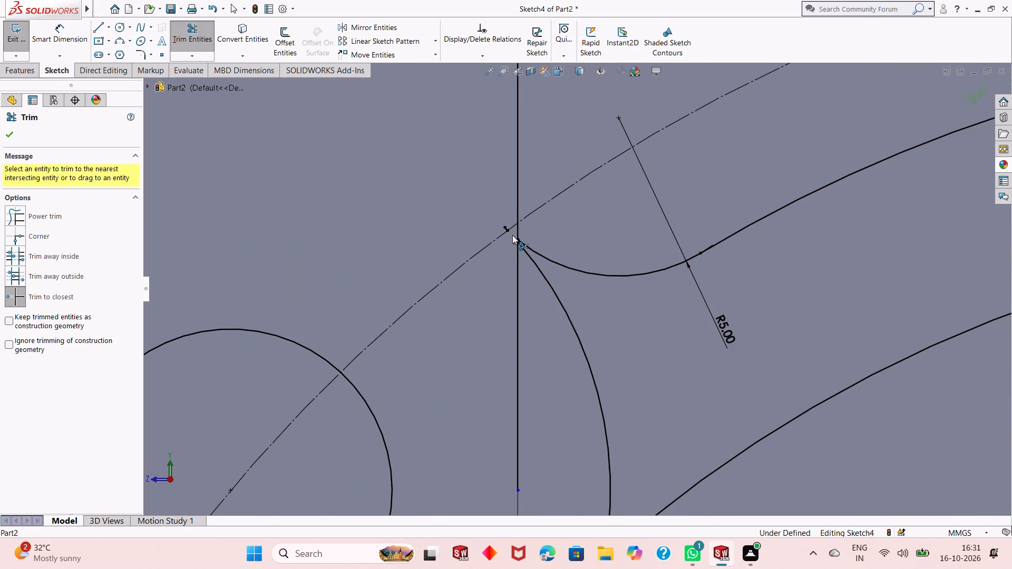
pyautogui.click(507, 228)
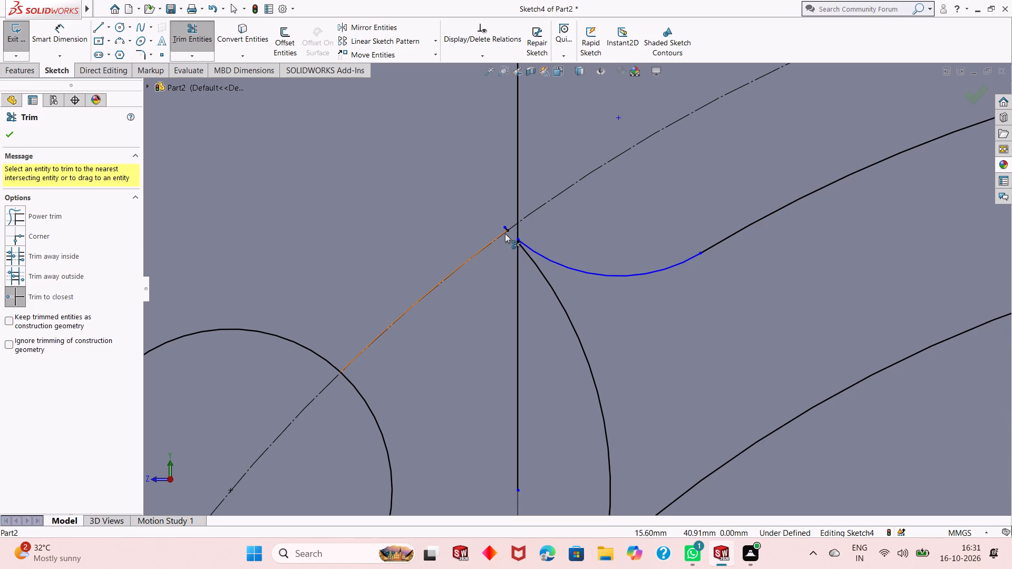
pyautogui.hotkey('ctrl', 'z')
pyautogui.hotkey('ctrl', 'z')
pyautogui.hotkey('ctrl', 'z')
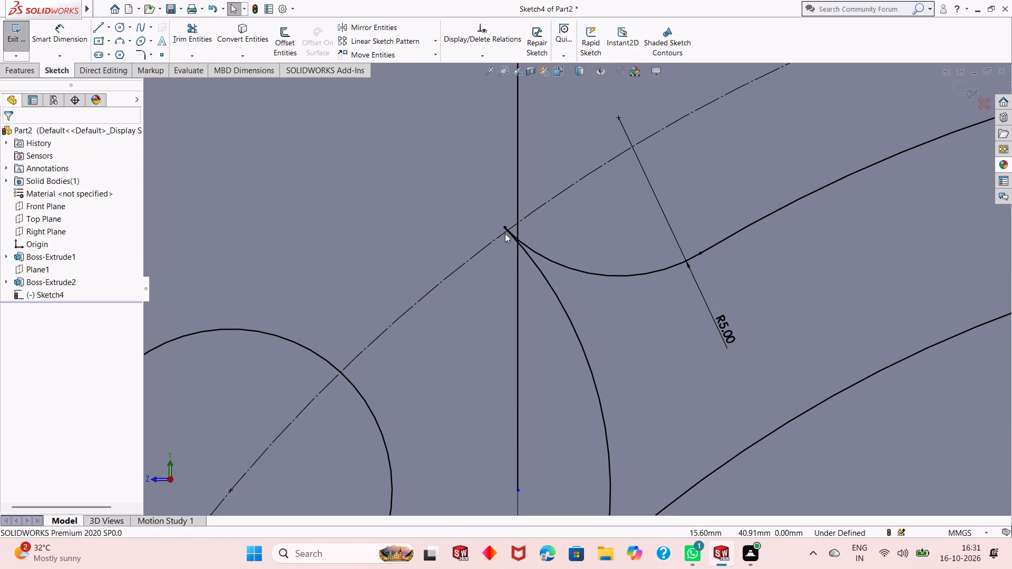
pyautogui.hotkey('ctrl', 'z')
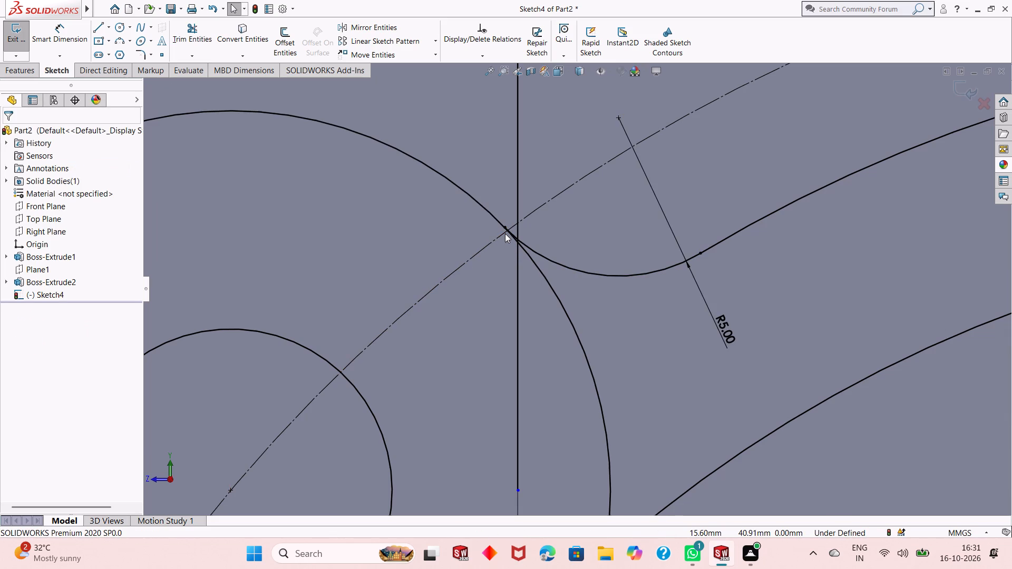
# Trim the end of the upper-left 5 mm blend arc that extends past the upper vertical line.
pyautogui.scroll(-12, 527, 228)
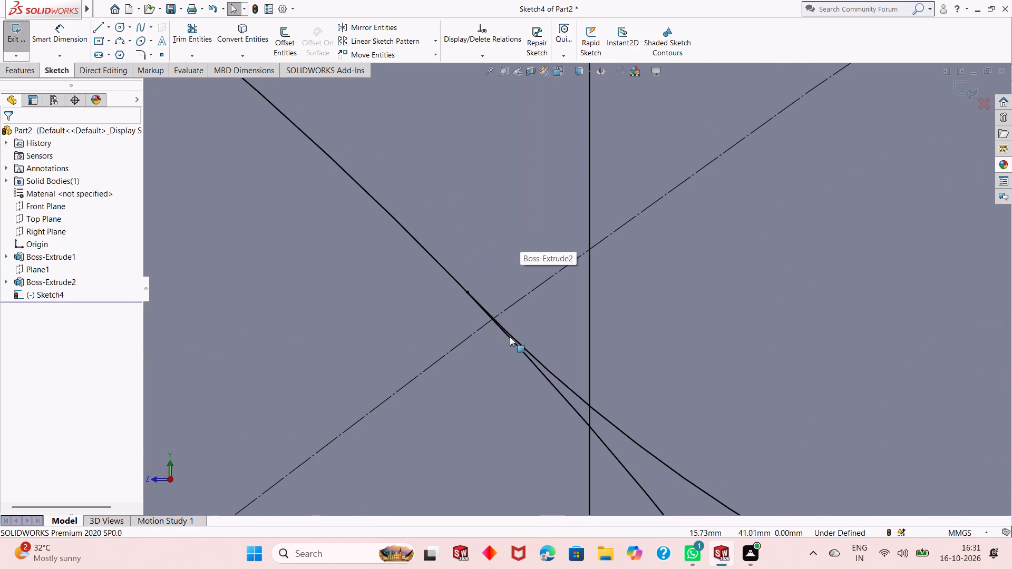
pyautogui.click(536, 360)
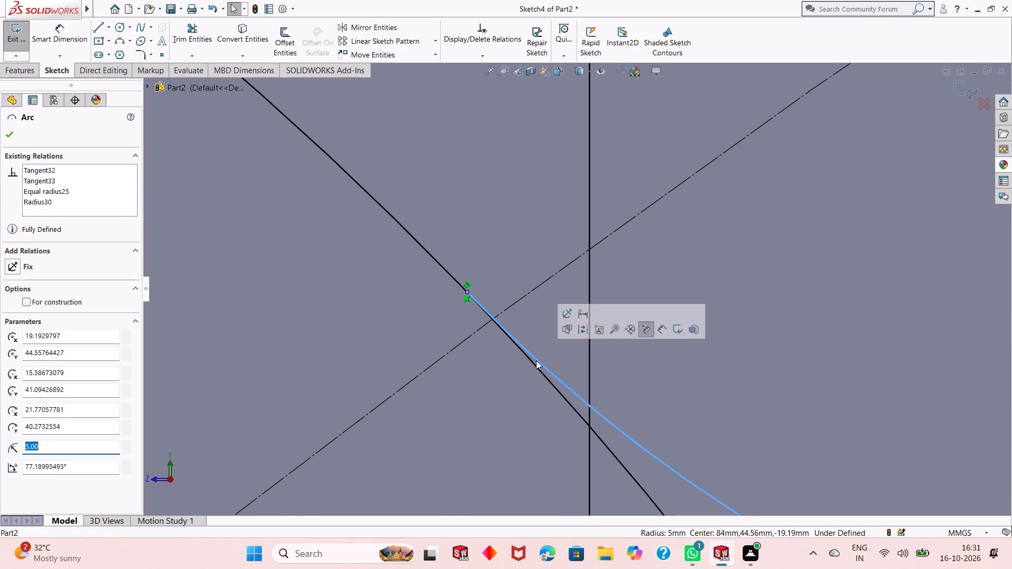
pyautogui.press('Escape')
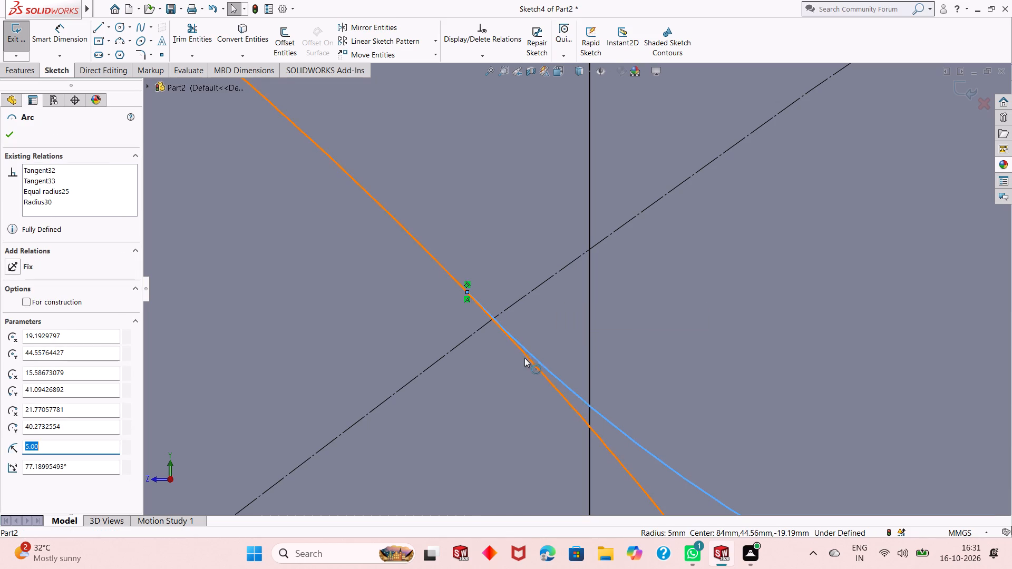
pyautogui.press('Escape')
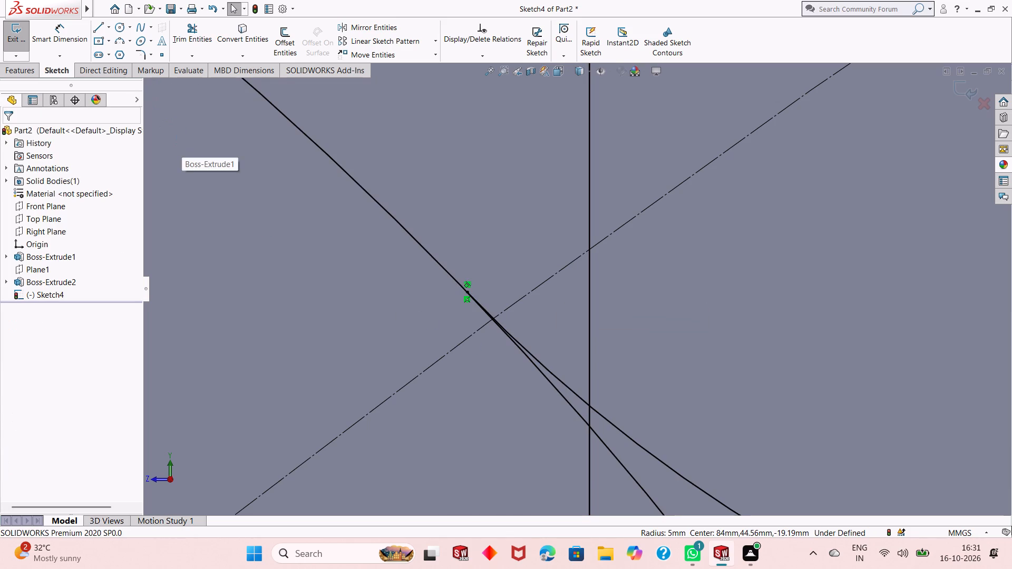
pyautogui.press('Escape')
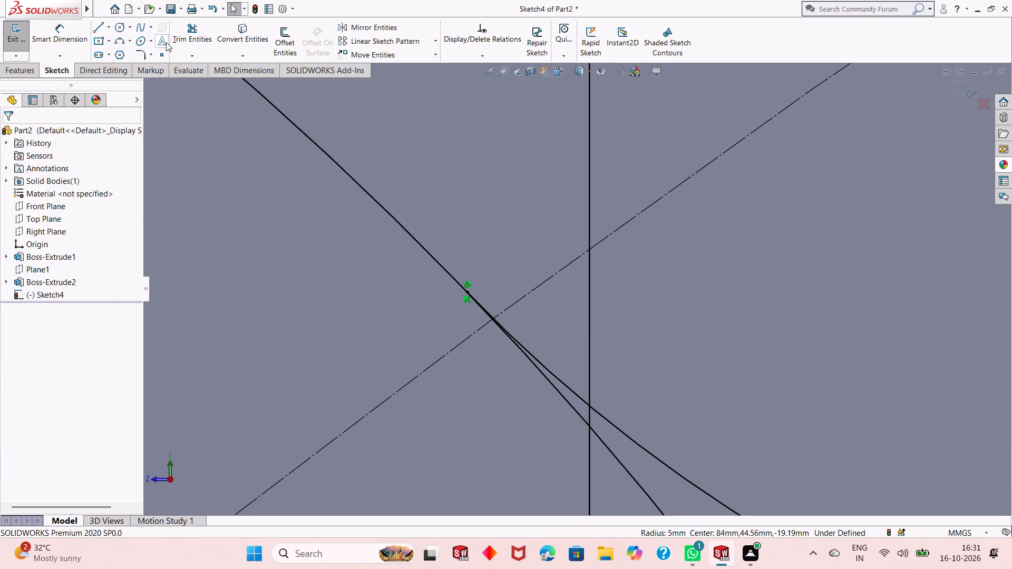
pyautogui.click(187, 36)
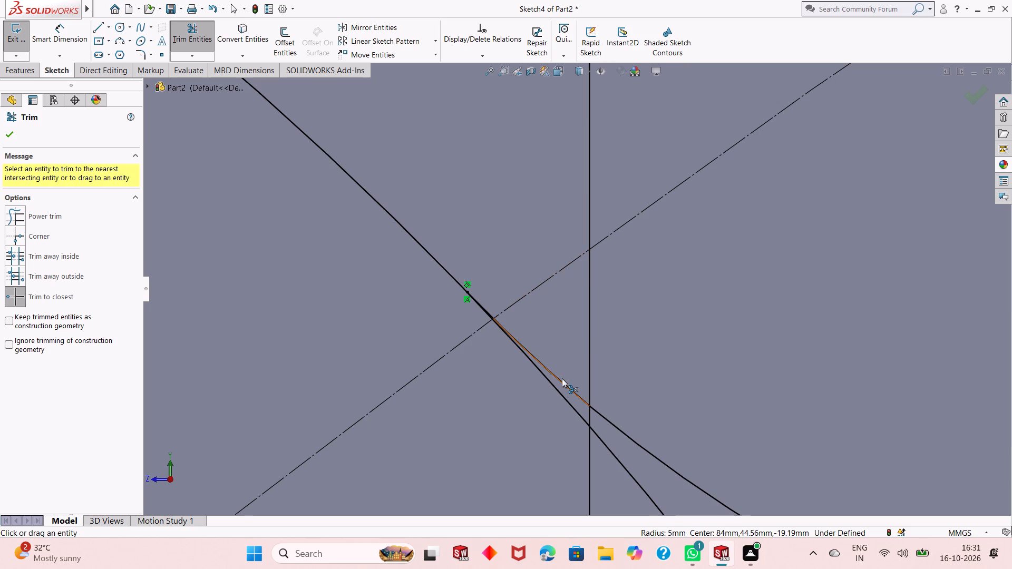
pyautogui.click(562, 378)
pyautogui.scroll(-9, 488, 315)
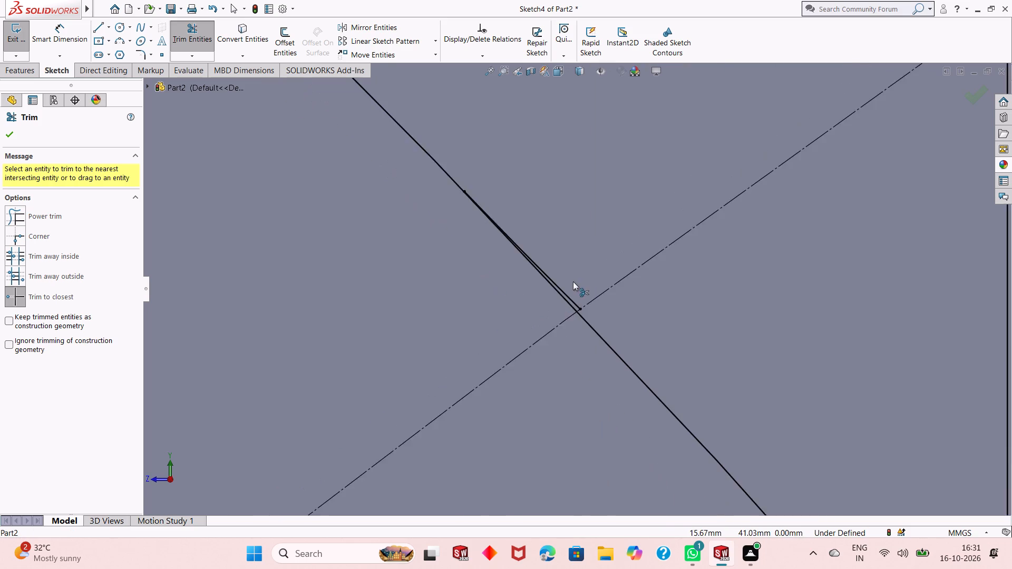
pyautogui.scroll(-3, 573, 281)
pyautogui.click(572, 319)
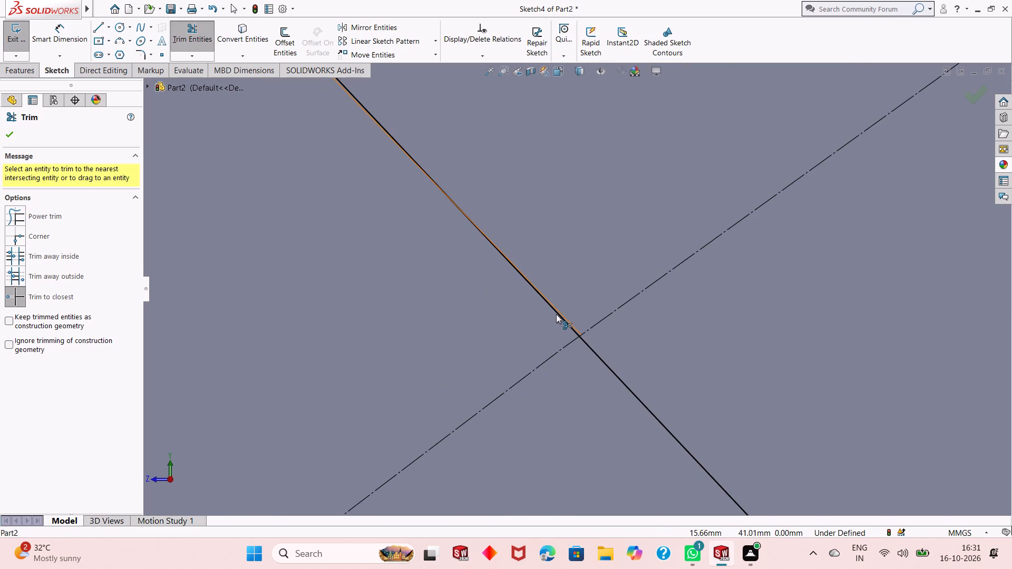
pyautogui.scroll(20, 556, 314)
pyautogui.scroll(6, 556, 314)
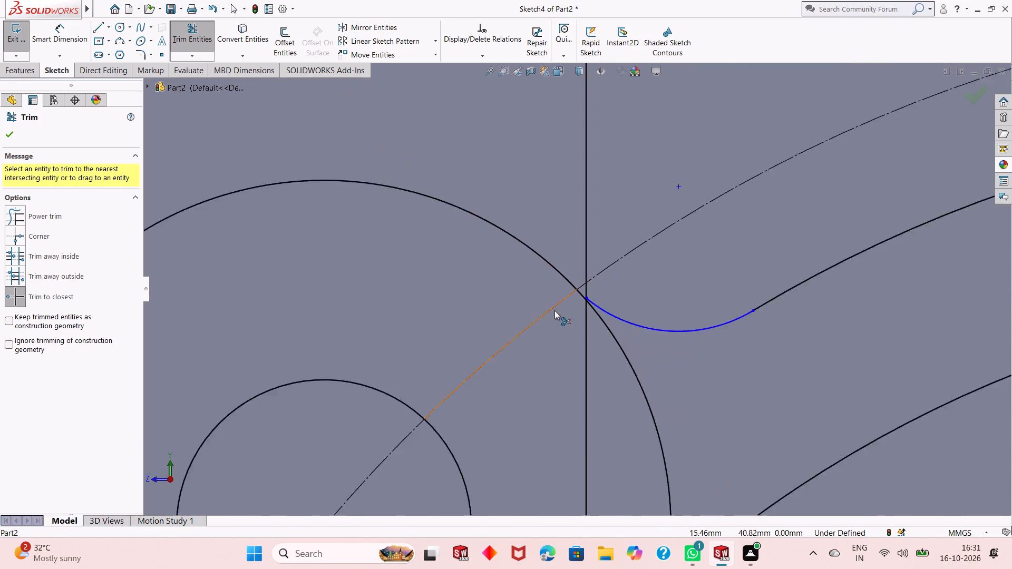
pyautogui.scroll(4, 554, 310)
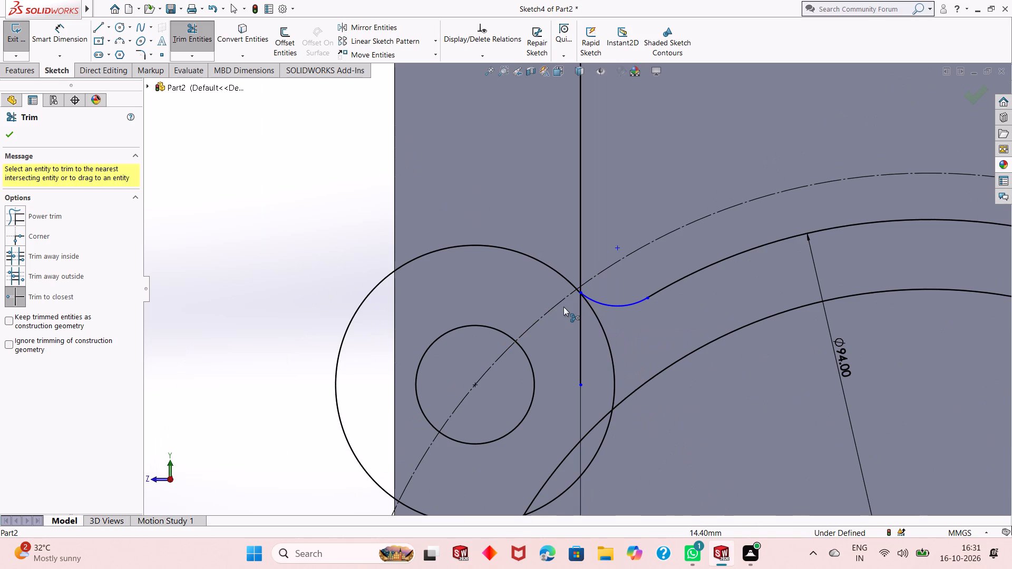
pyautogui.press('Escape')
pyautogui.press('Escape')
pyautogui.press('Escape')
pyautogui.click(634, 305)
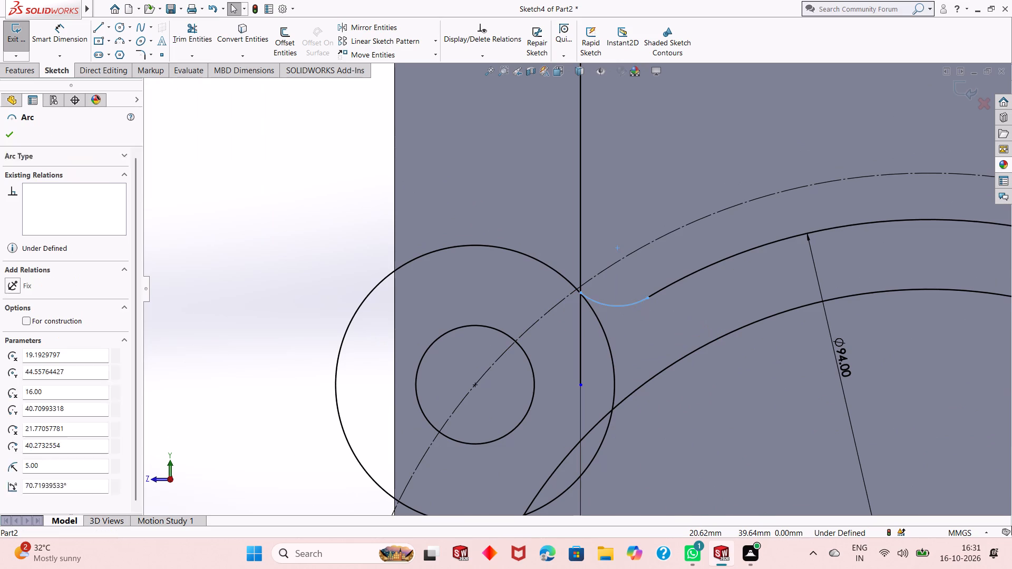
pyautogui.press('Escape')
# Trim the upper-left 24 mm lug circle, keeping only the arc between the vertical line and the 82 mm circle.
pyautogui.scroll(2, 608, 337)
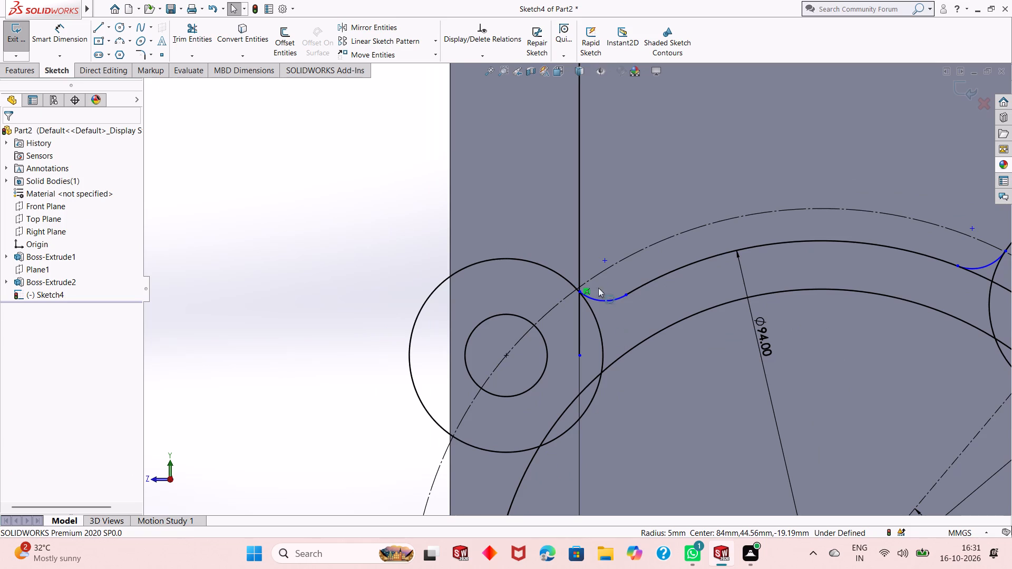
pyautogui.click(180, 45)
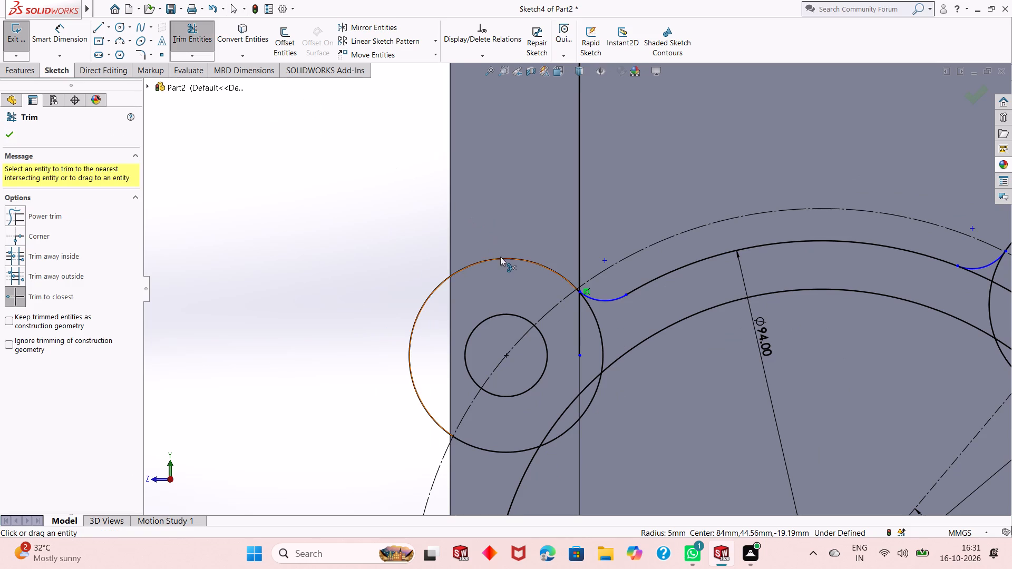
pyautogui.click(501, 258)
pyautogui.scroll(-13, 587, 306)
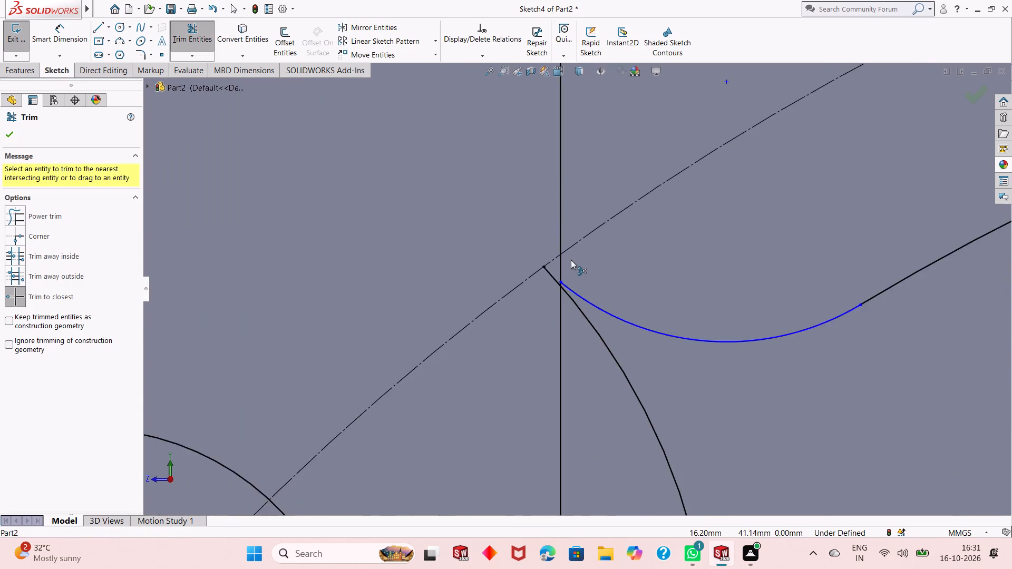
pyautogui.scroll(-2, 571, 260)
pyautogui.click(538, 294)
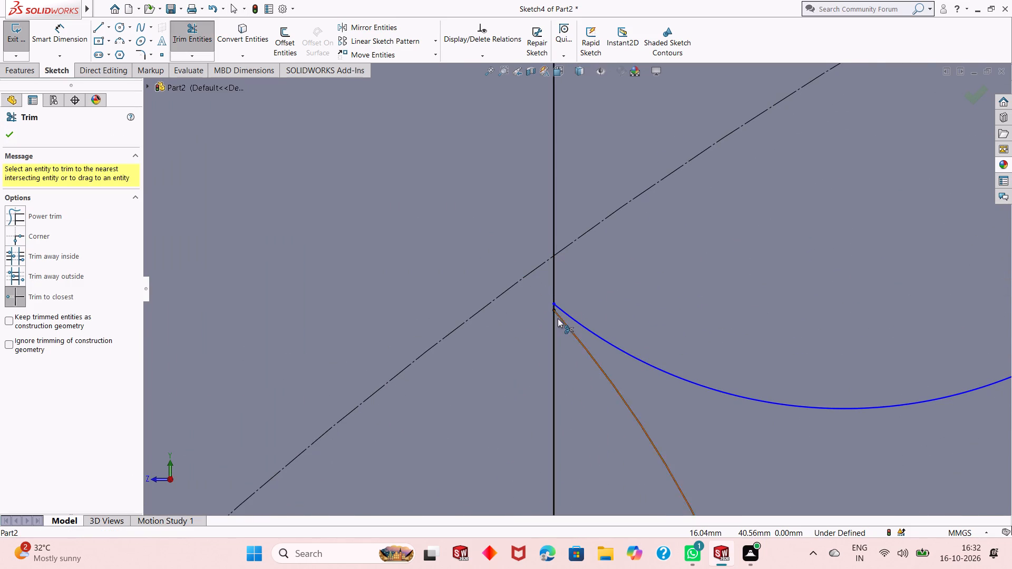
pyautogui.scroll(15, 558, 320)
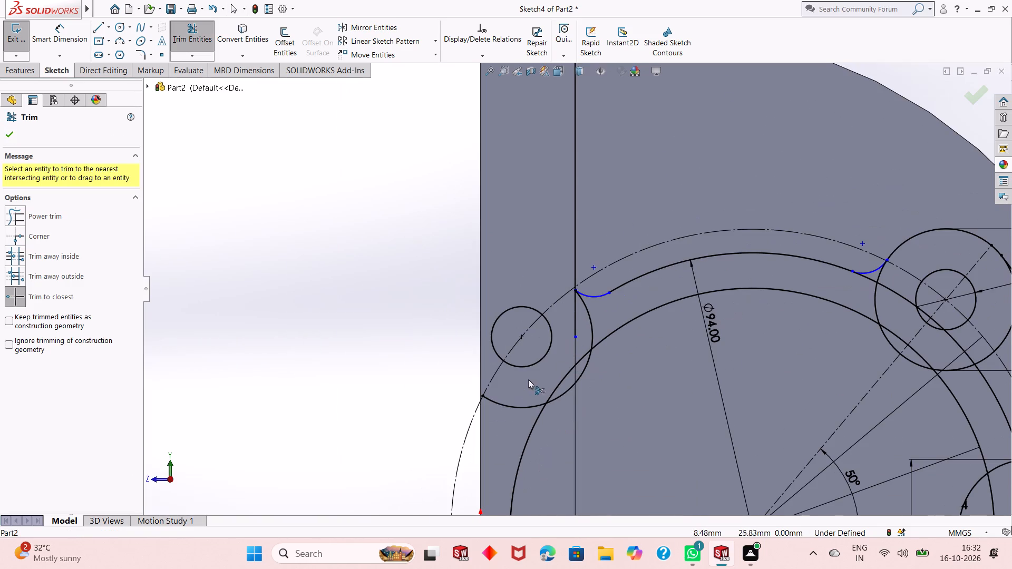
pyautogui.click(512, 406)
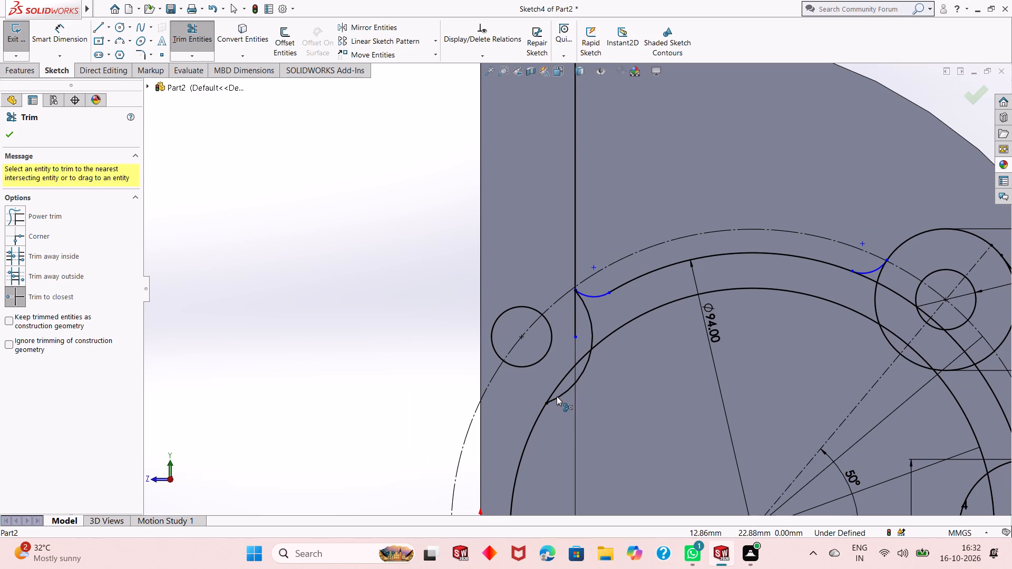
pyautogui.click(557, 398)
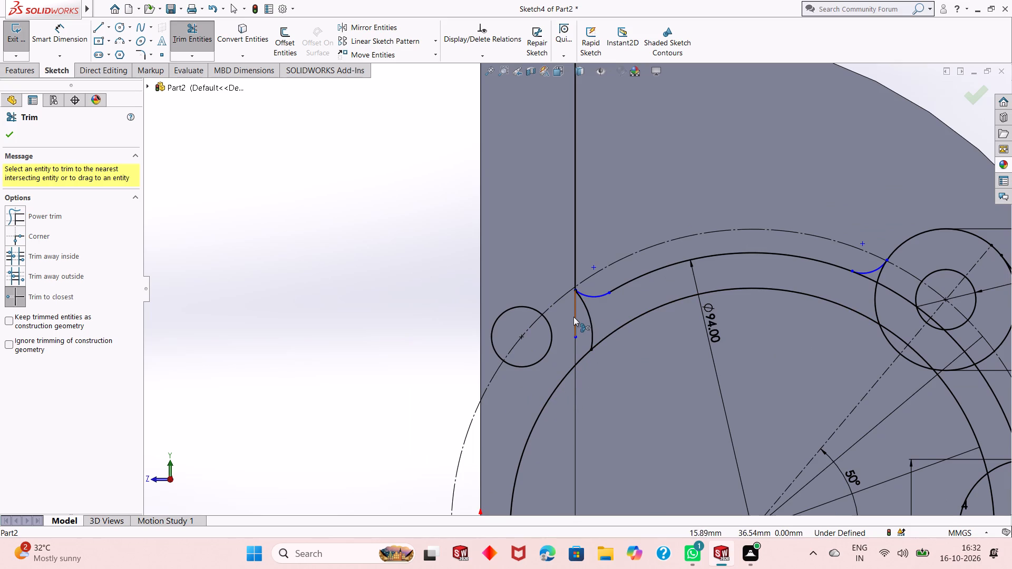
# Trim the lower end of the upper vertical line, from the upper-left lug arc inward.
pyautogui.click(573, 320)
pyautogui.scroll(-7, 583, 298)
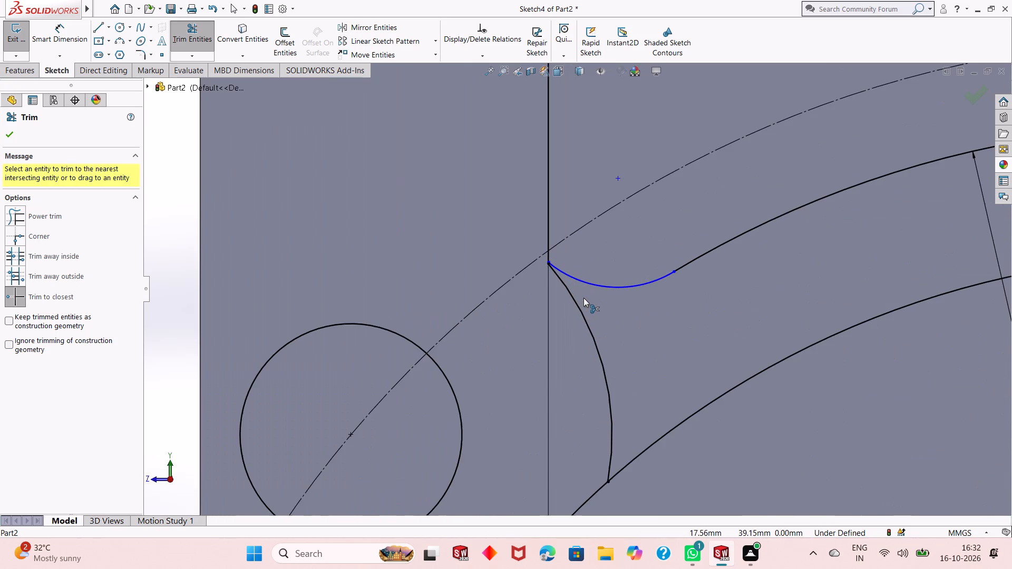
pyautogui.scroll(13, 583, 298)
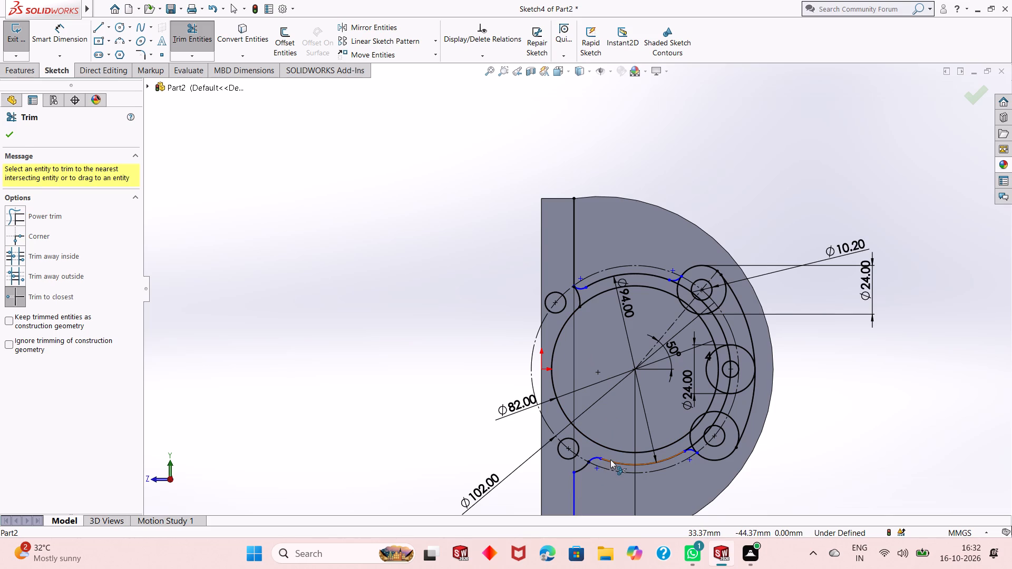
# Undo the recent trims around the upper-left lug, back to the full 24 mm circle and the dimensioned 5 mm blend arc.
pyautogui.hotkey('ctrl', 'z')
pyautogui.hotkey('ctrl', 'z')
pyautogui.hotkey('ctrl', 'z')
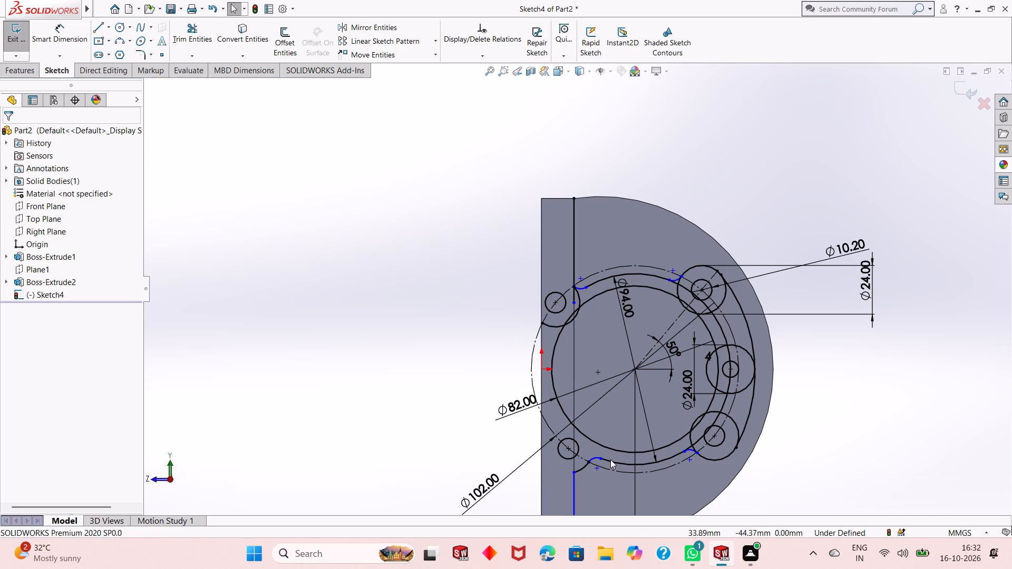
pyautogui.hotkey('ctrl', 'z')
pyautogui.hotkey('ctrl', 'z')
pyautogui.hotkey('ctrl', 'z')
pyautogui.hotkey('ctrl', 'z')
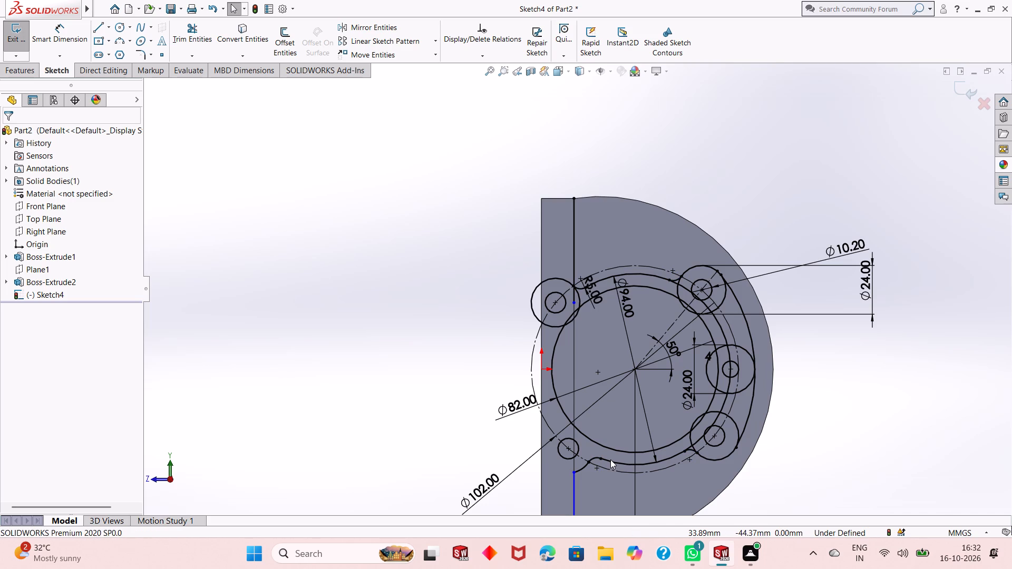
pyautogui.hotkey('ctrl', 'z')
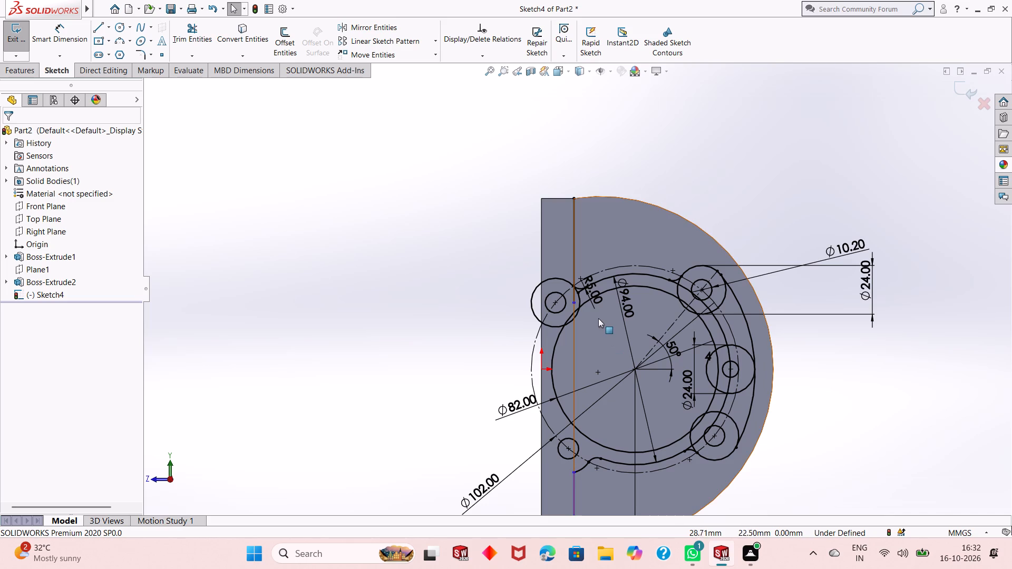
# Trim away the upper-left 24 mm lug circle outside the blend corner, along with the upper vertical line's end inside it.
pyautogui.scroll(-9, 582, 278)
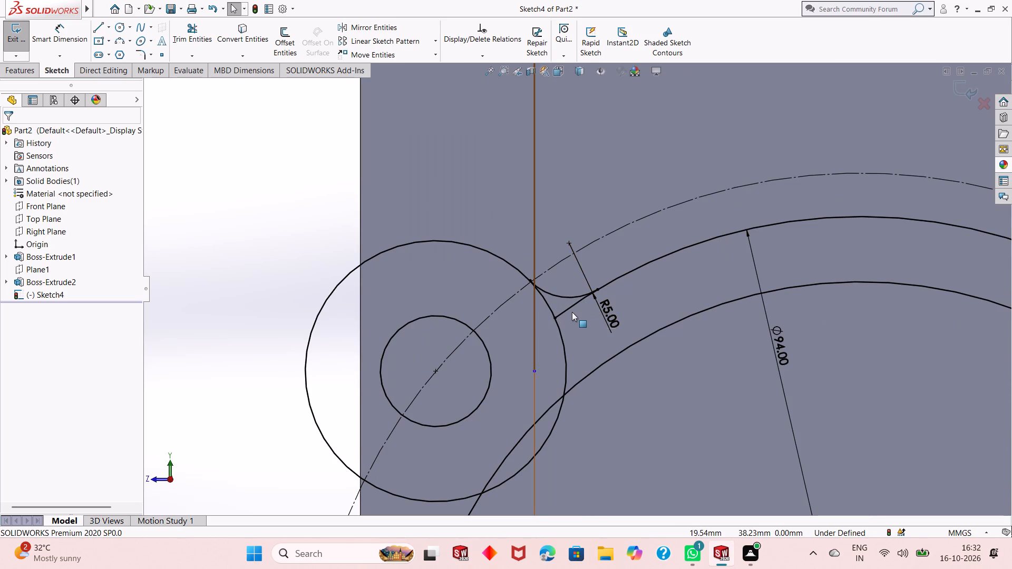
pyautogui.scroll(9, 568, 312)
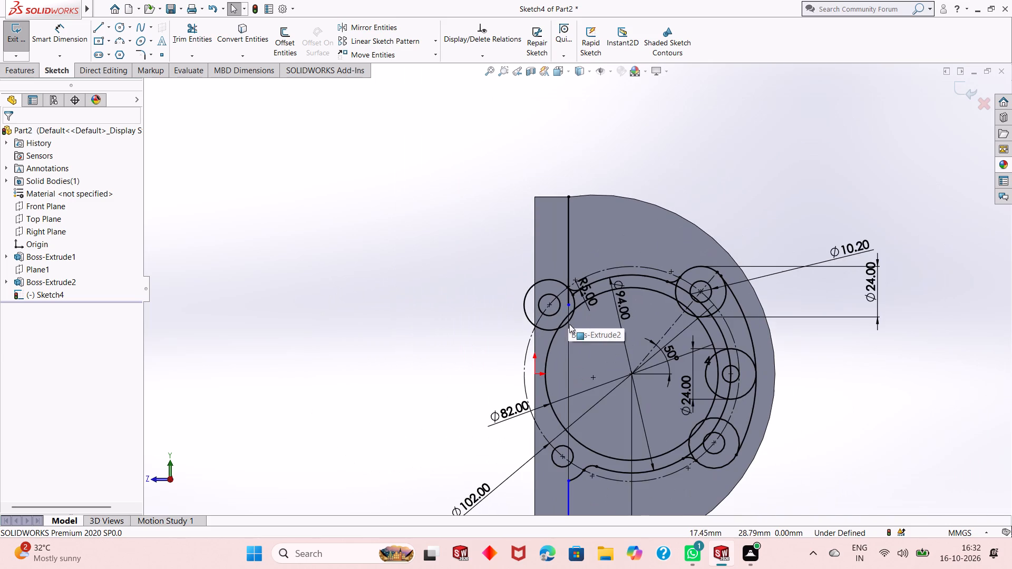
pyautogui.scroll(-6, 586, 272)
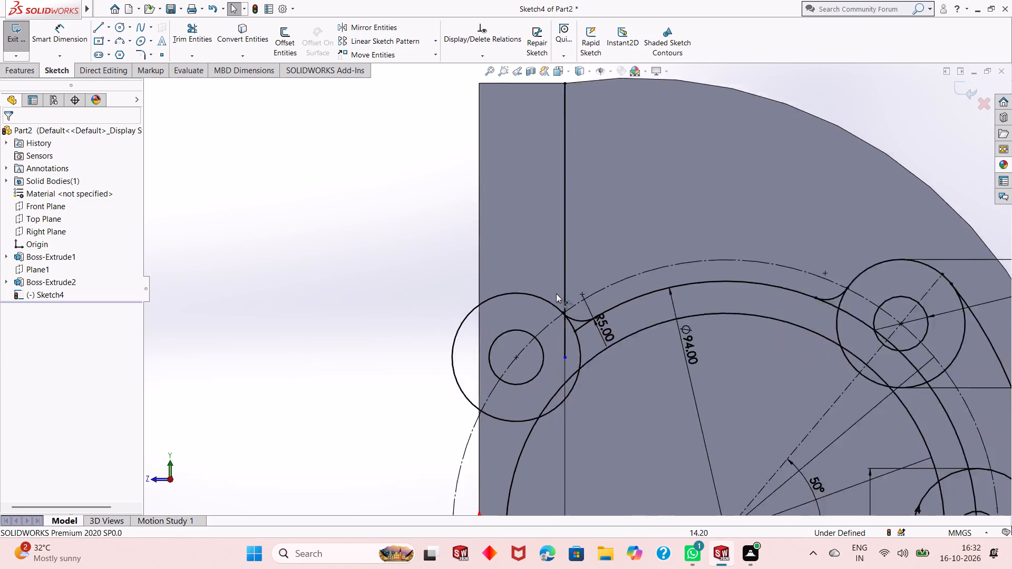
pyautogui.scroll(-5, 556, 293)
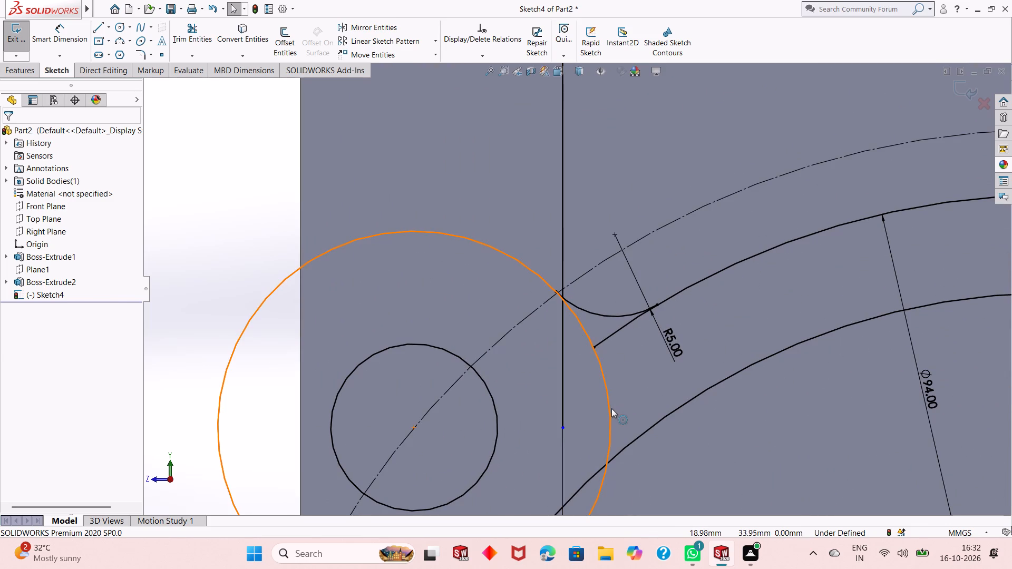
pyautogui.click(611, 408)
pyautogui.press('Escape')
pyautogui.press('Escape')
pyautogui.click(196, 44)
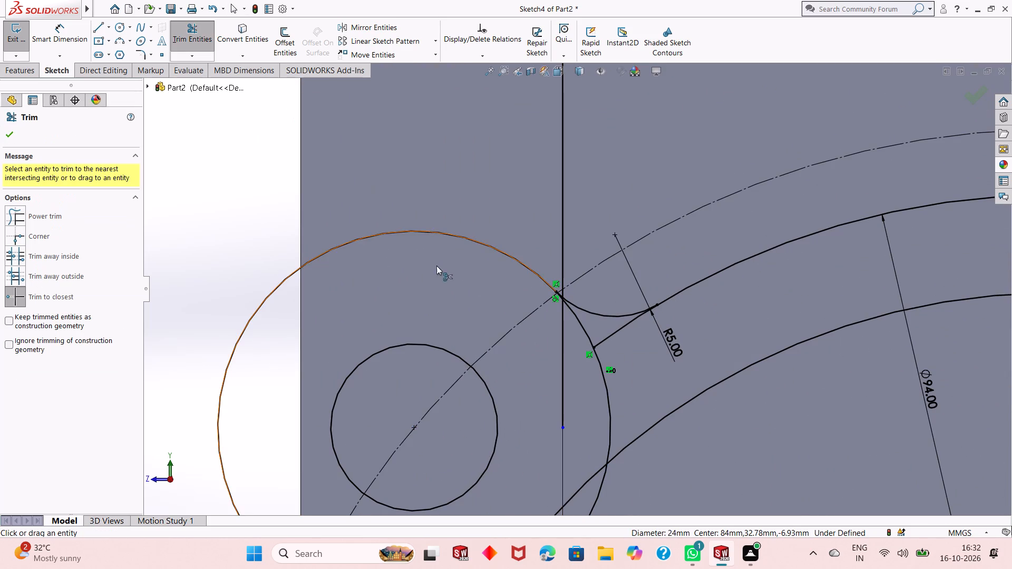
pyautogui.click(612, 418)
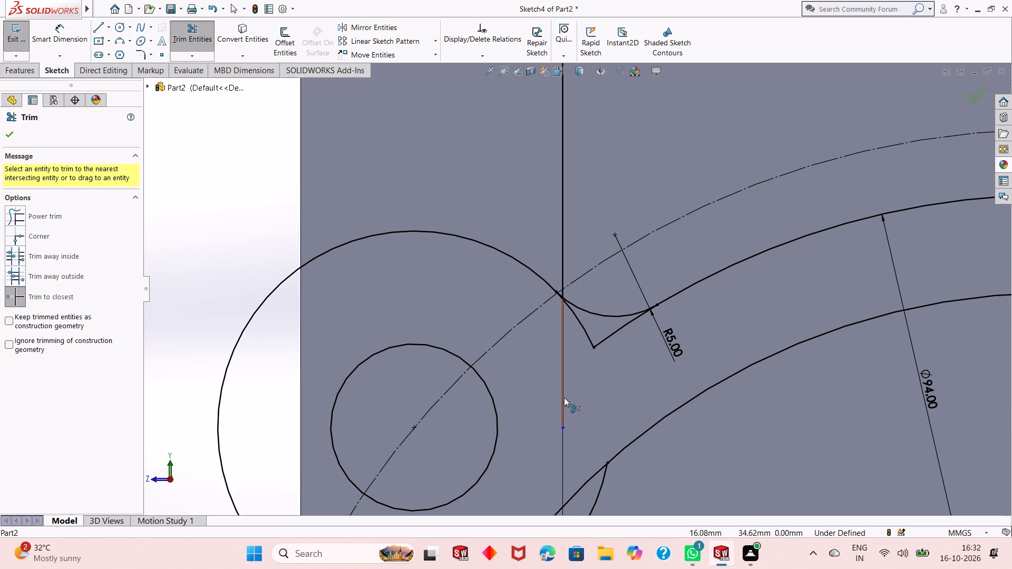
pyautogui.click(564, 397)
pyautogui.click(601, 496)
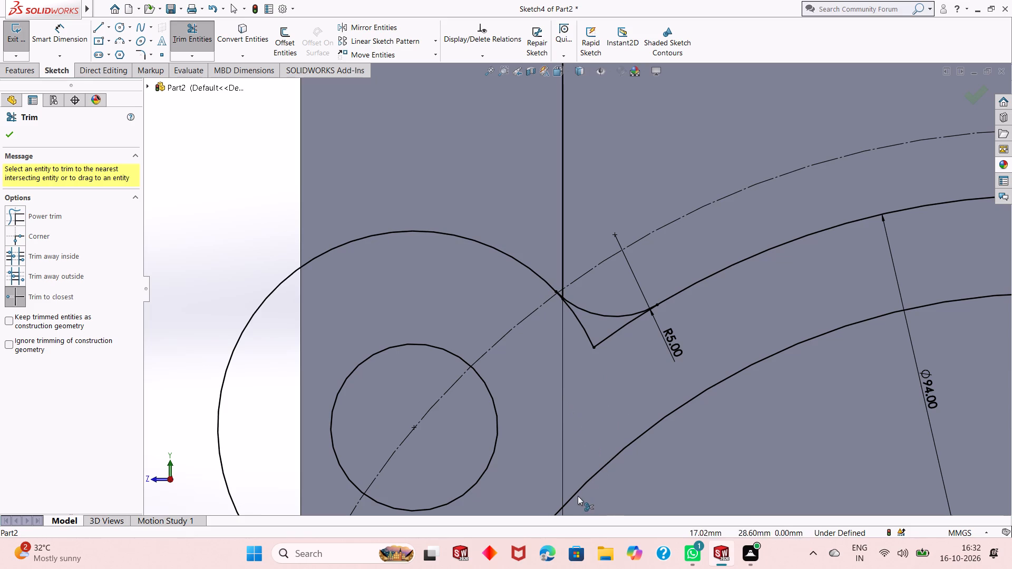
pyautogui.scroll(4, 502, 392)
pyautogui.click(521, 446)
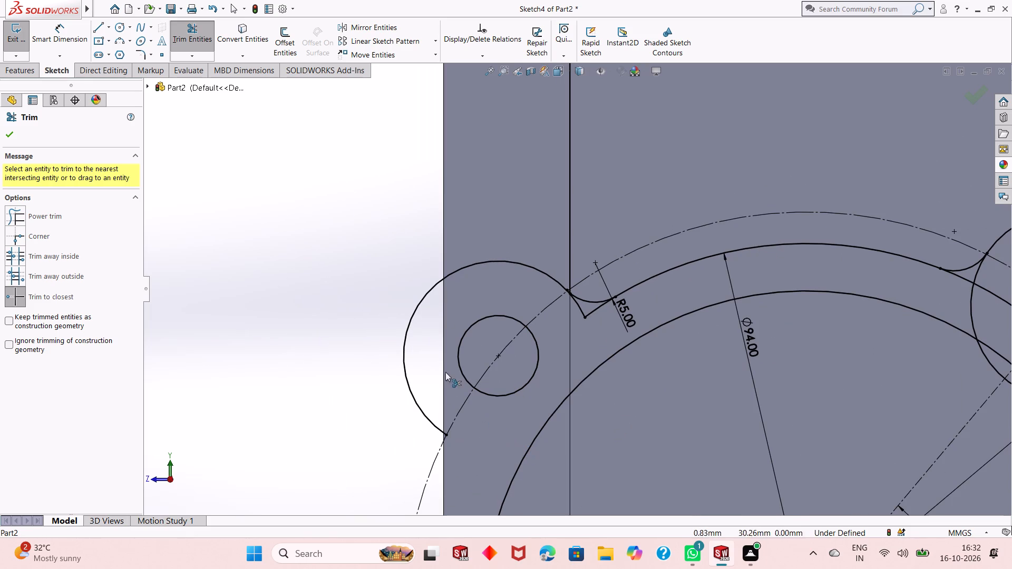
pyautogui.moveTo(421, 397); pyautogui.dragTo(416, 403)
pyautogui.click(416, 403)
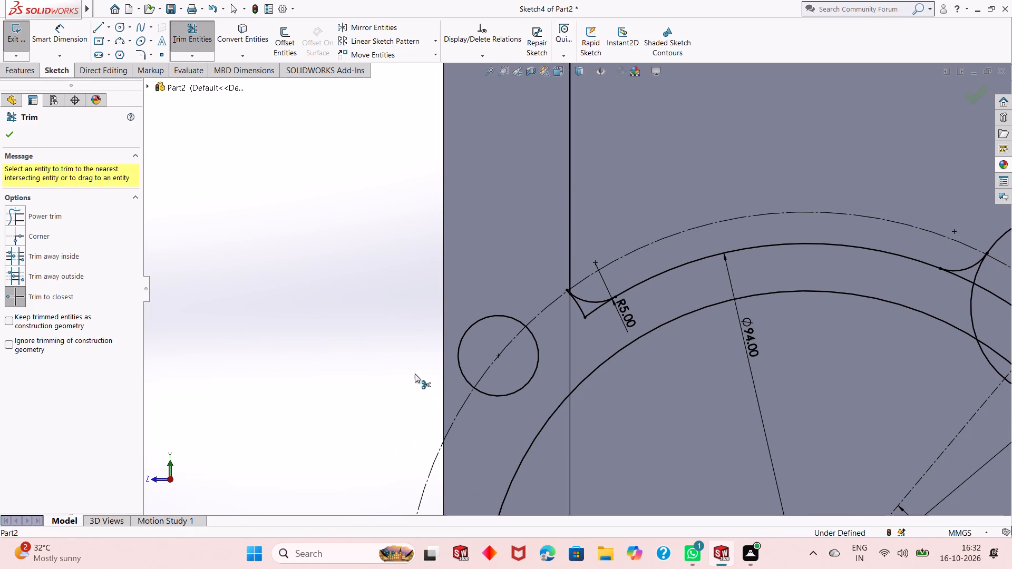
# Trim the 94 mm circle's end beyond the upper-left 5 mm blend arc and the leftover lug arc beneath the blend.
pyautogui.scroll(-2, 587, 293)
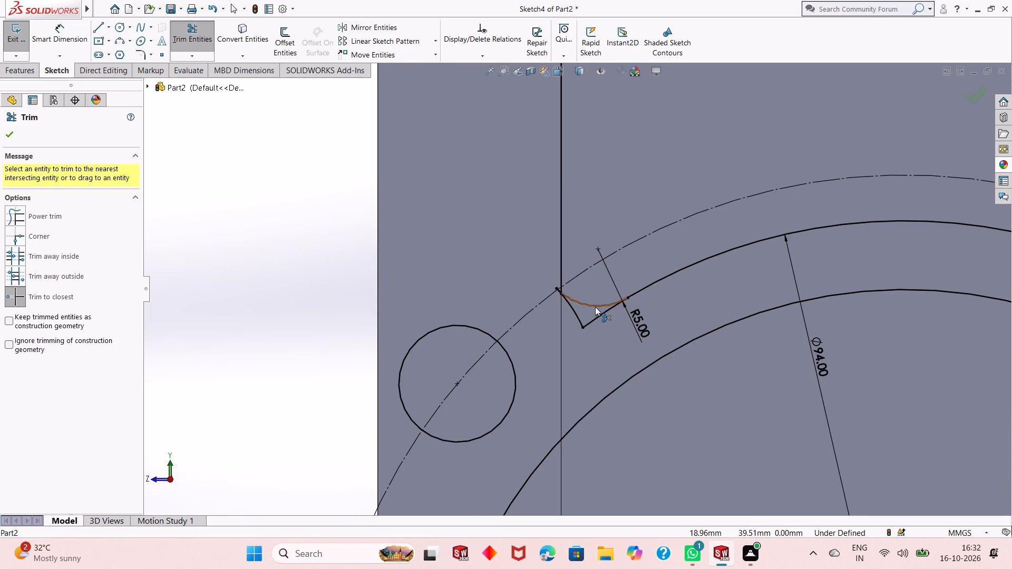
pyautogui.scroll(-2, 593, 306)
pyautogui.click(587, 327)
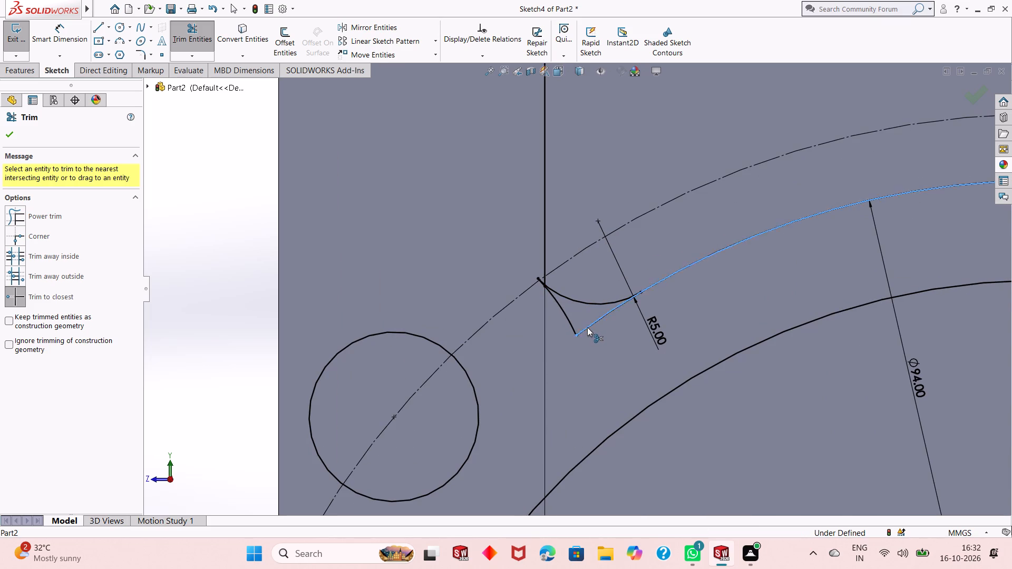
pyautogui.click(571, 323)
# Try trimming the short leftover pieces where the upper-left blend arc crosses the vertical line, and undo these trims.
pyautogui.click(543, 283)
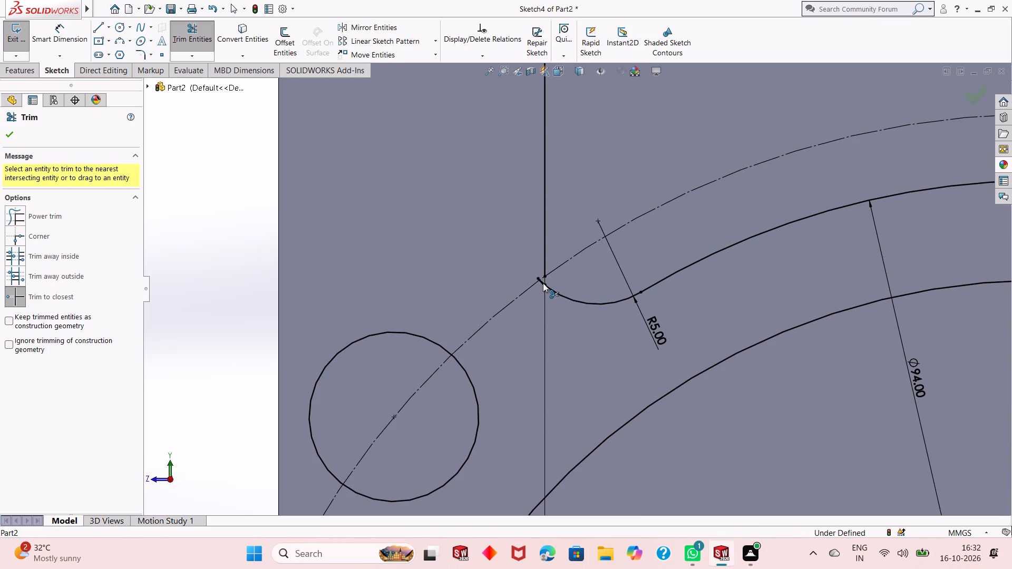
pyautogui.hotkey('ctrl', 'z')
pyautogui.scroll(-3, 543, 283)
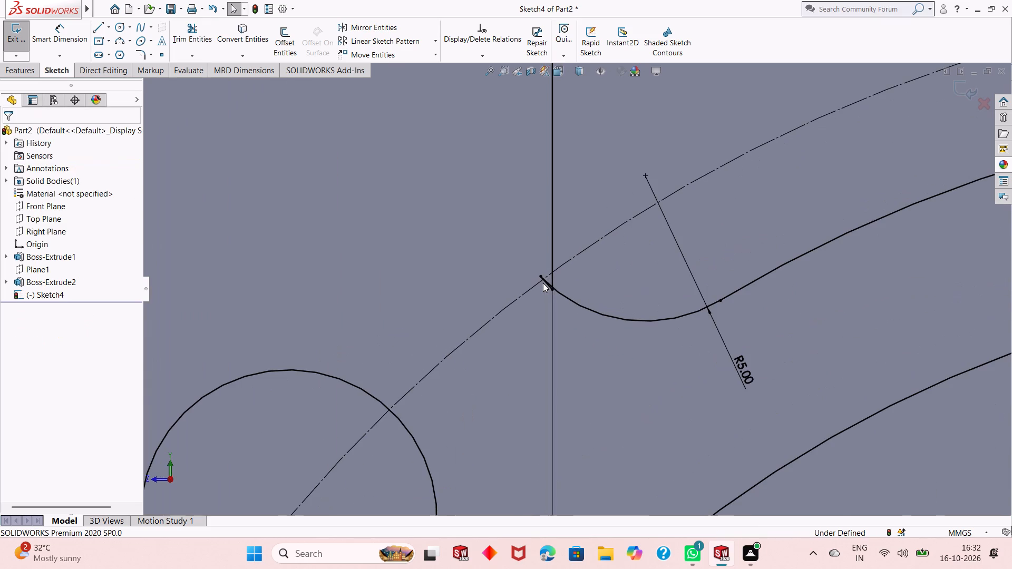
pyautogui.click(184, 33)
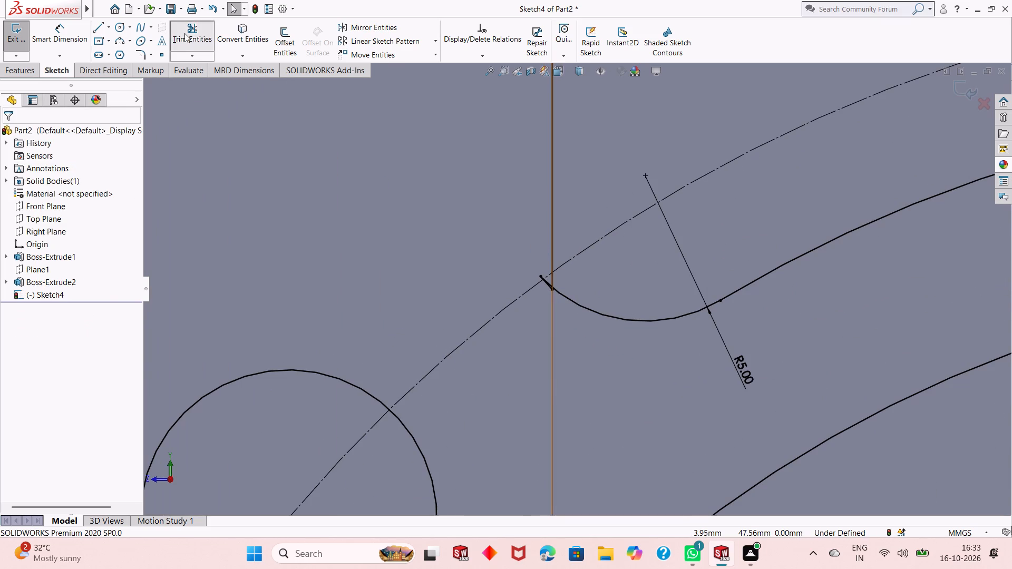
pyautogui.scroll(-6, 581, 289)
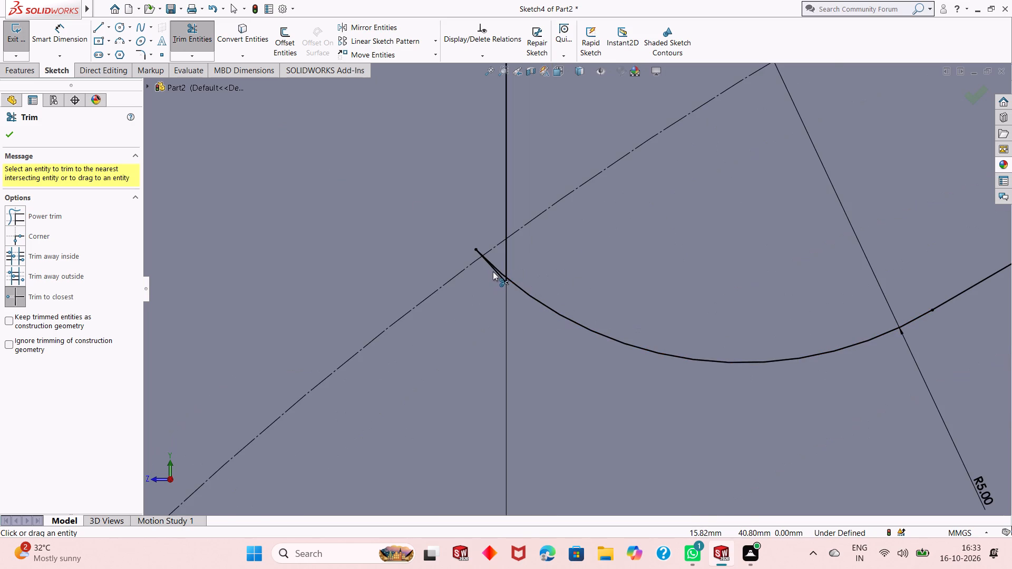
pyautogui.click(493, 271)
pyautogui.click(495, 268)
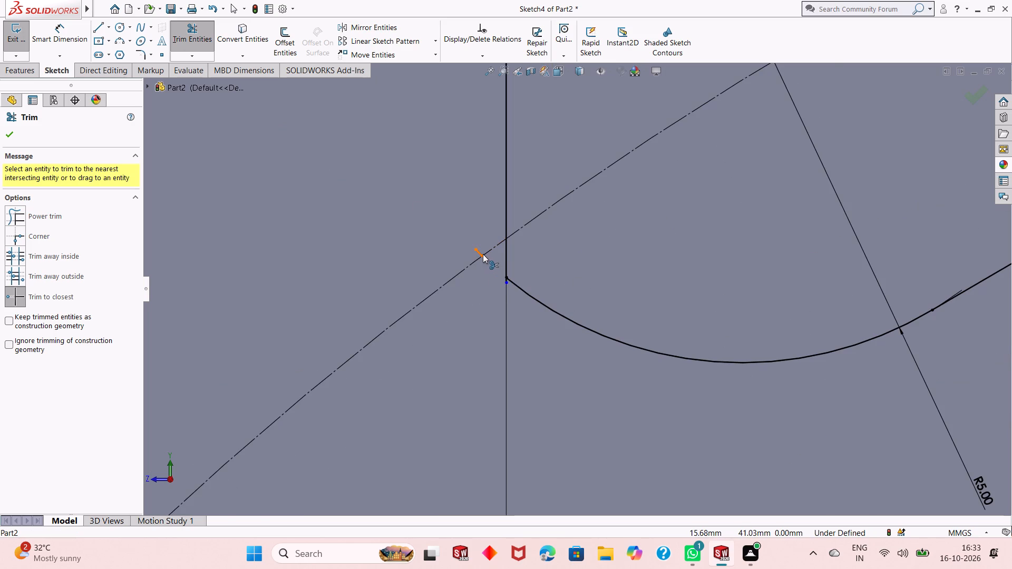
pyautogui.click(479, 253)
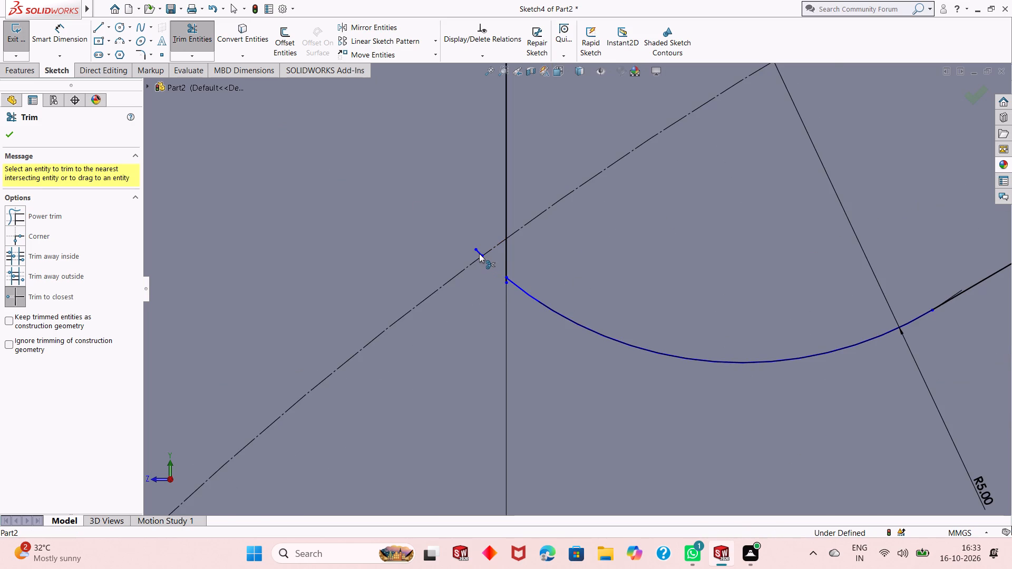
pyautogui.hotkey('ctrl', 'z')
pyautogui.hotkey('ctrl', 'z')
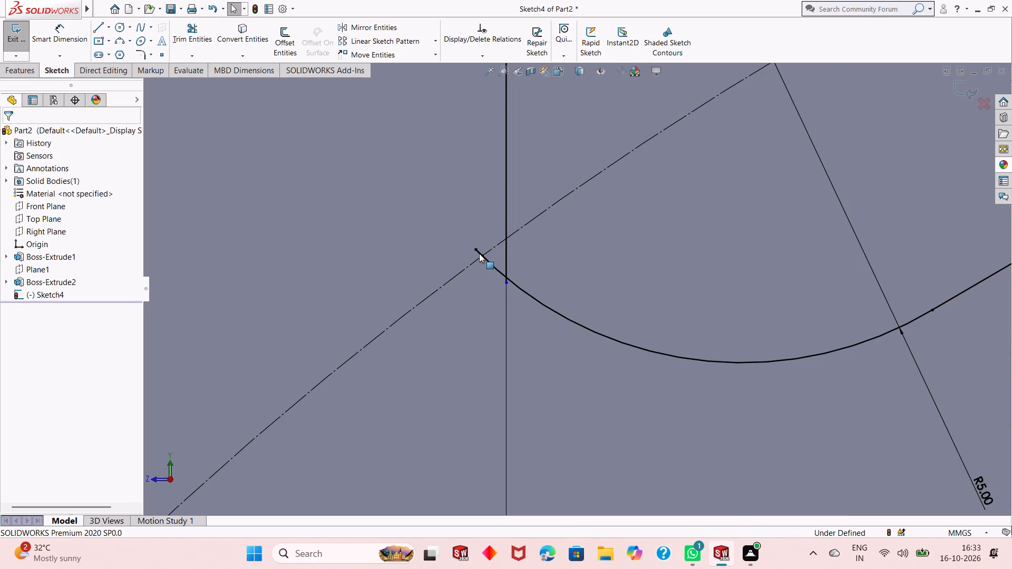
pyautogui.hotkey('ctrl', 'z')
# Trim the leftover lug sliver, blend-arc overhang and vertical-line end so the upper-left blend arc and line meet at one corner.
pyautogui.click(178, 34)
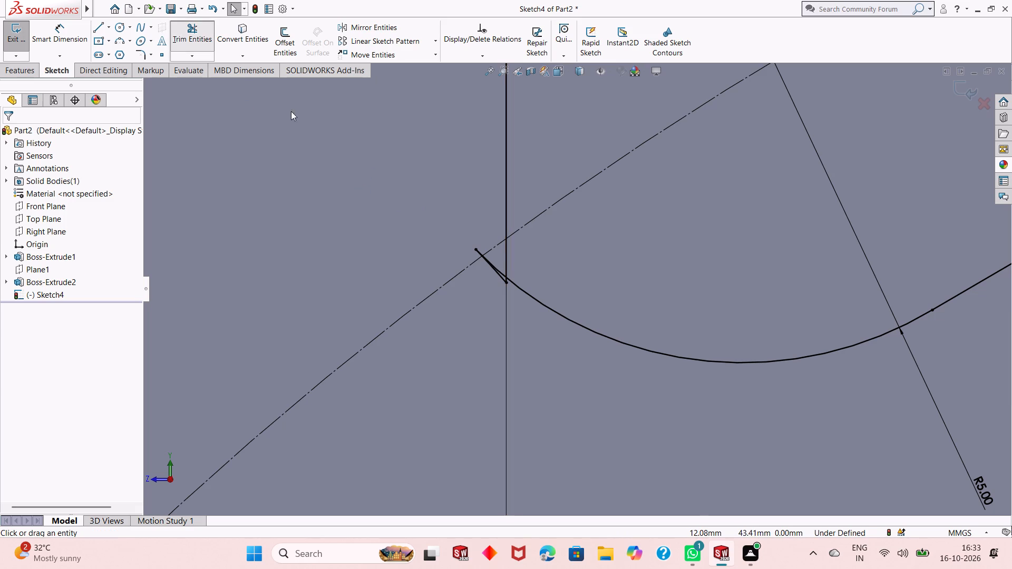
pyautogui.scroll(-11, 510, 279)
pyautogui.click(471, 224)
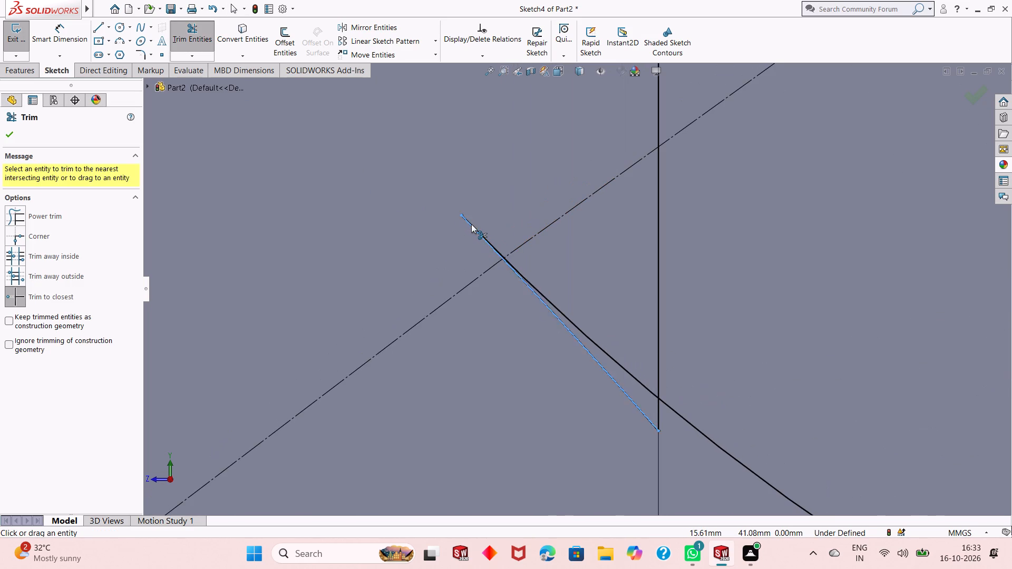
pyautogui.click(471, 219)
pyautogui.click(470, 221)
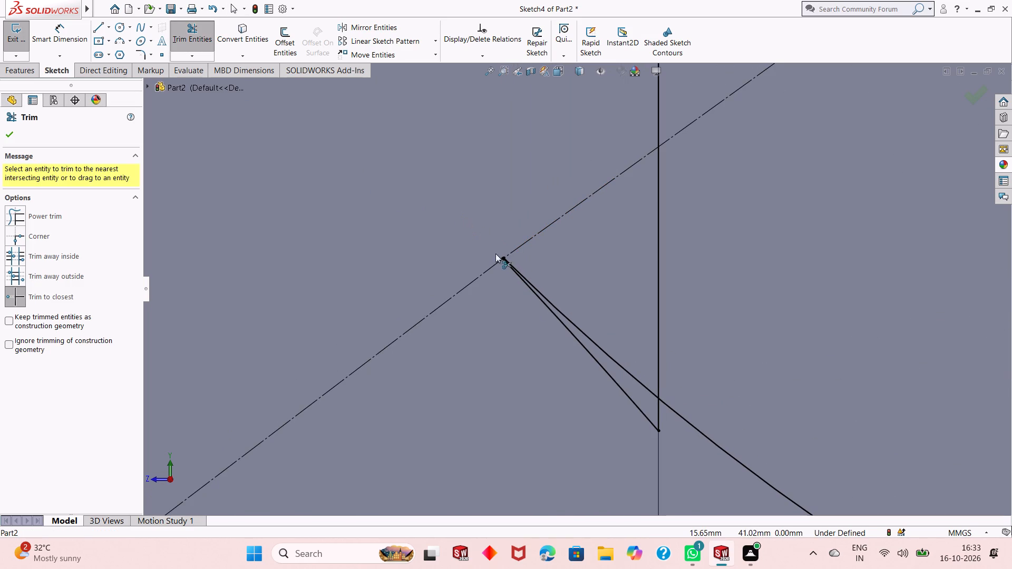
pyautogui.click(512, 267)
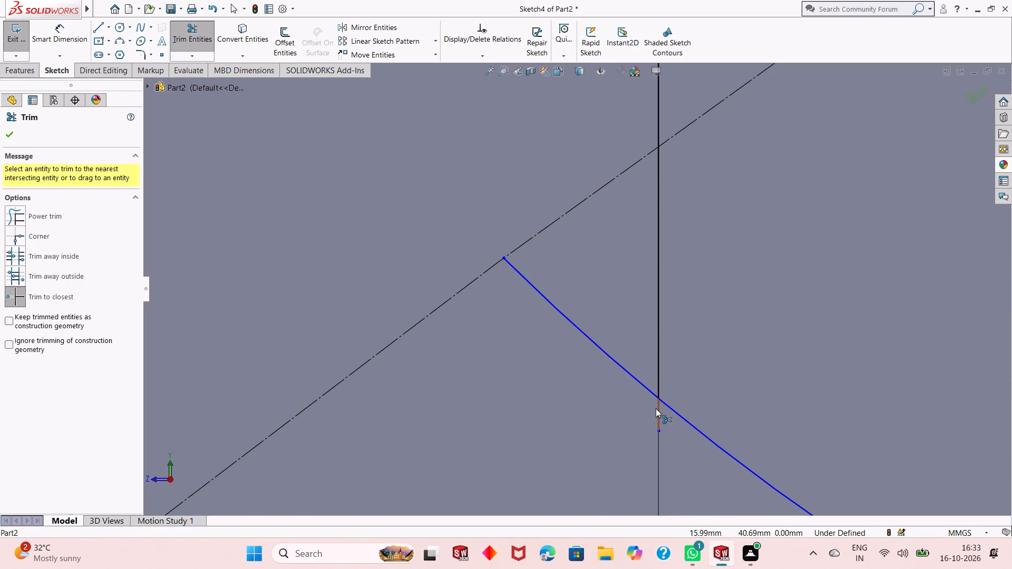
pyautogui.click(658, 425)
pyautogui.click(626, 369)
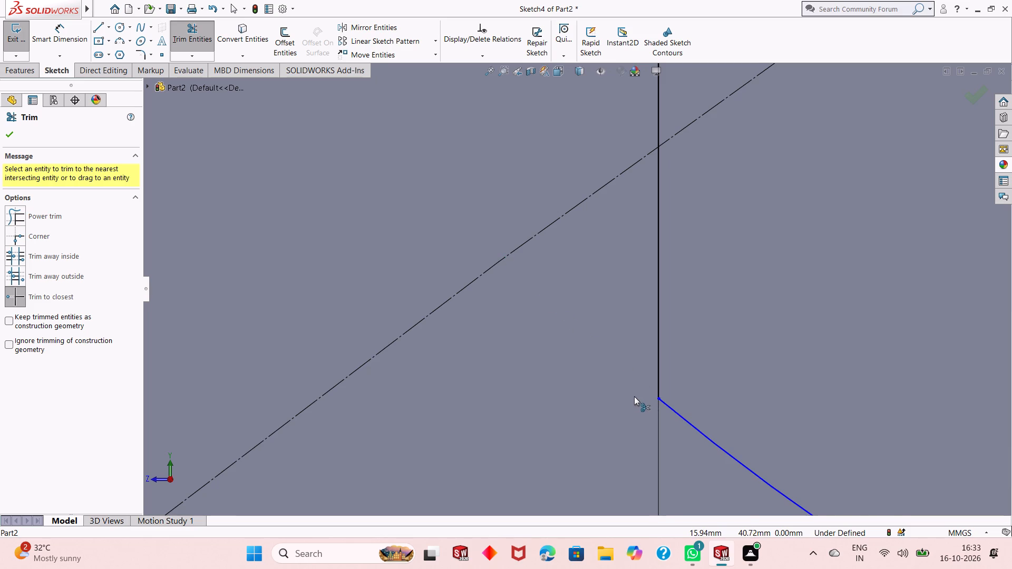
pyautogui.scroll(20, 635, 397)
pyautogui.scroll(4, 635, 397)
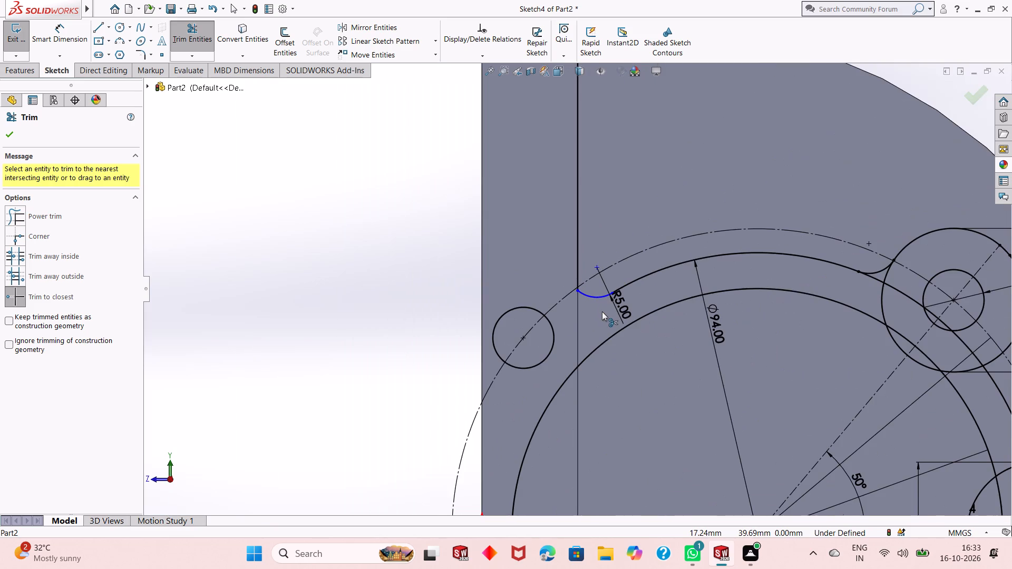
pyautogui.press('Escape')
pyautogui.press('Escape')
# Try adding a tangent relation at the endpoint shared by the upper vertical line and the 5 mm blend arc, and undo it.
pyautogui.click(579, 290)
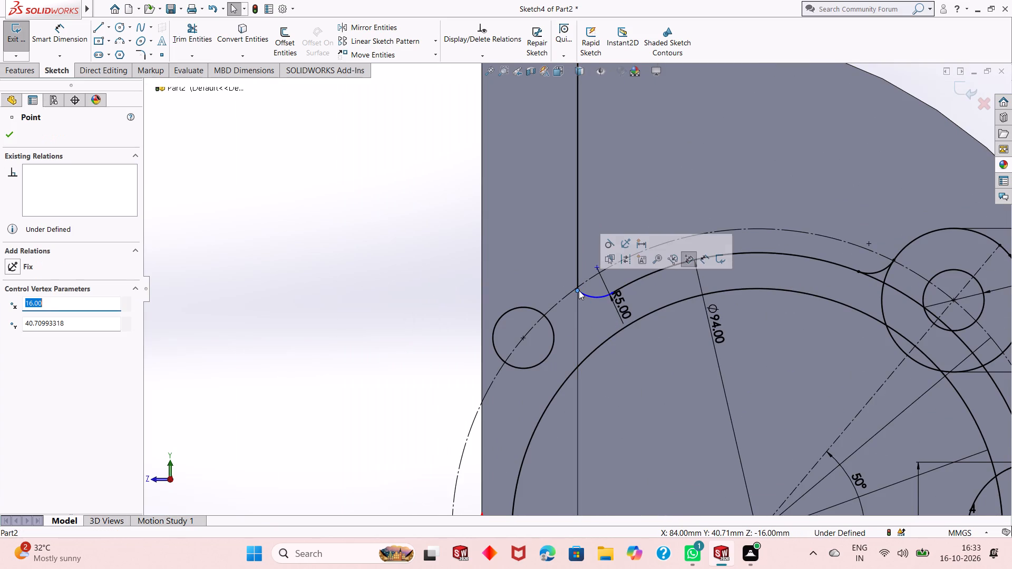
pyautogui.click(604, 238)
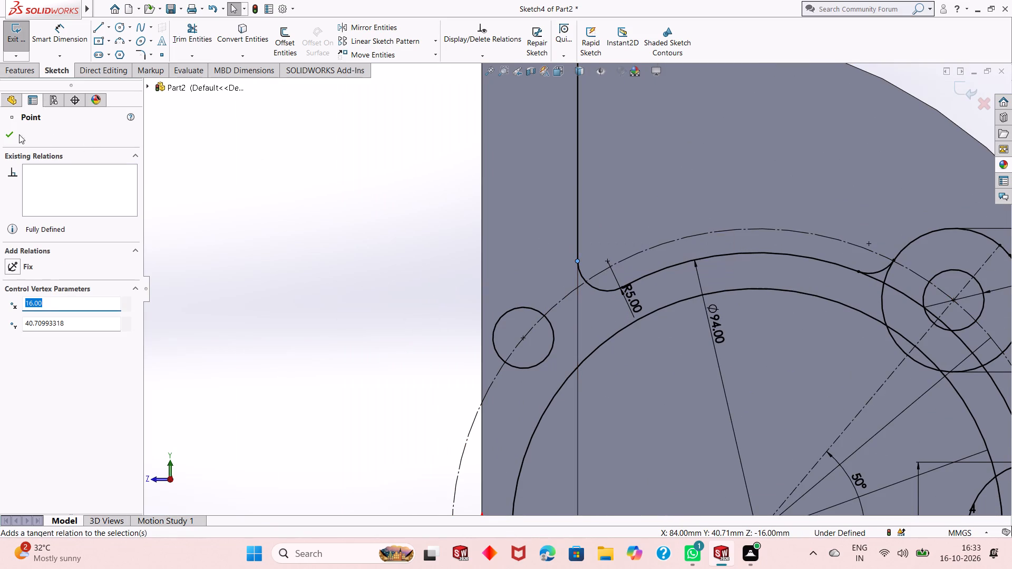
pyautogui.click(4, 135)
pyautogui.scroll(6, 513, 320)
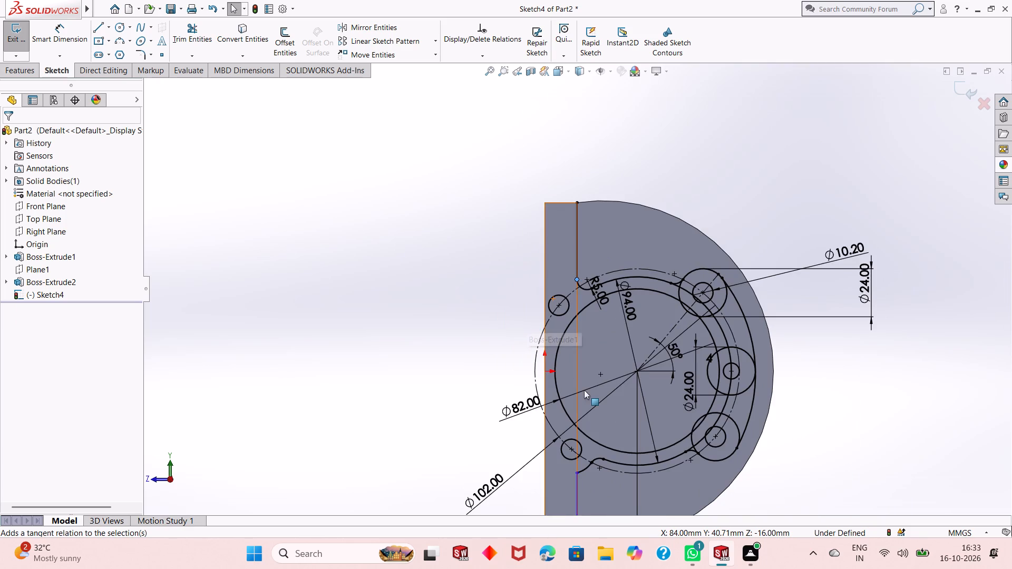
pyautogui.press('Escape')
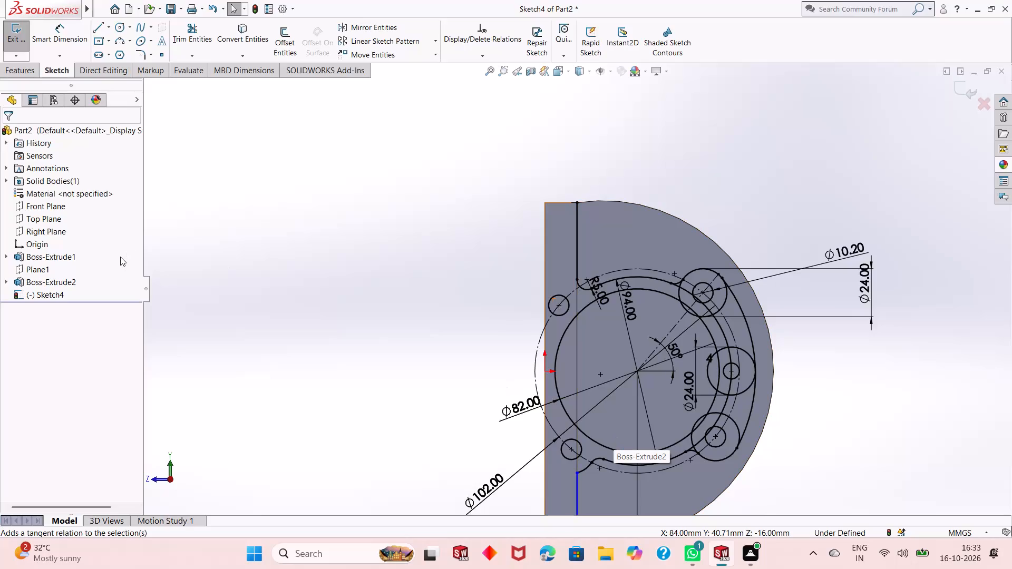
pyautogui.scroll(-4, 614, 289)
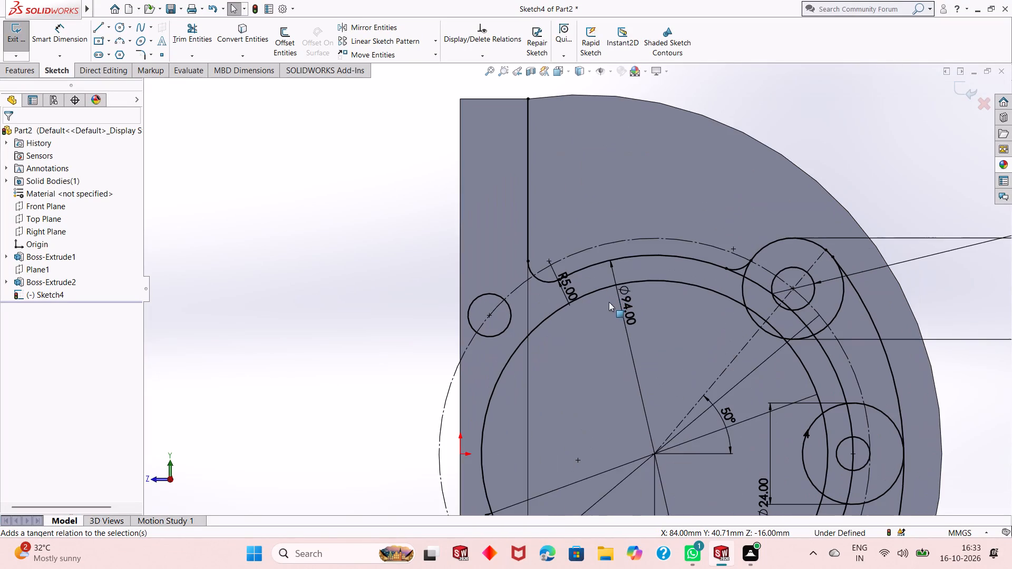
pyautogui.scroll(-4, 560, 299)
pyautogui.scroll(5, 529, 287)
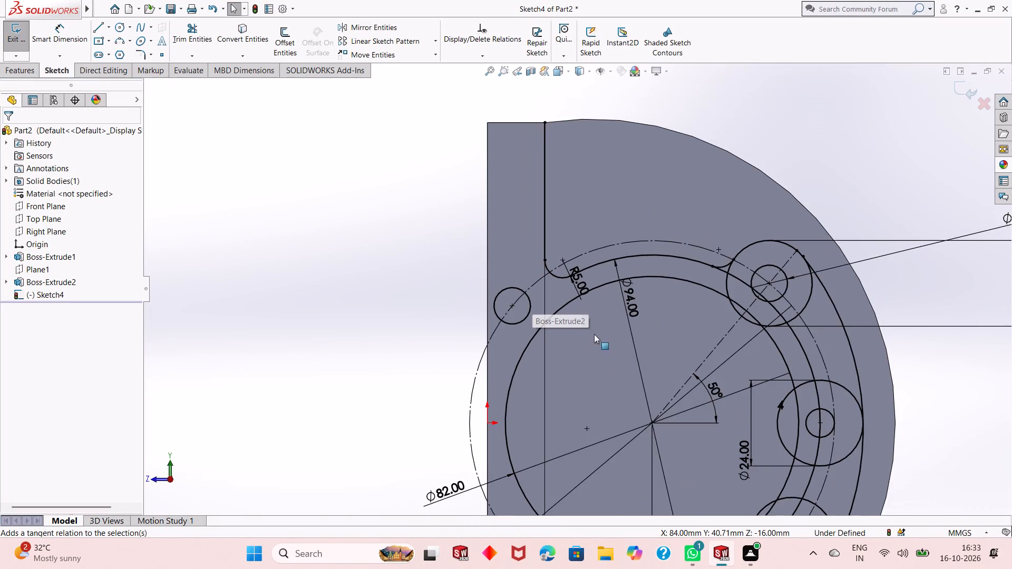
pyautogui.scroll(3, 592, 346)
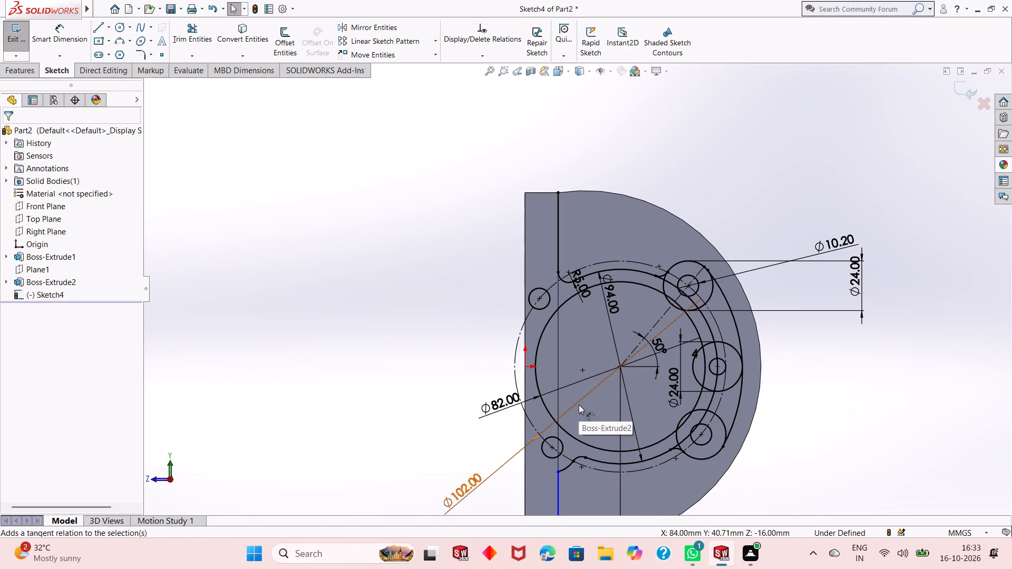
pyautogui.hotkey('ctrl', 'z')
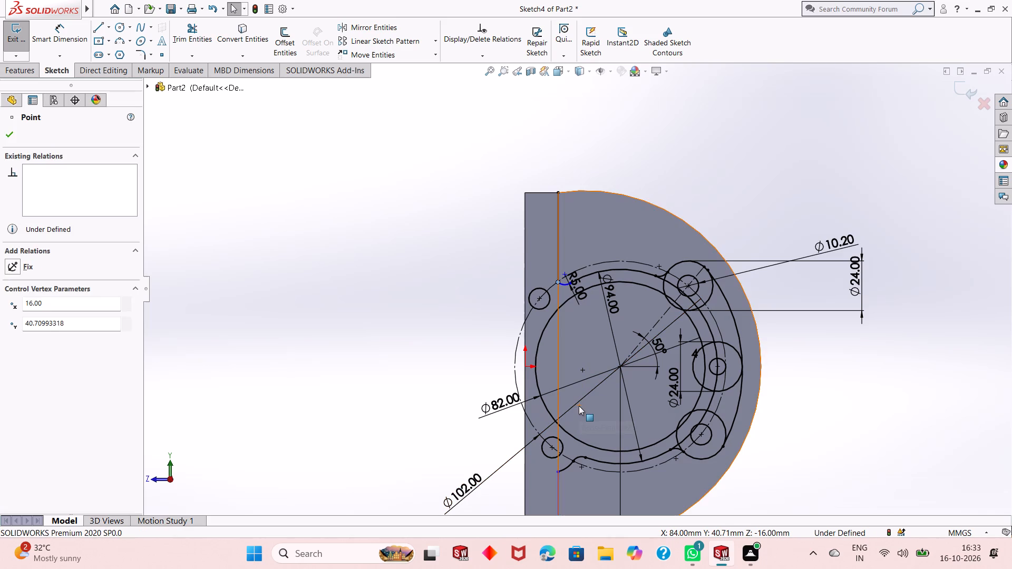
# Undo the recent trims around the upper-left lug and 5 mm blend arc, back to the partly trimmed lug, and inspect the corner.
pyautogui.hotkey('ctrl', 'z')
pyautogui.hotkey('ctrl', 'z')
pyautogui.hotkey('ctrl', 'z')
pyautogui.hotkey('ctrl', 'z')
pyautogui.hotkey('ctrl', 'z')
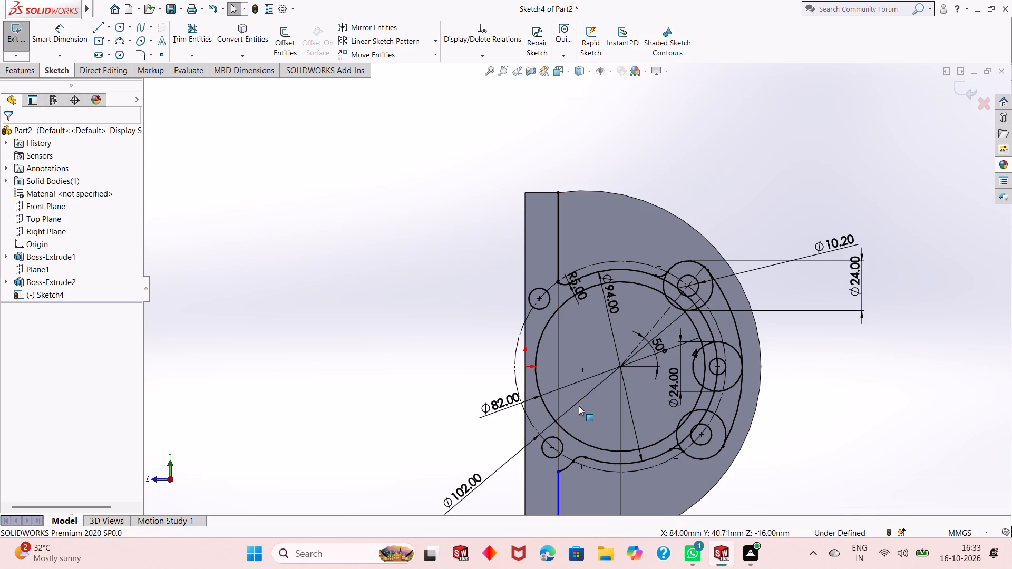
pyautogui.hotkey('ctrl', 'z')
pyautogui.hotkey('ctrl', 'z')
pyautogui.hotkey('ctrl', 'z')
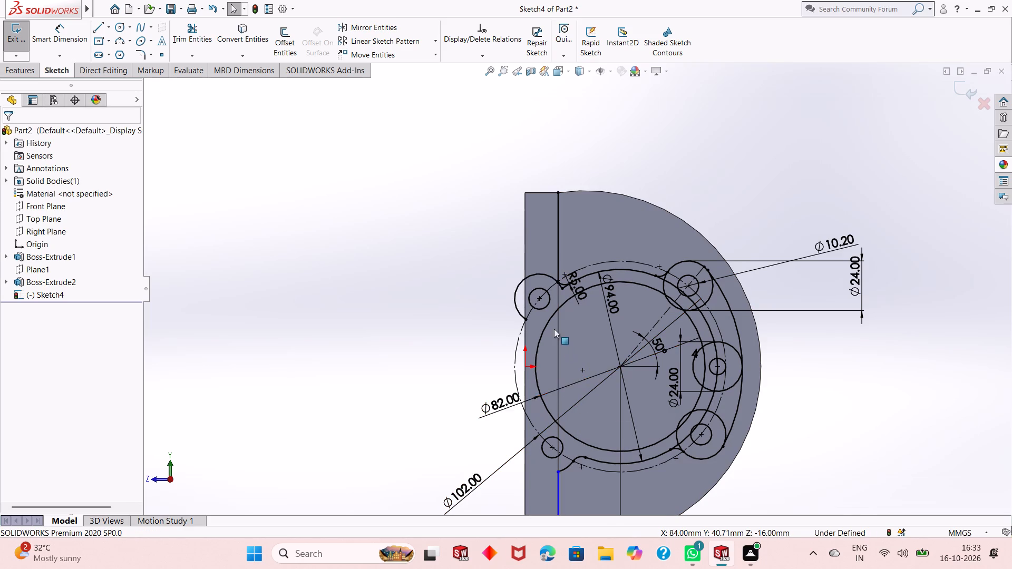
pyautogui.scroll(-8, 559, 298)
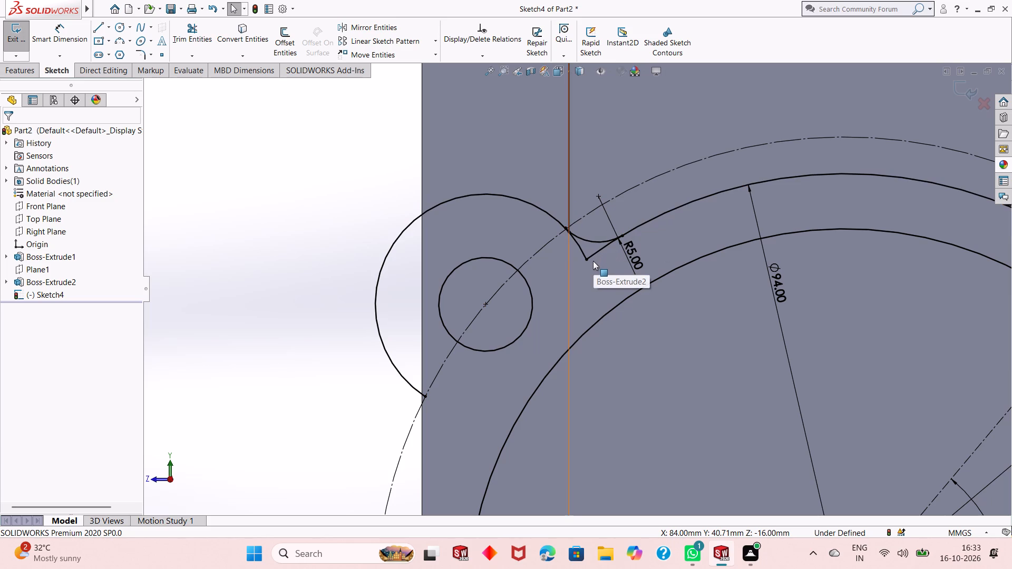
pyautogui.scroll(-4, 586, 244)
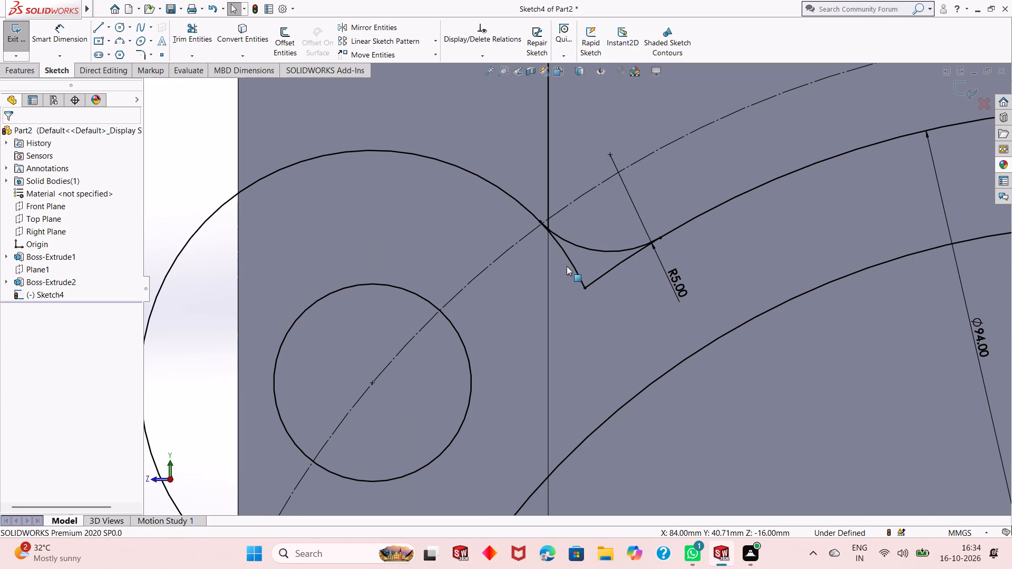
# Redo the undone trims at the upper-left lug and the tangent relation between the 5 mm blend arc and upper vertical line.
pyautogui.hotkey('ctrl', 'y')
pyautogui.hotkey('ctrl', 'y')
pyautogui.hotkey('ctrl', 'y')
pyautogui.hotkey('ctrl', 'y')
pyautogui.hotkey('ctrl', 'y')
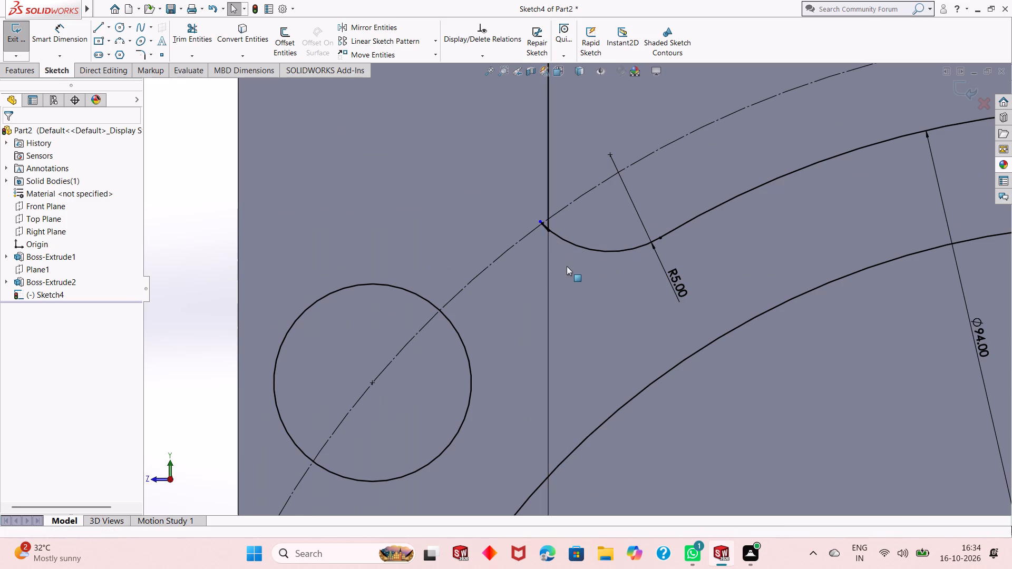
pyautogui.hotkey('ctrl', 'y')
pyautogui.hotkey('ctrl', 'y')
pyautogui.hotkey('ctrl', 'y')
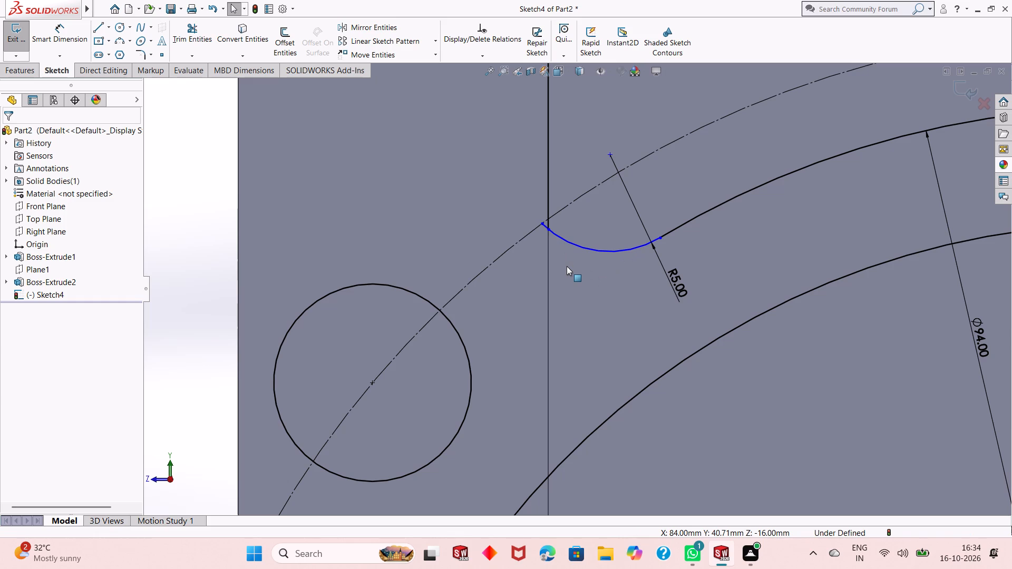
pyautogui.hotkey('ctrl', 'y')
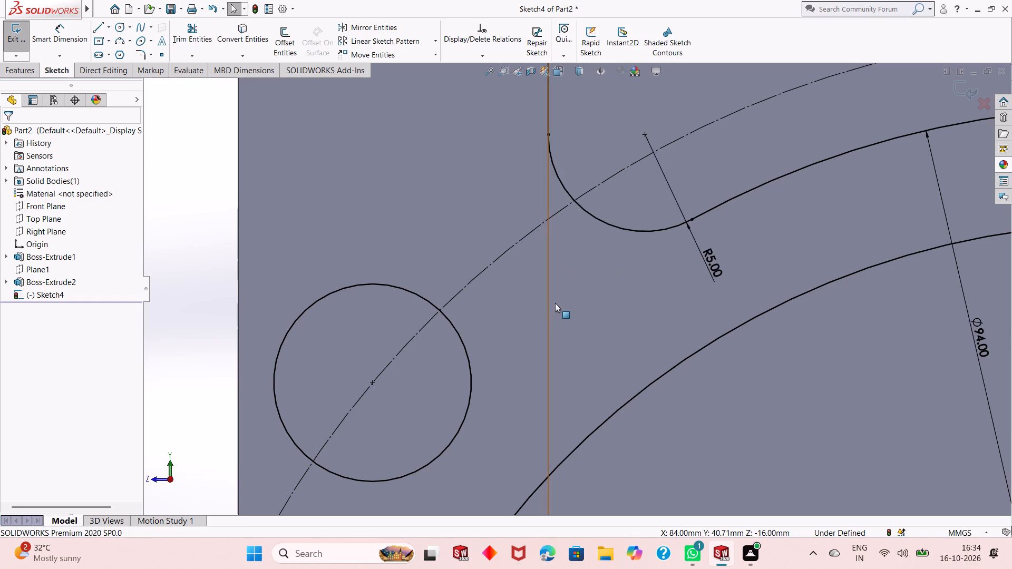
pyautogui.scroll(13, 551, 290)
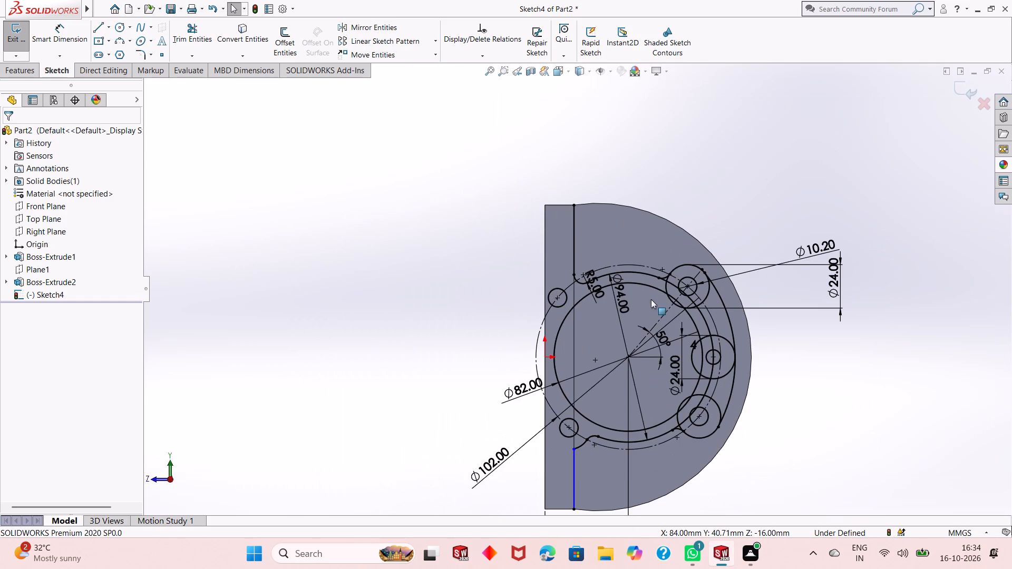
# Trim the upper-right lug circle's inner portion up to the outer tangent curve, plus the 94 mm circle piece under its blend arc.
pyautogui.scroll(-4, 683, 298)
pyautogui.click(196, 39)
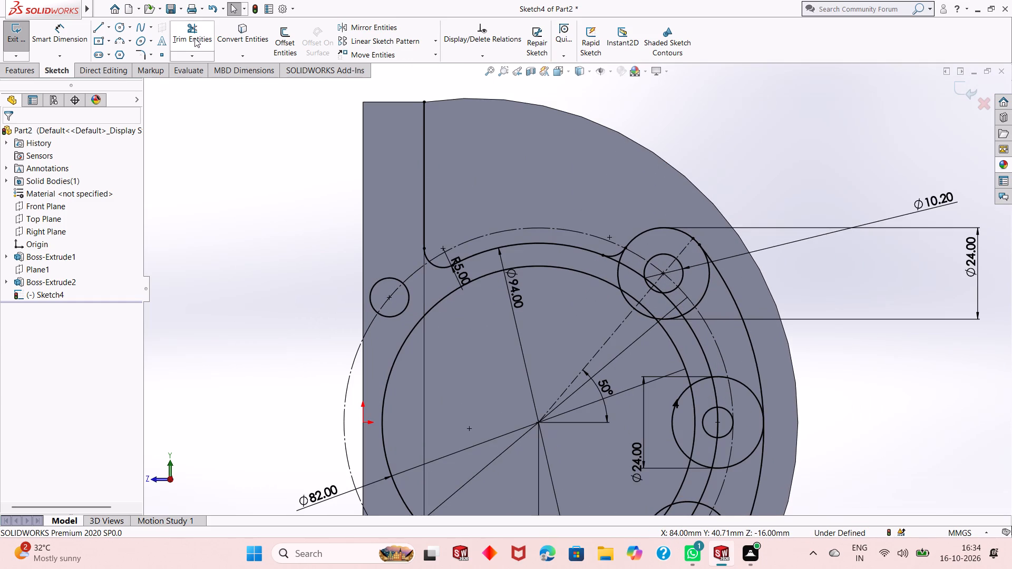
pyautogui.click(610, 260)
pyautogui.click(617, 275)
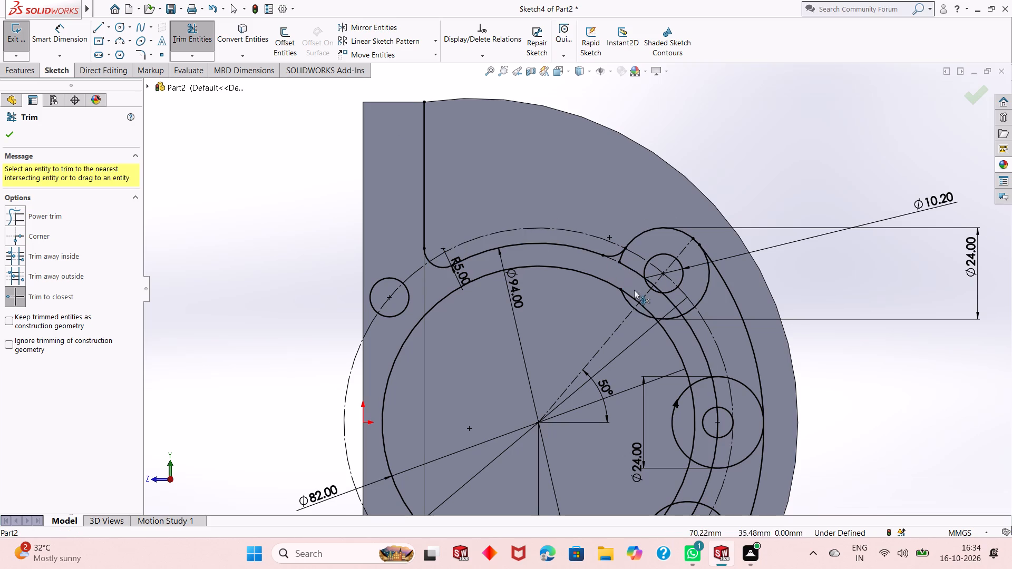
pyautogui.click(637, 310)
pyautogui.click(625, 298)
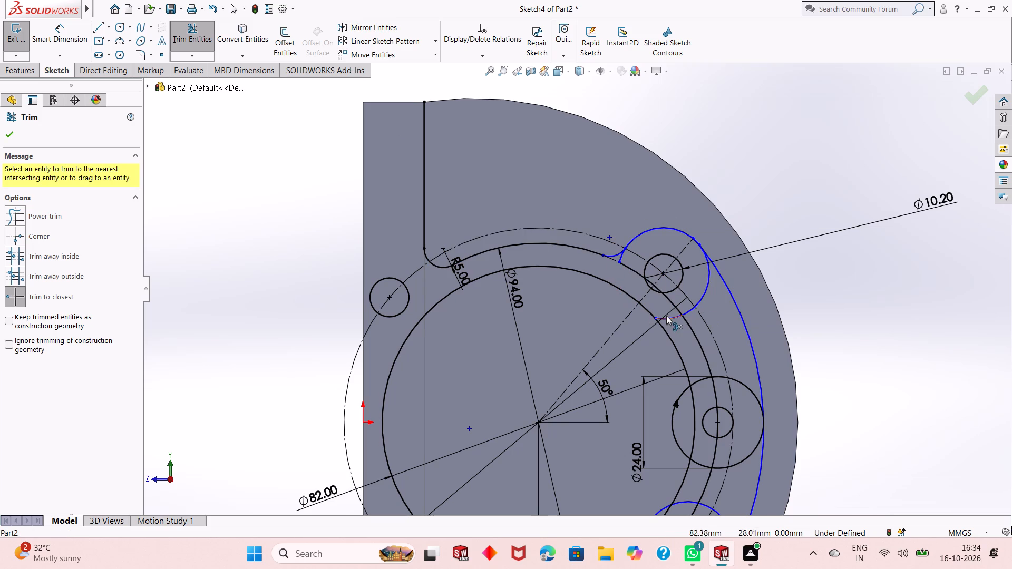
pyautogui.click(665, 320)
pyautogui.click(693, 309)
pyautogui.click(699, 296)
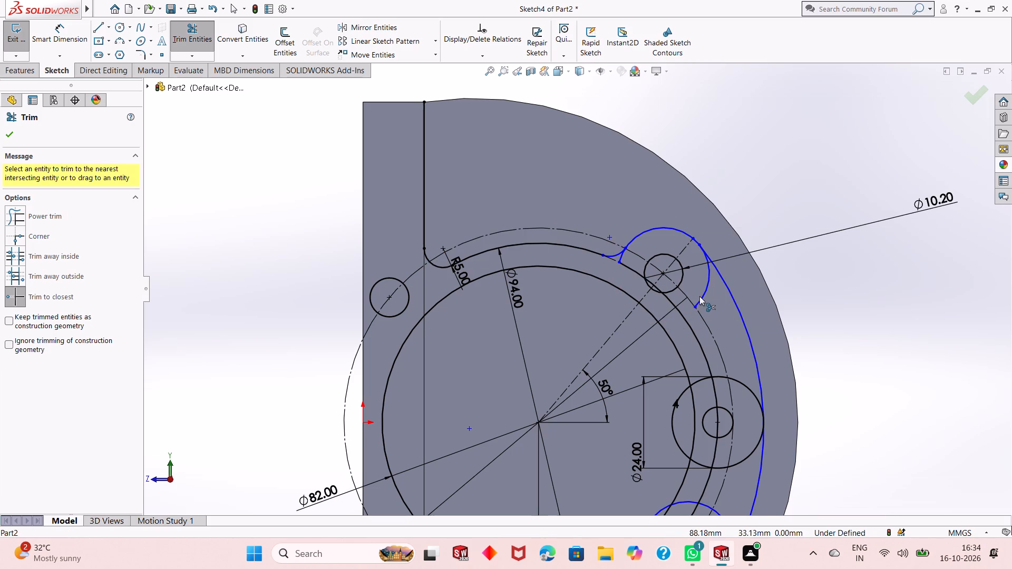
pyautogui.click(704, 297)
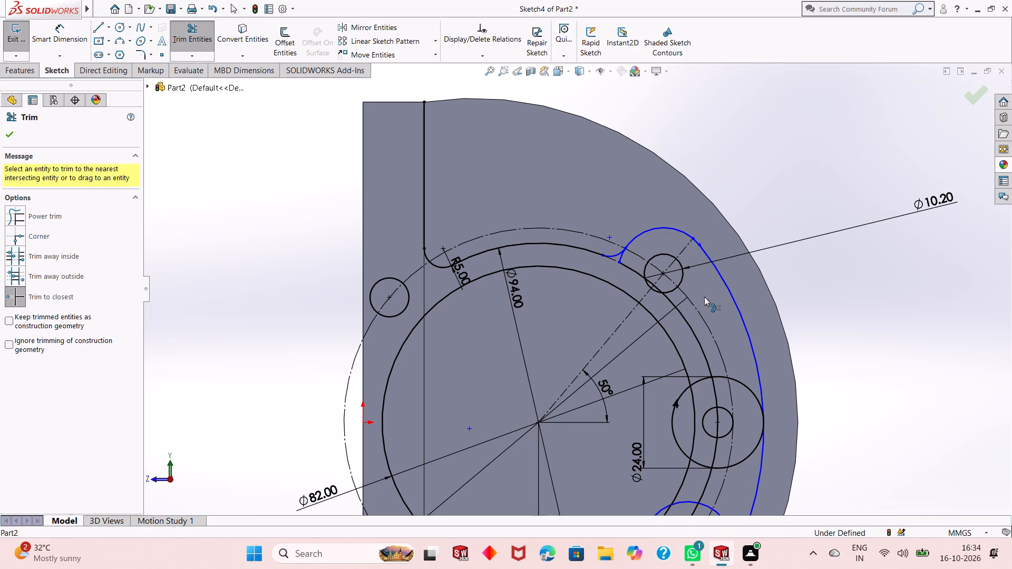
# Trim the 94 mm circle segment between the upper-right lug's blend arc and the lug's bolt hole.
pyautogui.click(621, 258)
pyautogui.scroll(-8, 620, 262)
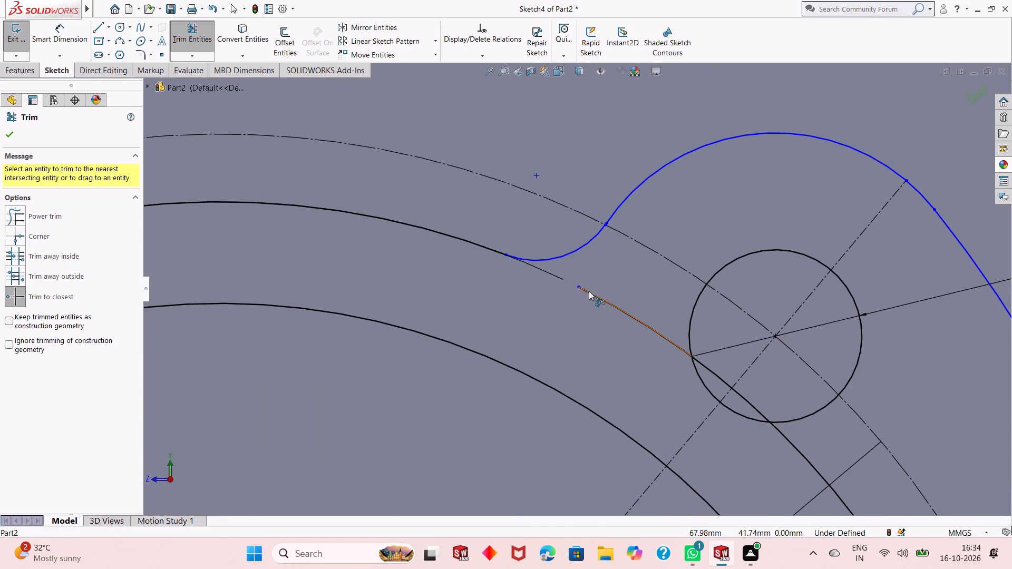
pyautogui.click(580, 286)
pyautogui.scroll(3, 624, 303)
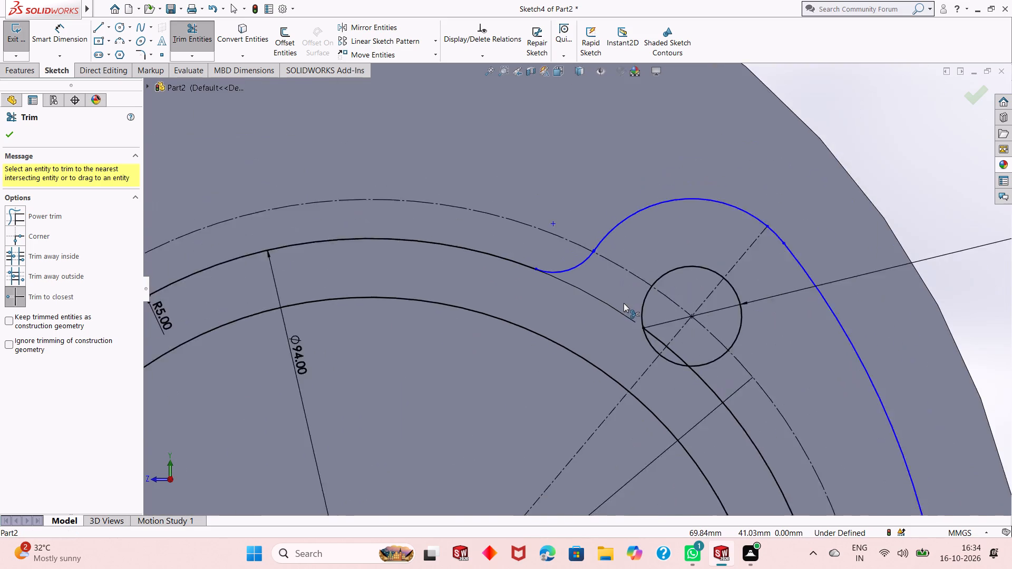
pyautogui.scroll(6, 624, 303)
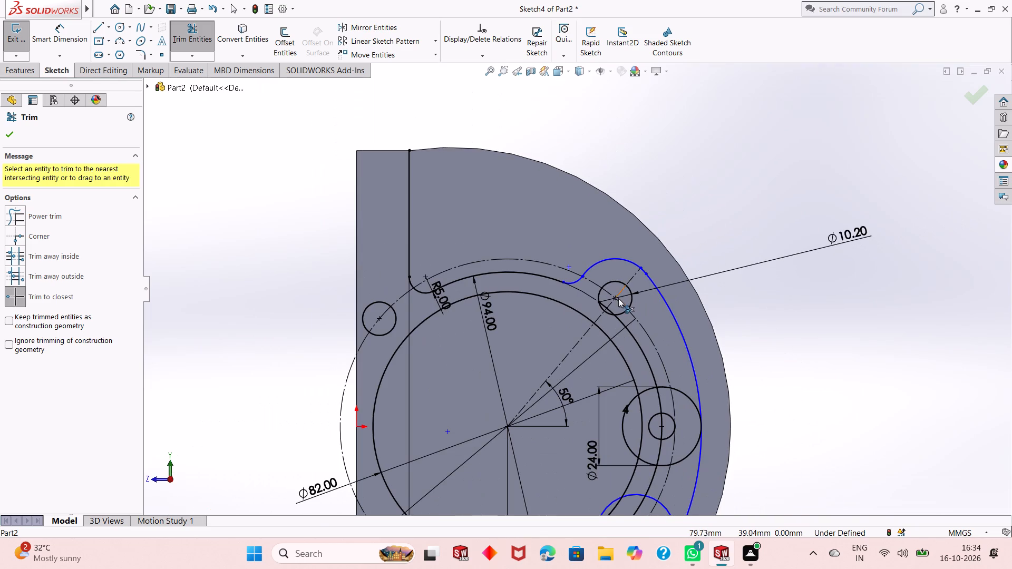
pyautogui.scroll(-2, 554, 301)
pyautogui.press('Escape')
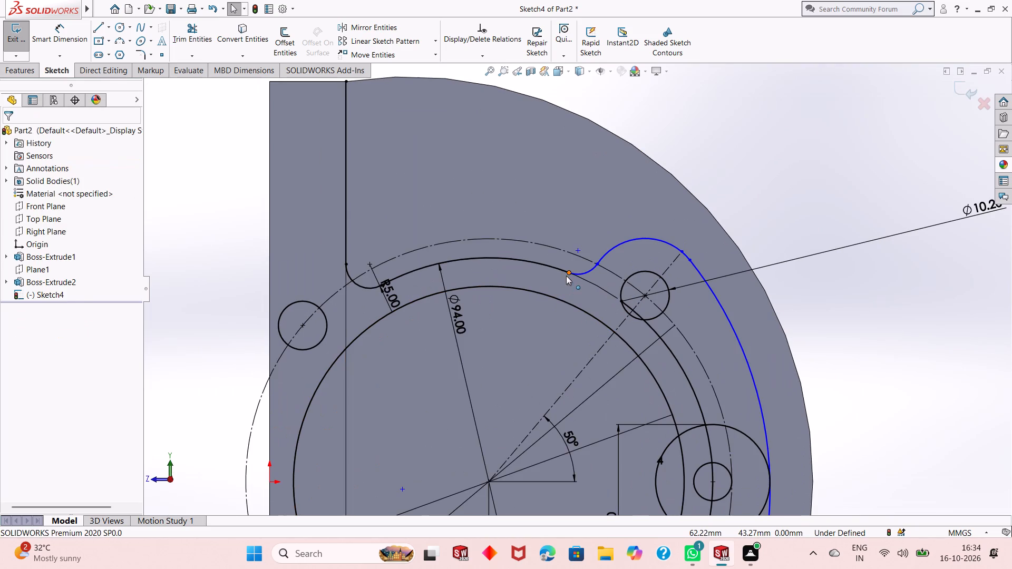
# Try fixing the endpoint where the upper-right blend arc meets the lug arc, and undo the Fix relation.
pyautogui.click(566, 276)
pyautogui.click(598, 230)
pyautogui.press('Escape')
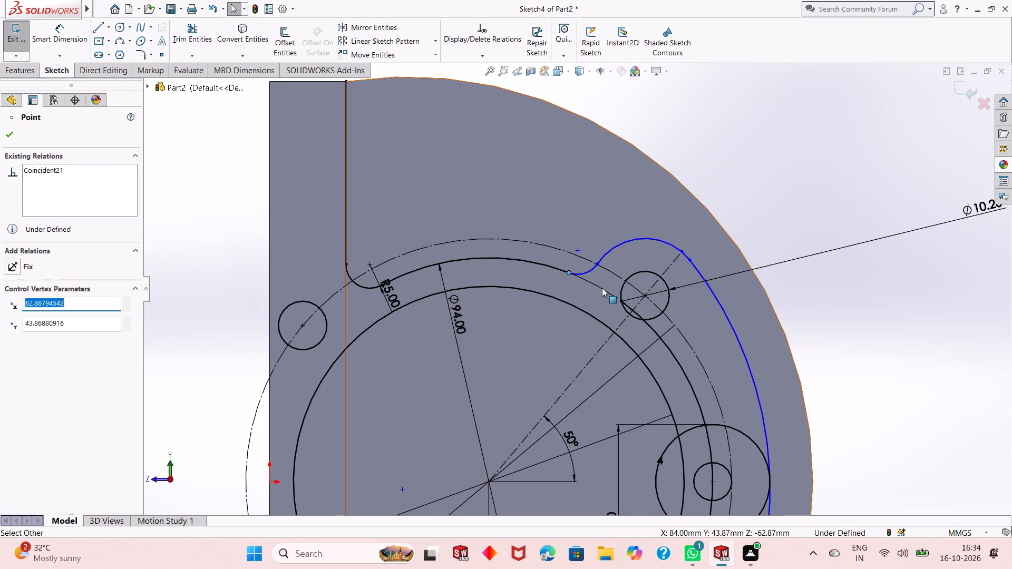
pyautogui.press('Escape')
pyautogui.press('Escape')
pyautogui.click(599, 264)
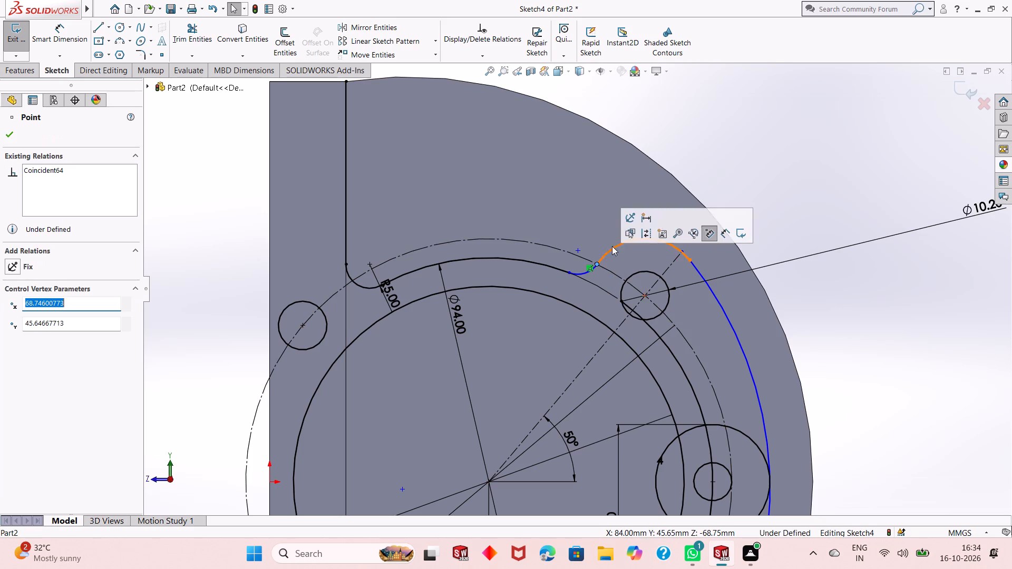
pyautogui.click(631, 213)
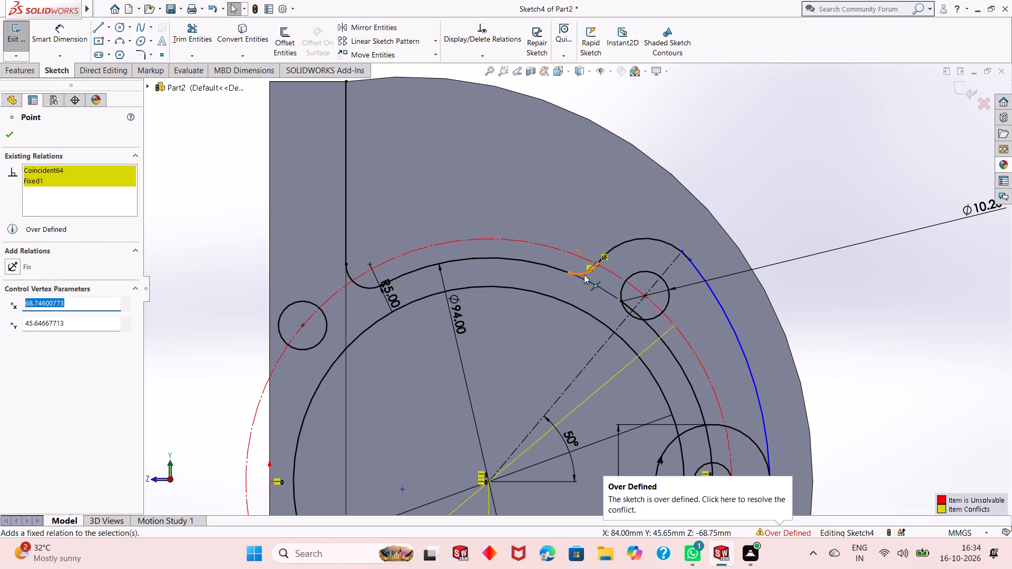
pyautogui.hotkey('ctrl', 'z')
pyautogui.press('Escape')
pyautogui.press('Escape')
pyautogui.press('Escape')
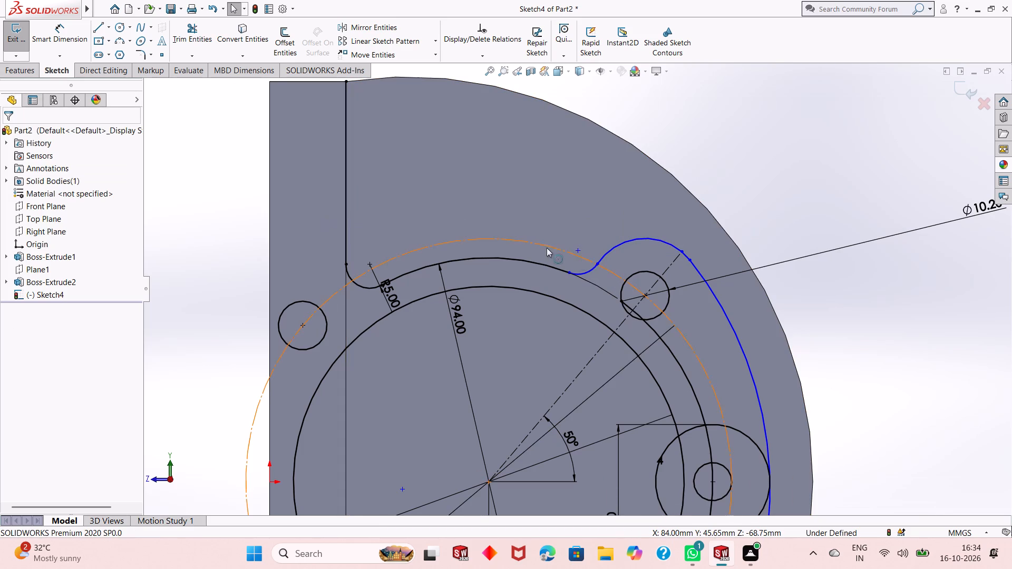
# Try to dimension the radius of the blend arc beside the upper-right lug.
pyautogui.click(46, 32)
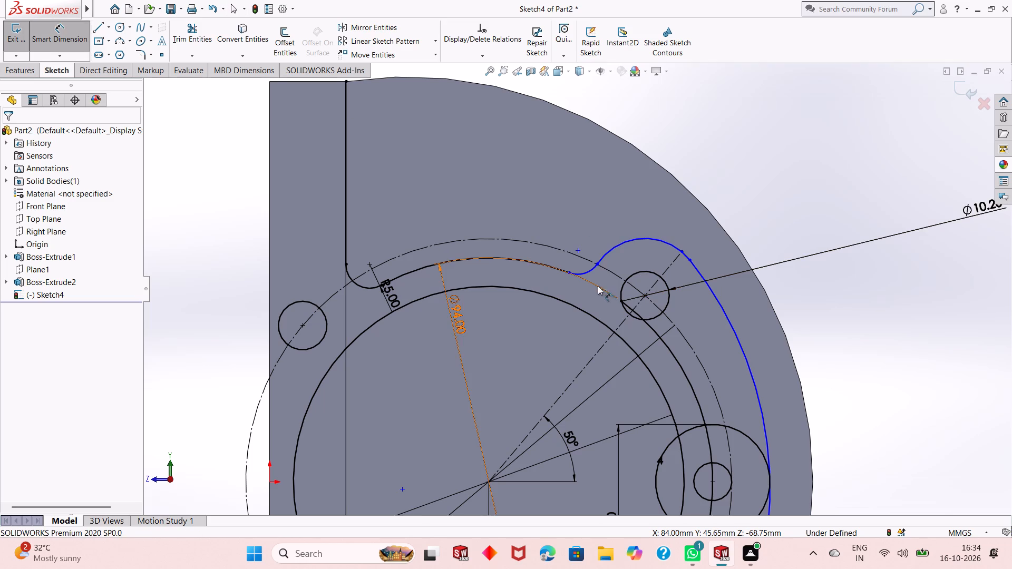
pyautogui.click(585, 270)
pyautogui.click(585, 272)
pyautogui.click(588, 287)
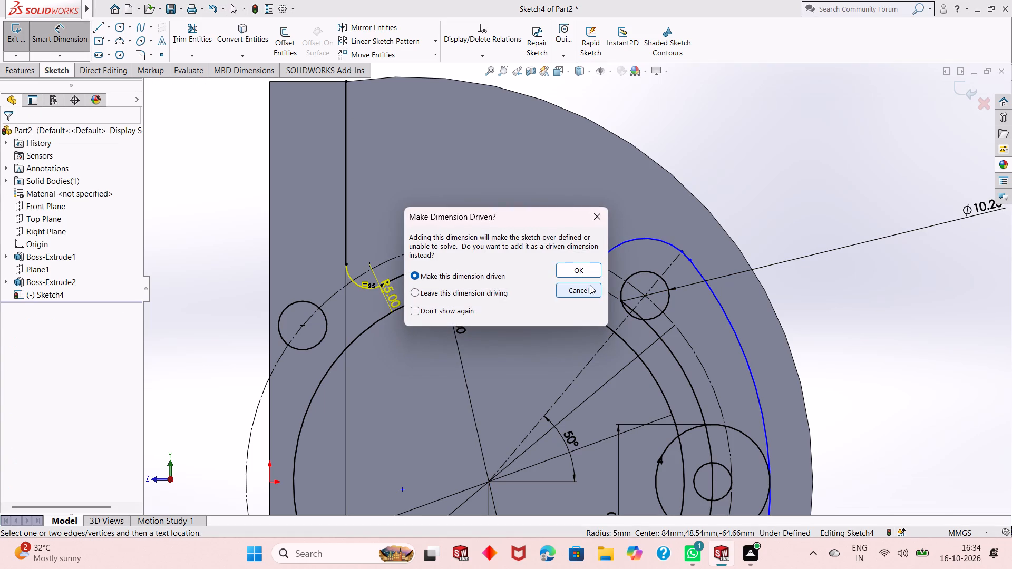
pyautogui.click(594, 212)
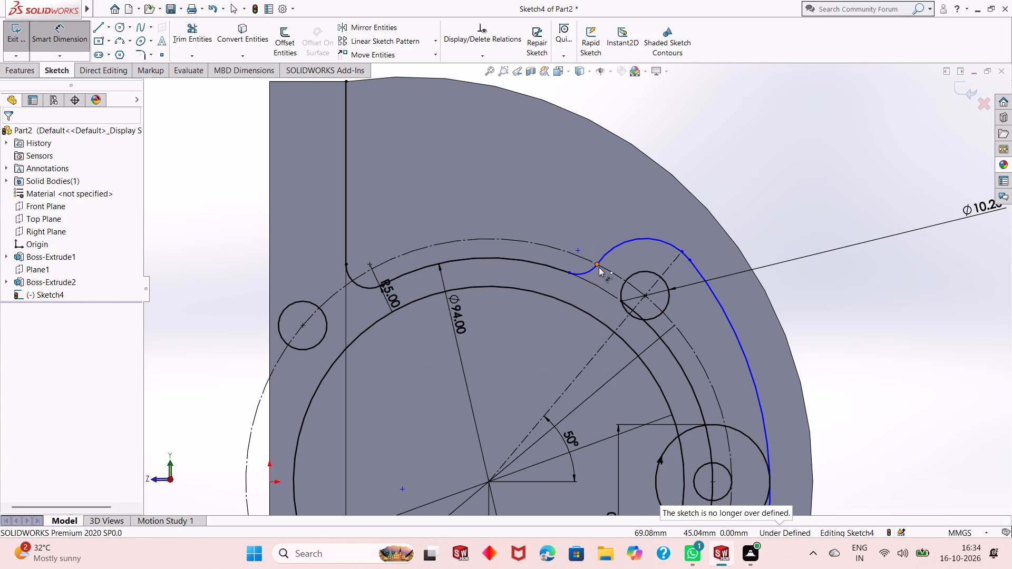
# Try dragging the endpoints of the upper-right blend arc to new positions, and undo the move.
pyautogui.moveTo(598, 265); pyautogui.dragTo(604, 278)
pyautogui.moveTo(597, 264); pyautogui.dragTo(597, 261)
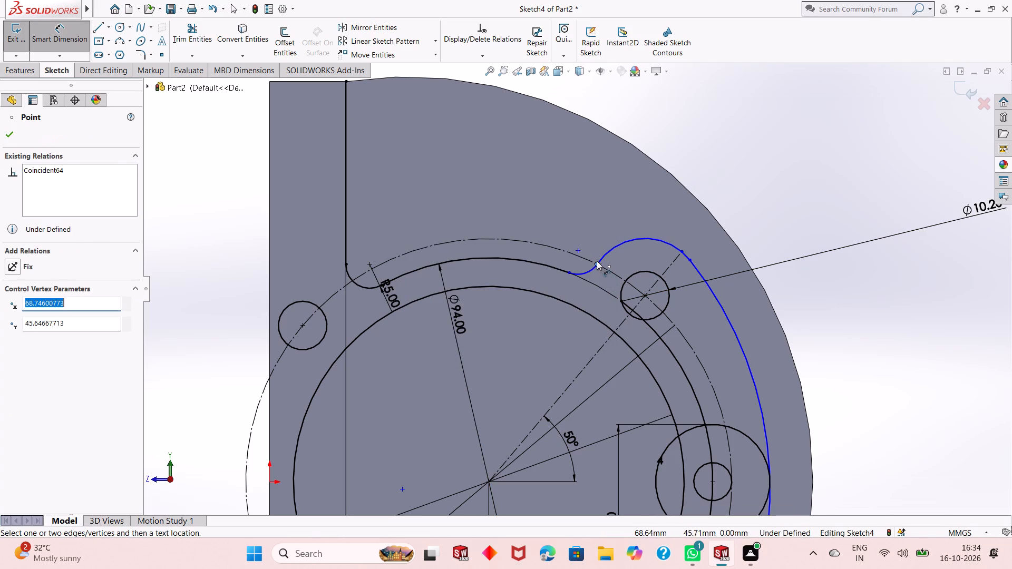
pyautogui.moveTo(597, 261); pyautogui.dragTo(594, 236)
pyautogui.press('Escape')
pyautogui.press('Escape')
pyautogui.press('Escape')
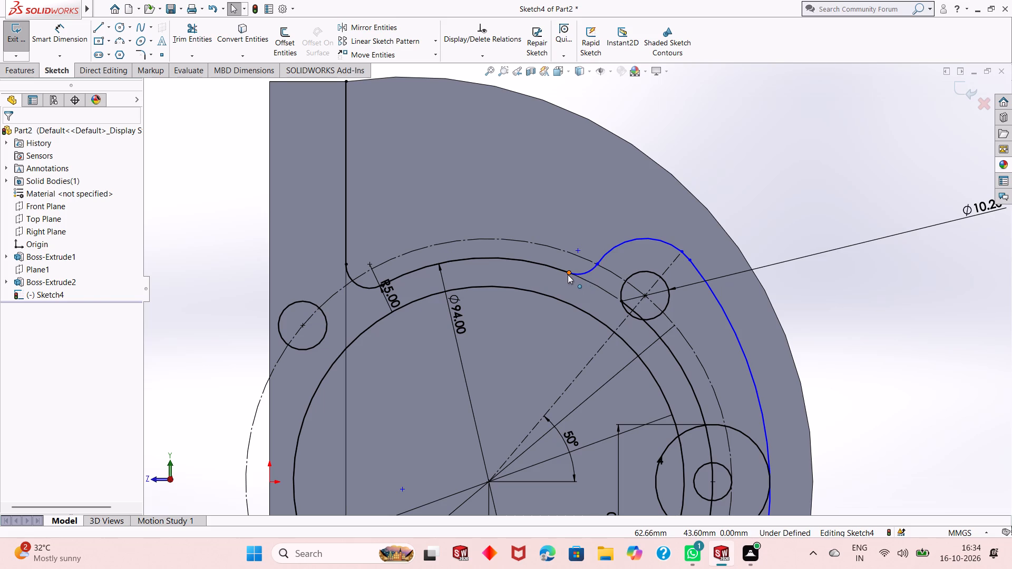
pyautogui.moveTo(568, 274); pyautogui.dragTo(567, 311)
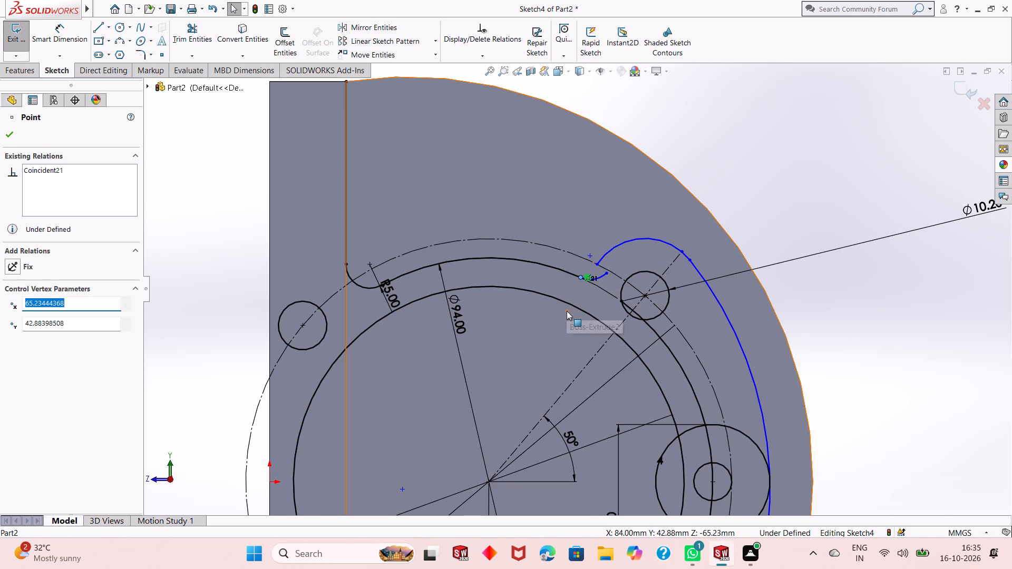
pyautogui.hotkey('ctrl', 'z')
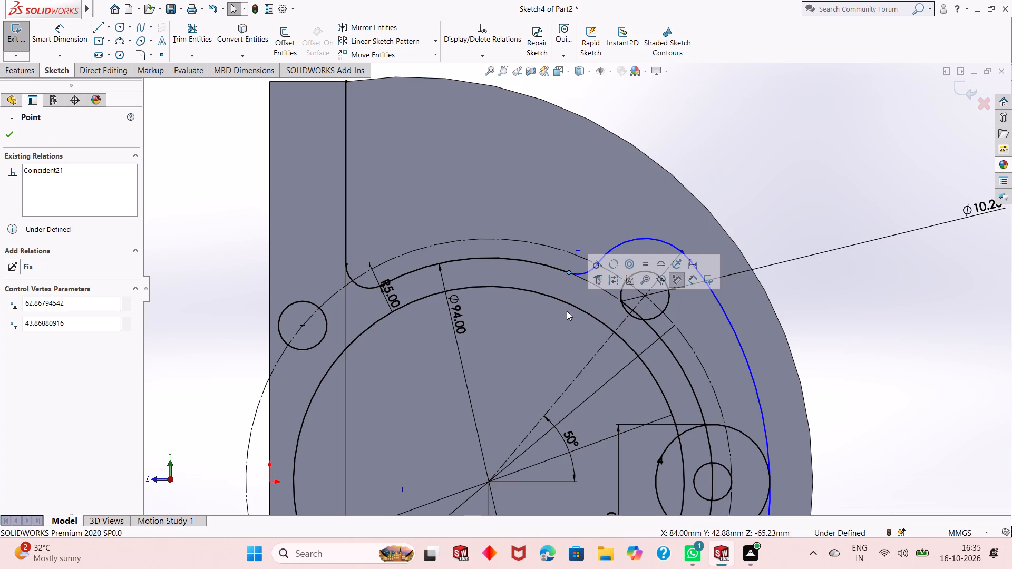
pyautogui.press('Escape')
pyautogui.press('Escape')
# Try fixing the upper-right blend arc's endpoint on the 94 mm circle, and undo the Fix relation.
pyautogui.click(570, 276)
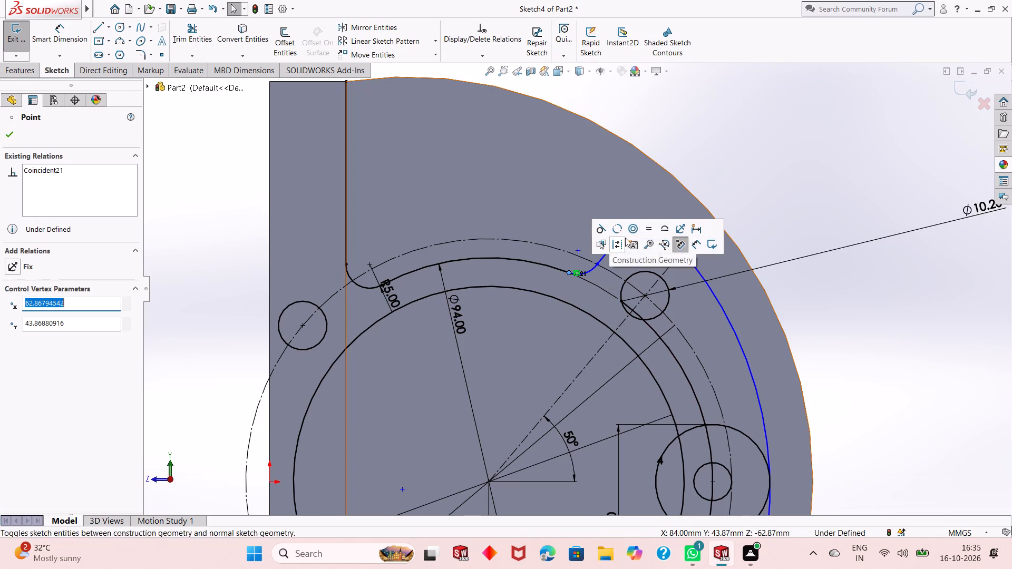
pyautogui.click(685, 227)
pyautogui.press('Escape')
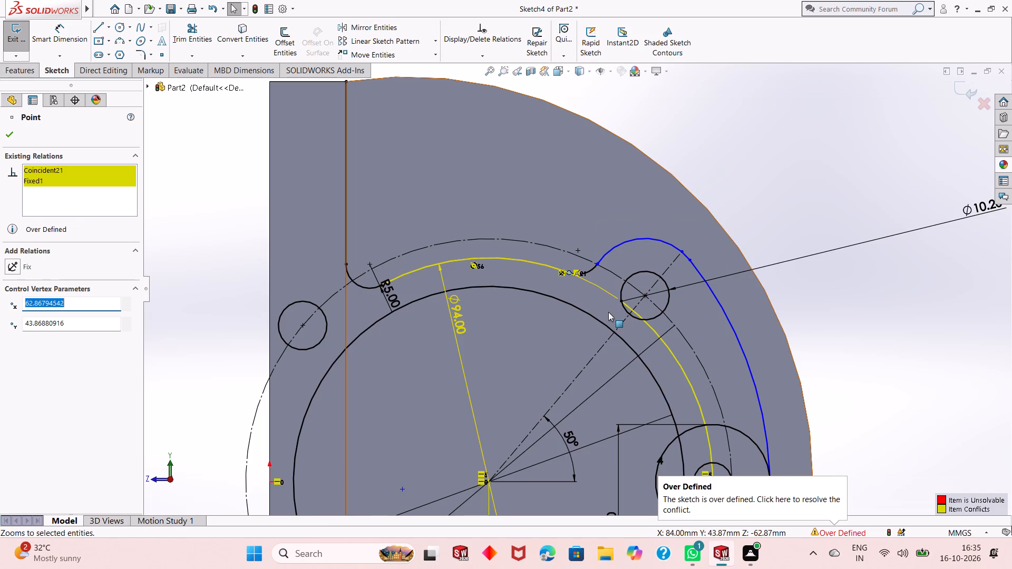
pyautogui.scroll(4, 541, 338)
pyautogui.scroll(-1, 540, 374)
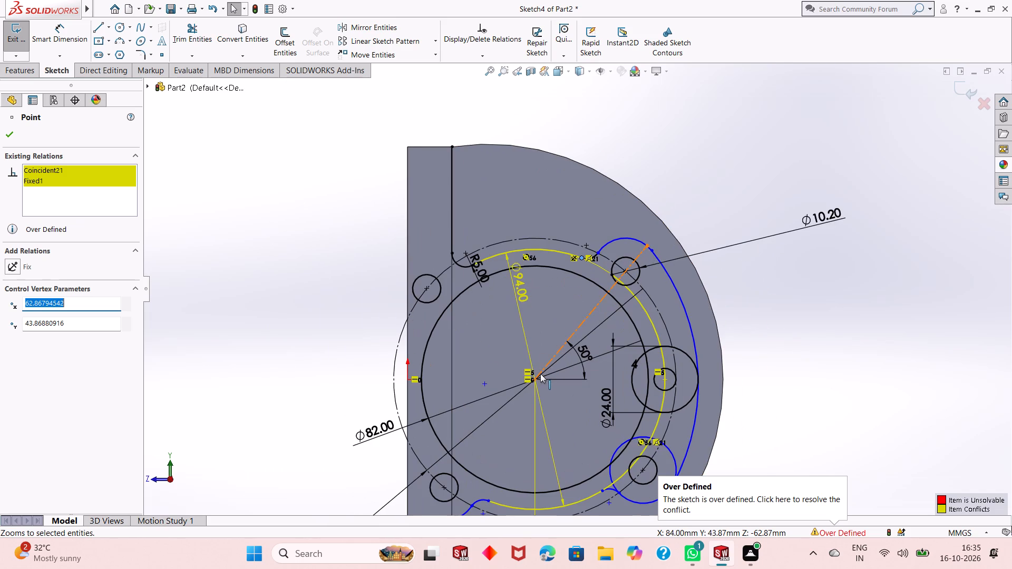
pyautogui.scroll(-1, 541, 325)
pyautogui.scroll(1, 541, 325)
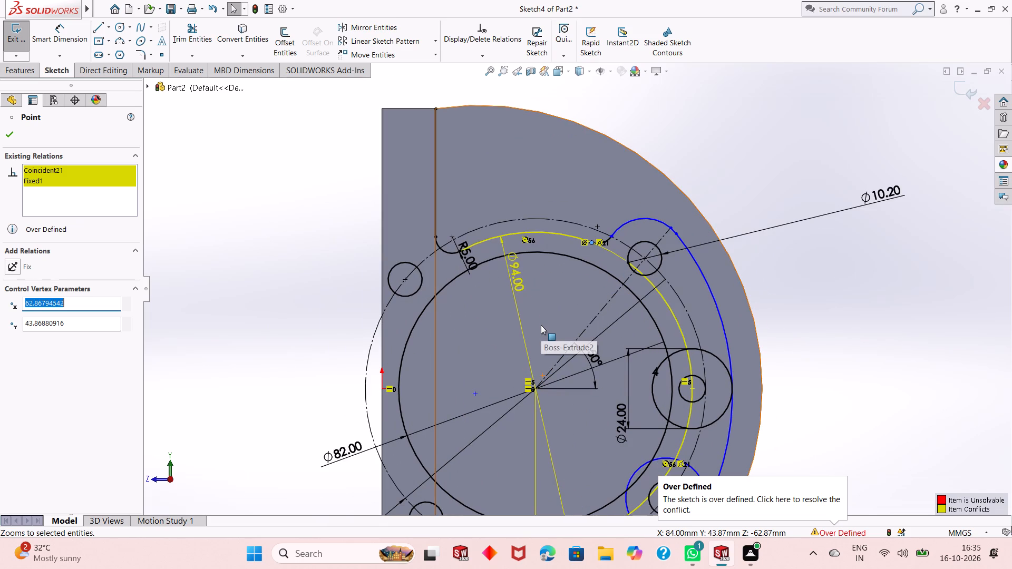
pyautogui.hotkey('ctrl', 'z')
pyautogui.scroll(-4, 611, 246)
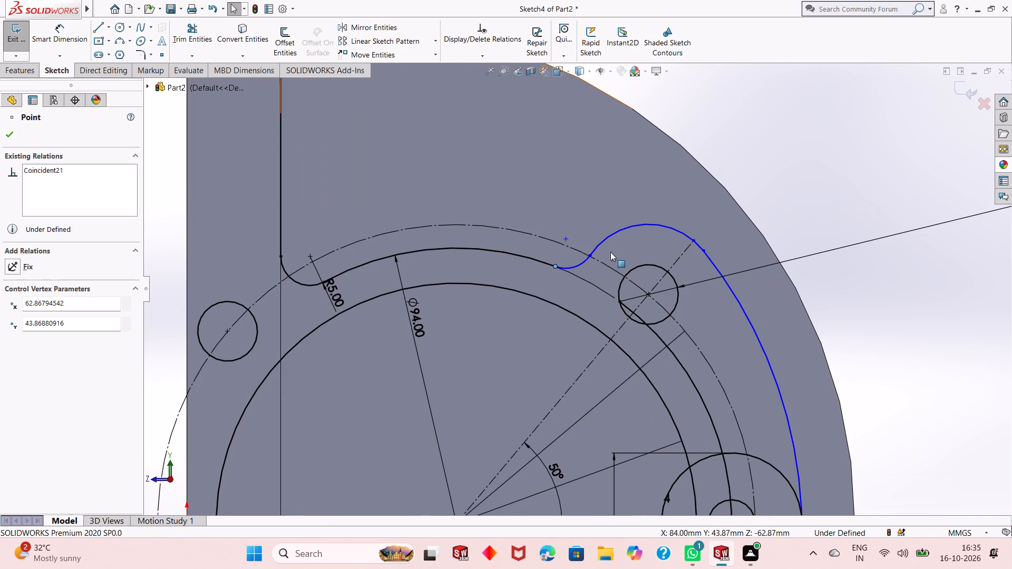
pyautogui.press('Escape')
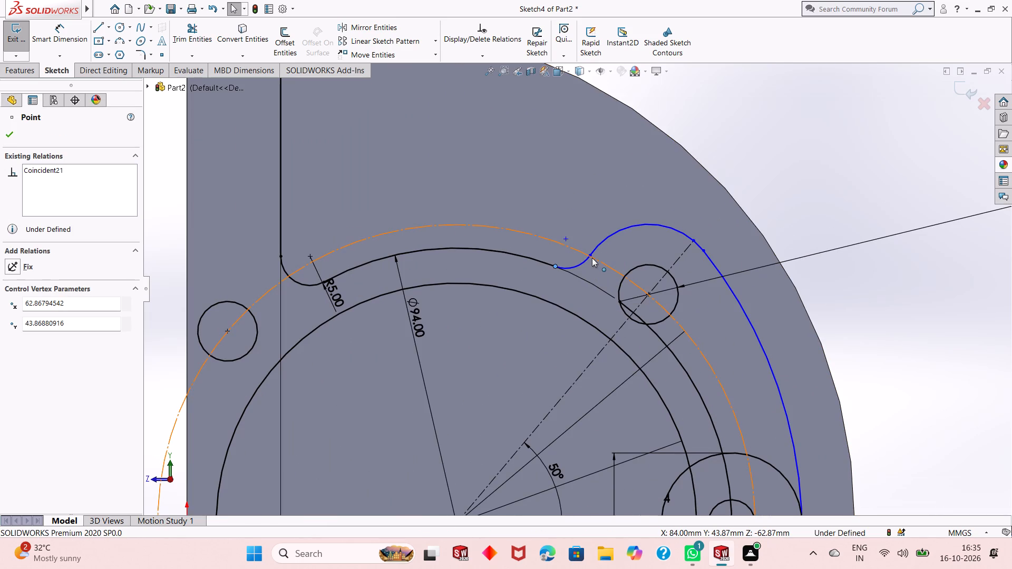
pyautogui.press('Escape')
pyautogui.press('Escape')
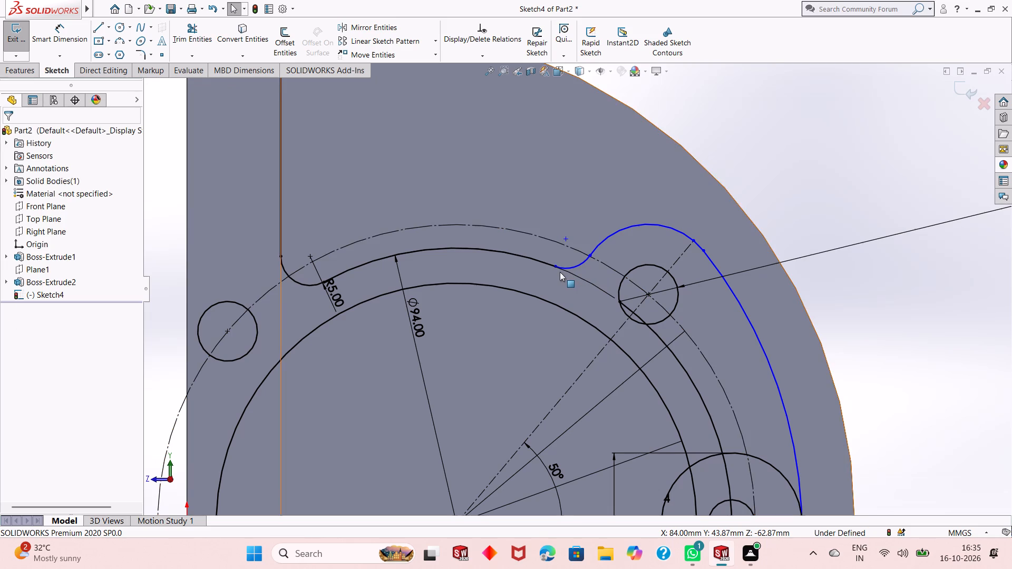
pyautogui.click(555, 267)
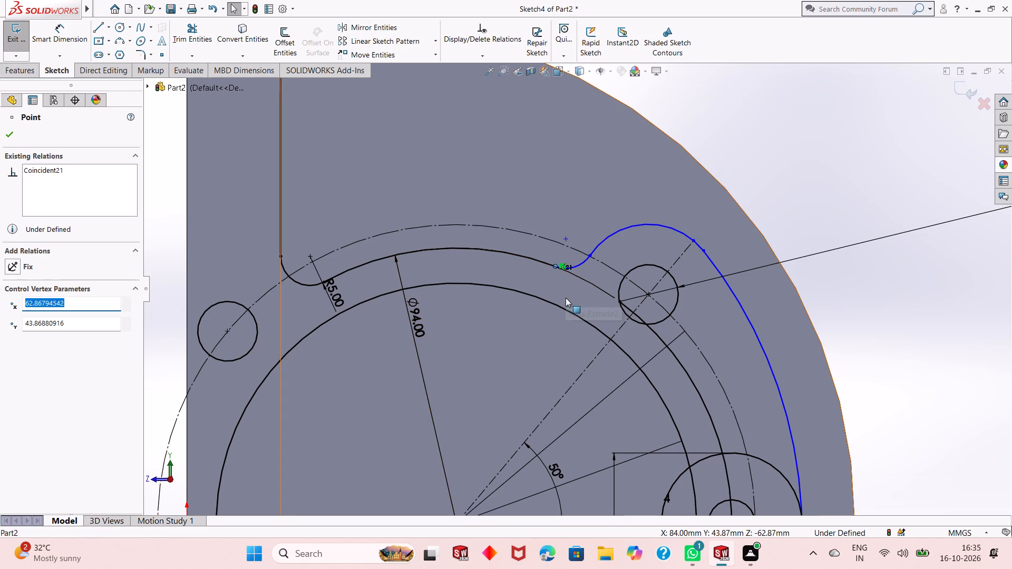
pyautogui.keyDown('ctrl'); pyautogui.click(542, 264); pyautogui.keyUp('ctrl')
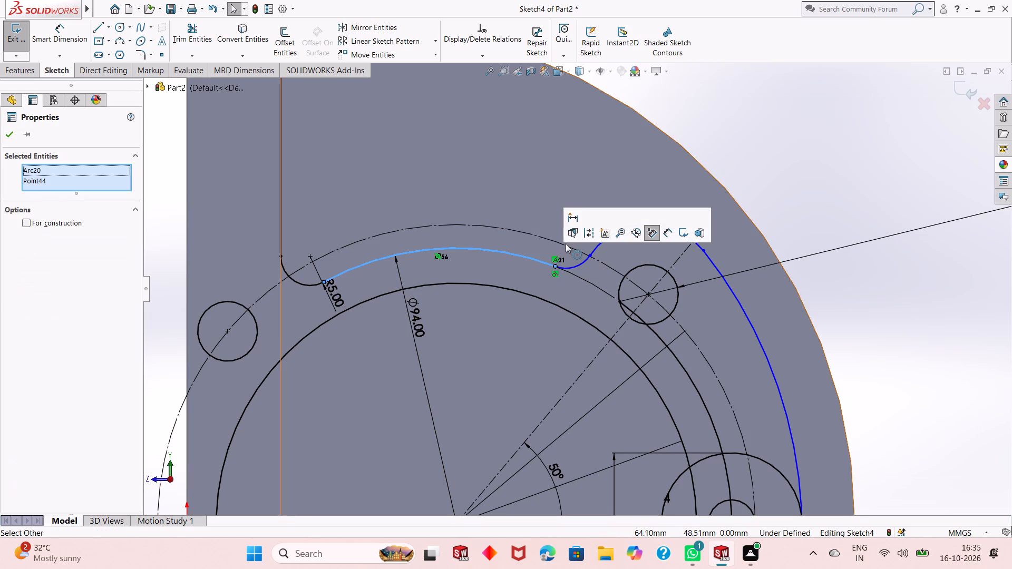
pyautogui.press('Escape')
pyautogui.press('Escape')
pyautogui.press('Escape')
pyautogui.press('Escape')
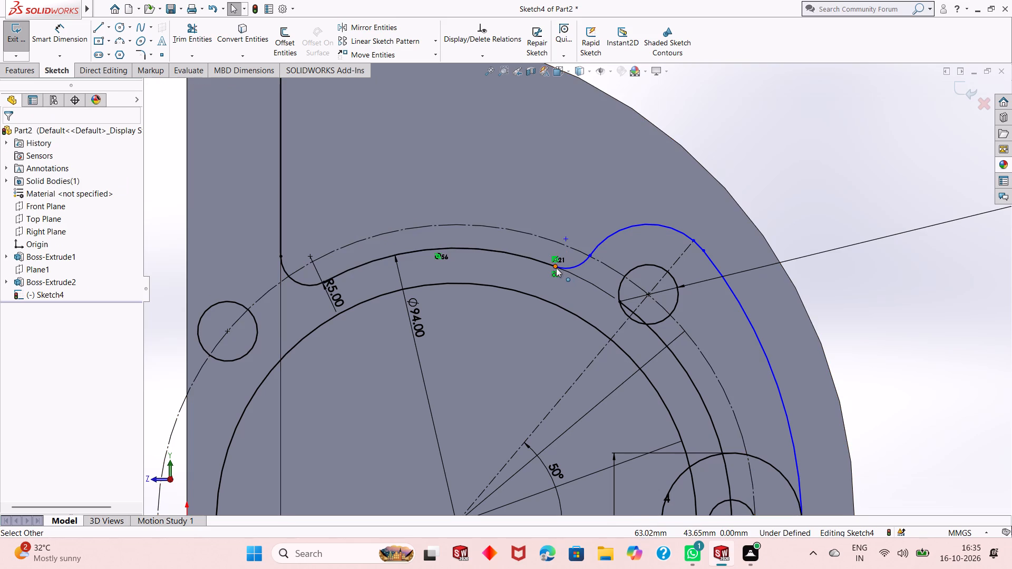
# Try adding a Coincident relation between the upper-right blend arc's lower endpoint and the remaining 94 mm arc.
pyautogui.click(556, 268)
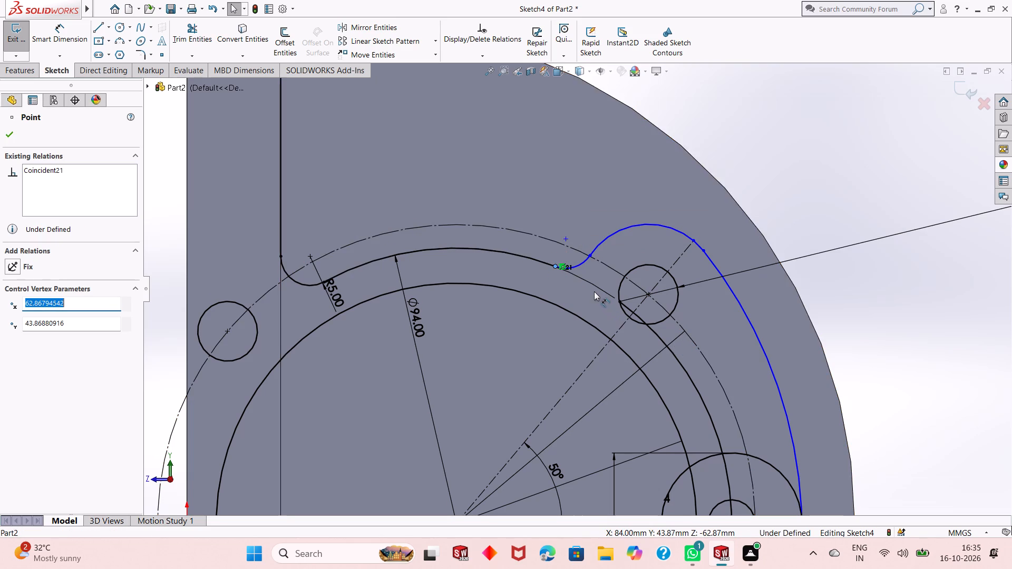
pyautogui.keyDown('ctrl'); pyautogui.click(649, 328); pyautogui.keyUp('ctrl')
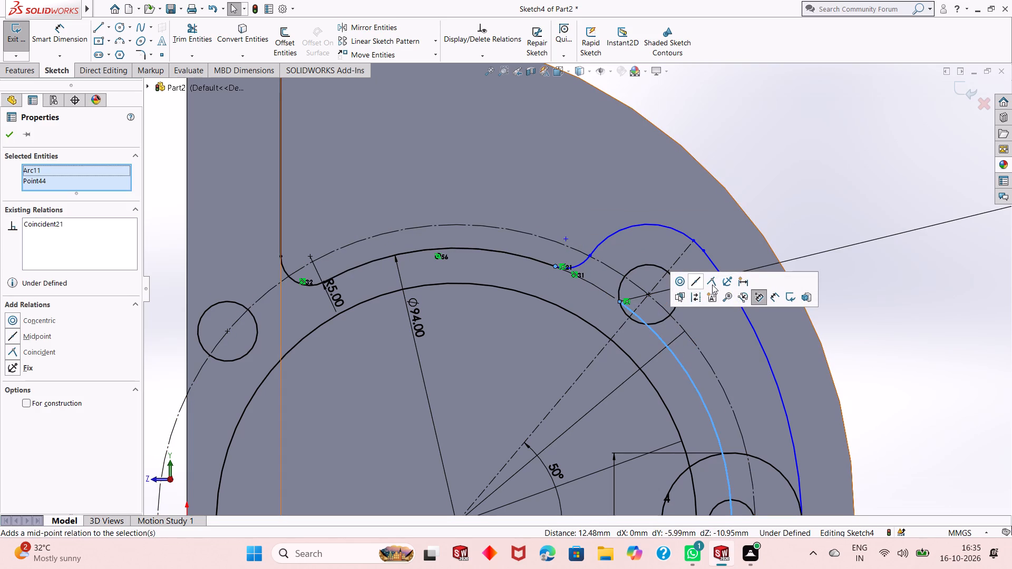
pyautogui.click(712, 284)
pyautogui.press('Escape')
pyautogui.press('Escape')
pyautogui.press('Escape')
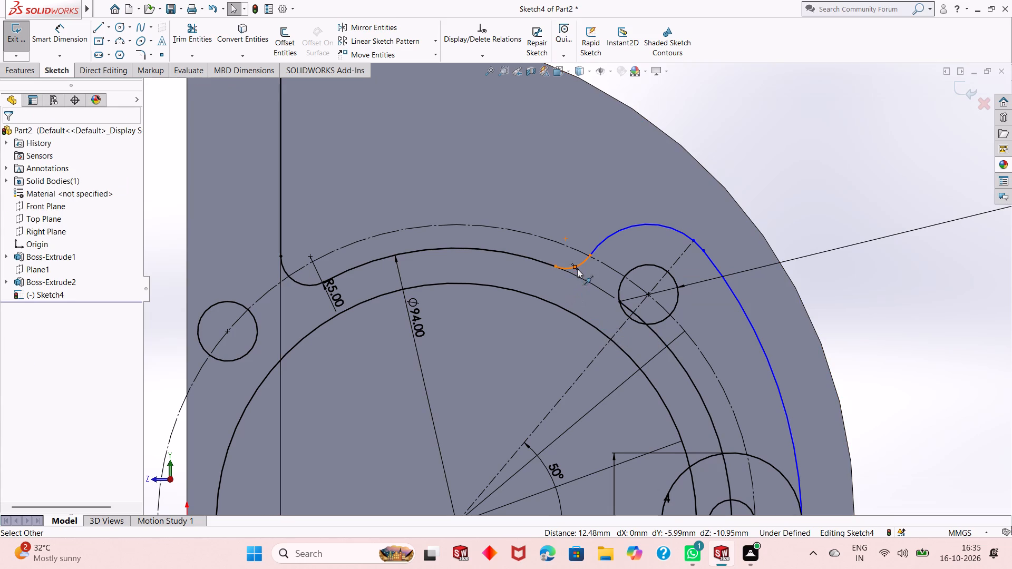
# Trim away the whole 24 mm lug circle around the small hole midway along the flange's outer side arc.
pyautogui.scroll(5, 578, 269)
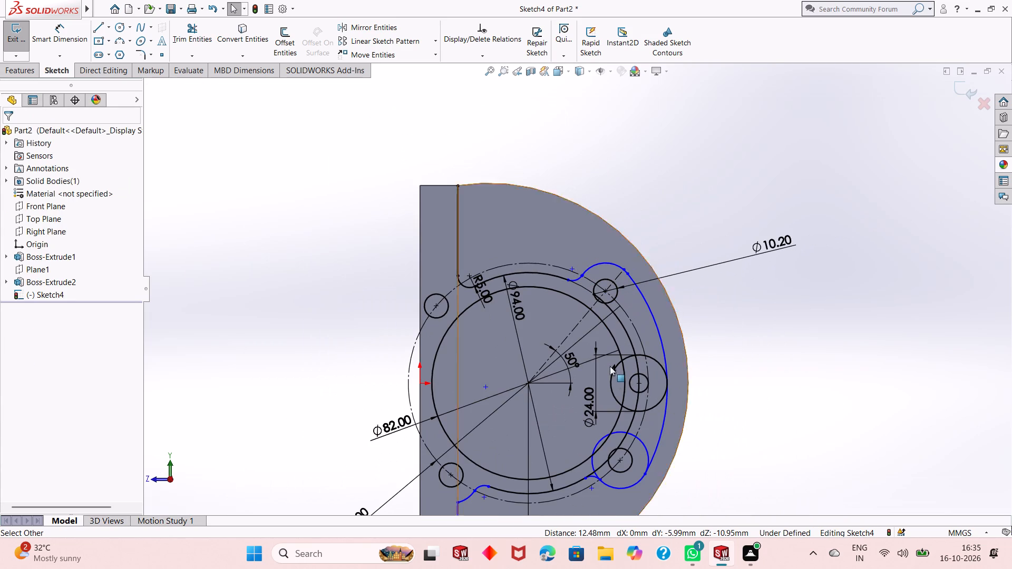
pyautogui.click(185, 45)
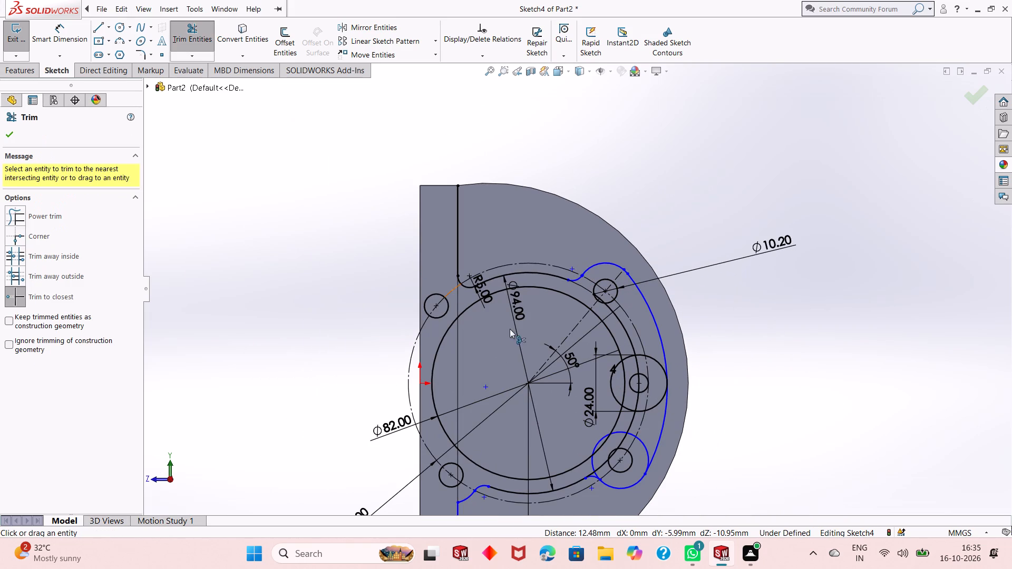
pyautogui.scroll(-2, 671, 438)
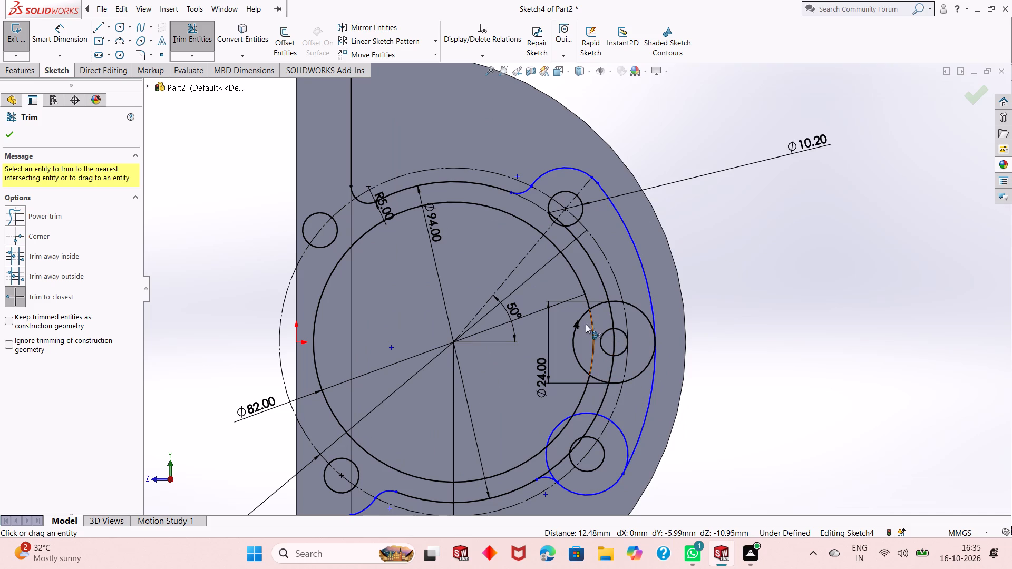
pyautogui.click(572, 344)
pyautogui.click(596, 305)
pyautogui.click(622, 301)
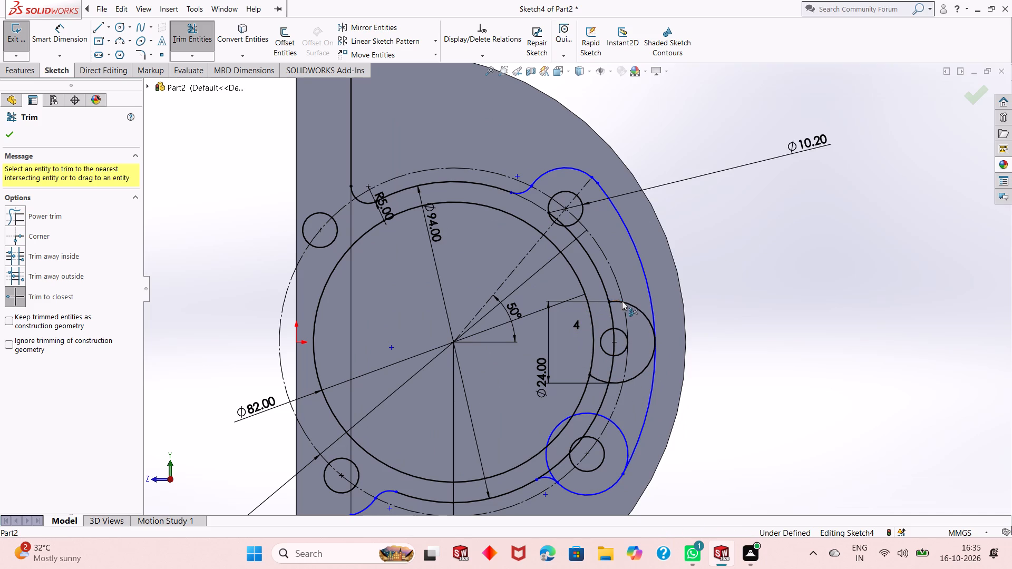
pyautogui.click(638, 306)
pyautogui.click(644, 361)
pyautogui.click(645, 365)
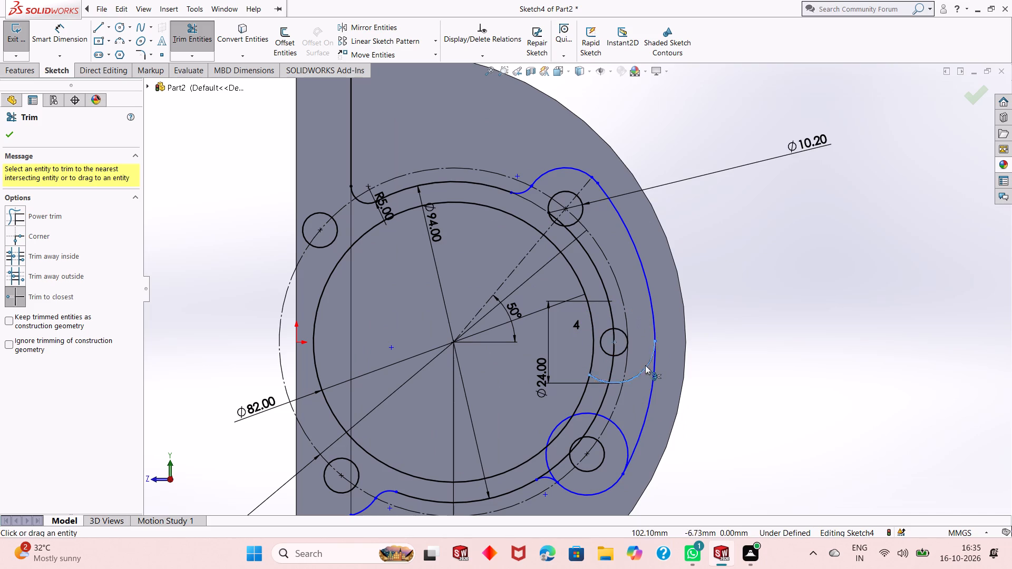
pyautogui.click(616, 382)
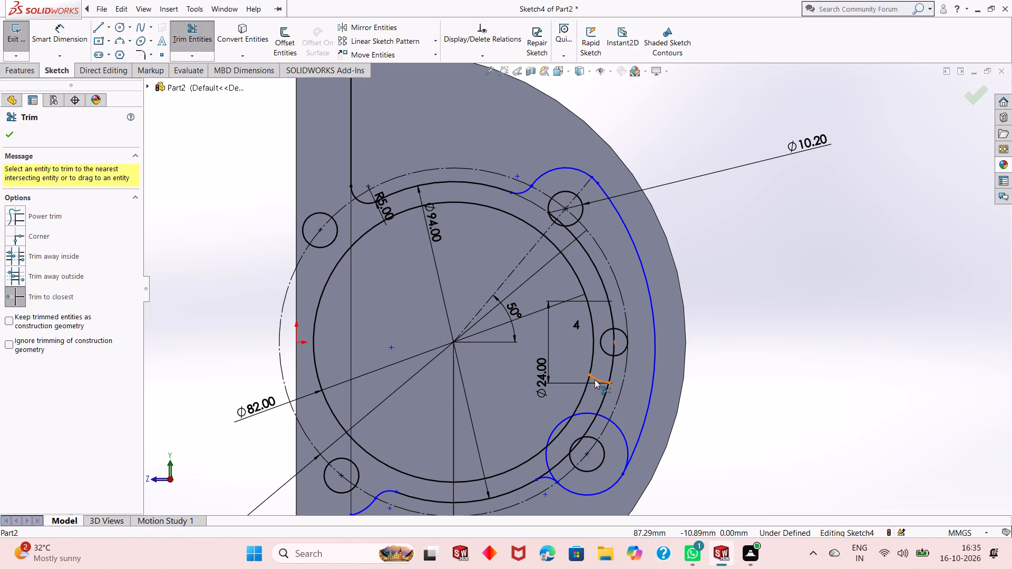
pyautogui.click(595, 379)
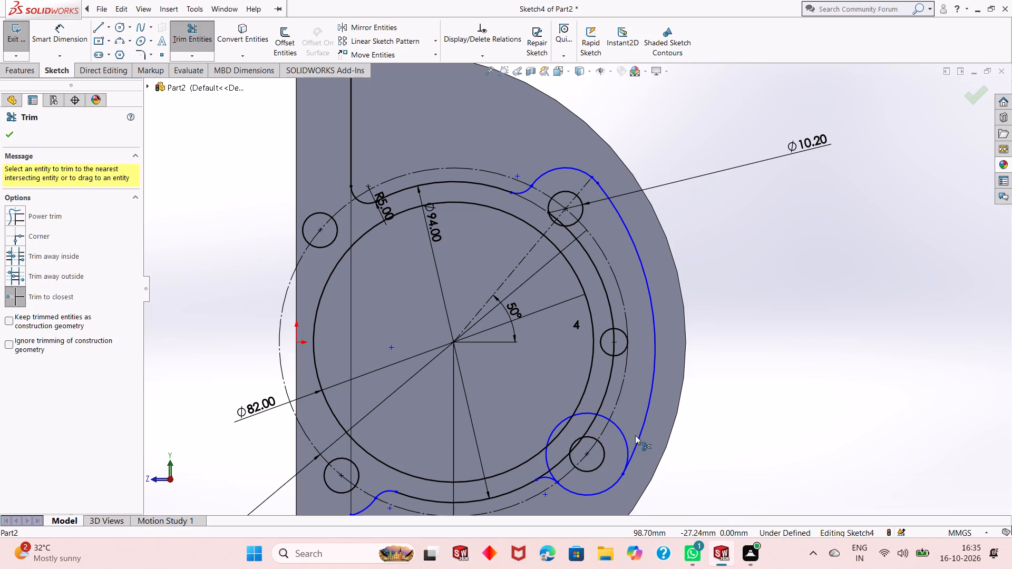
# Trim the inner portion of the lower-right lug circle, keeping only its outer arc between the blend arc and the side arc.
pyautogui.click(625, 440)
pyautogui.click(605, 417)
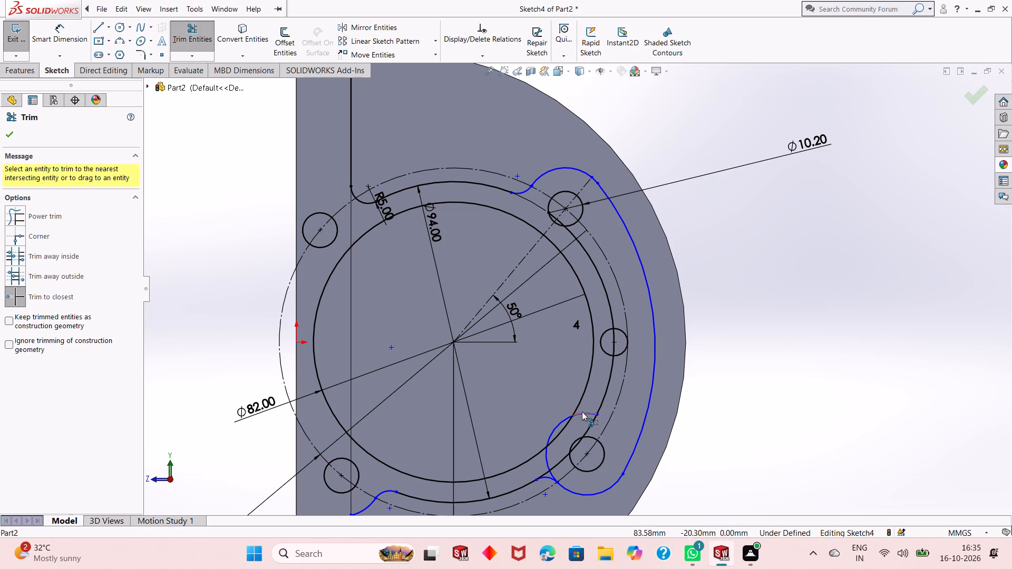
pyautogui.click(581, 411)
pyautogui.click(561, 419)
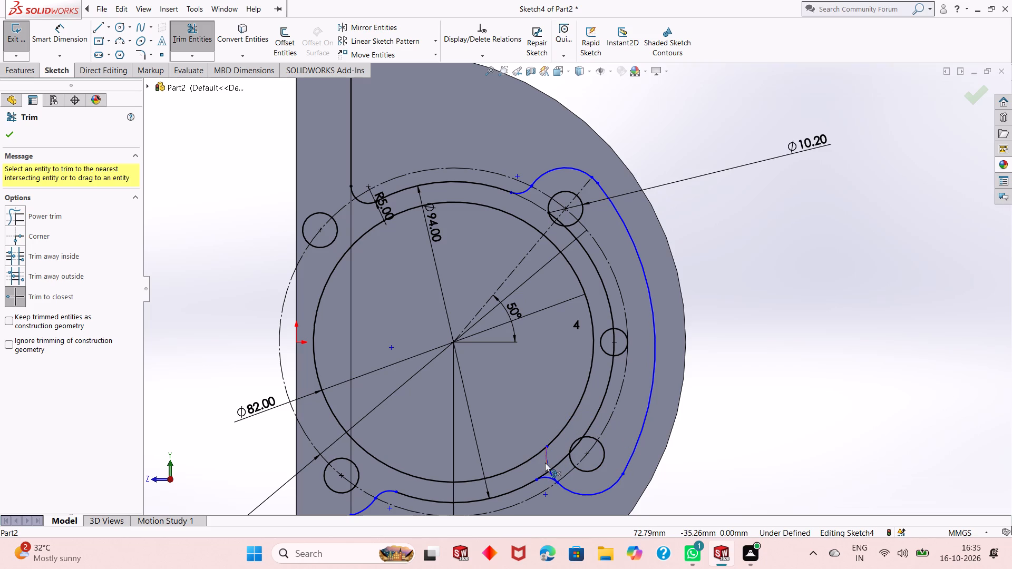
pyautogui.click(545, 463)
pyautogui.click(554, 472)
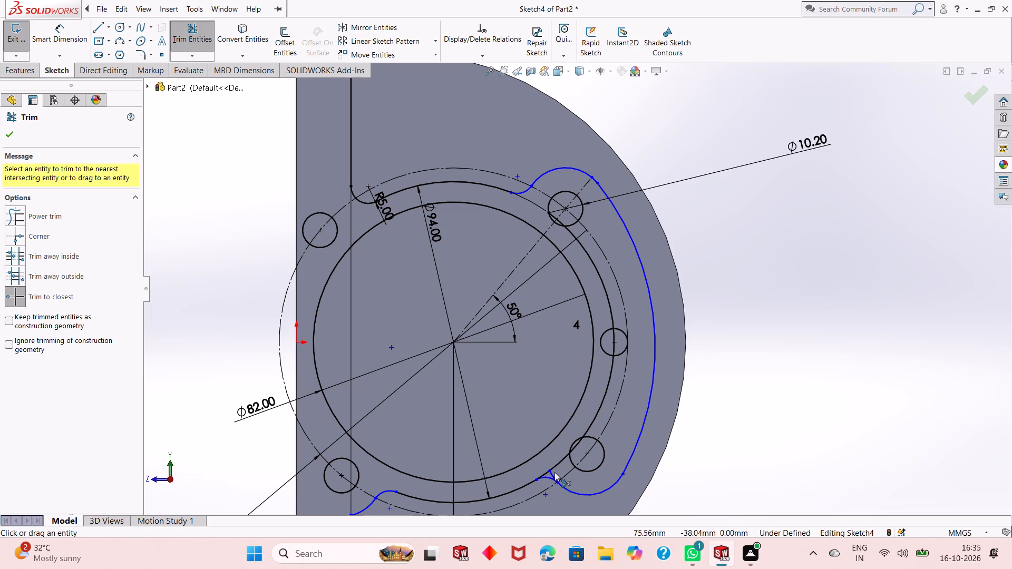
pyautogui.click(553, 474)
# Trim the 94 mm circle's segments between the lower-right and upper-right blends, including the pieces inside the three holes, and end trimming.
pyautogui.click(553, 466)
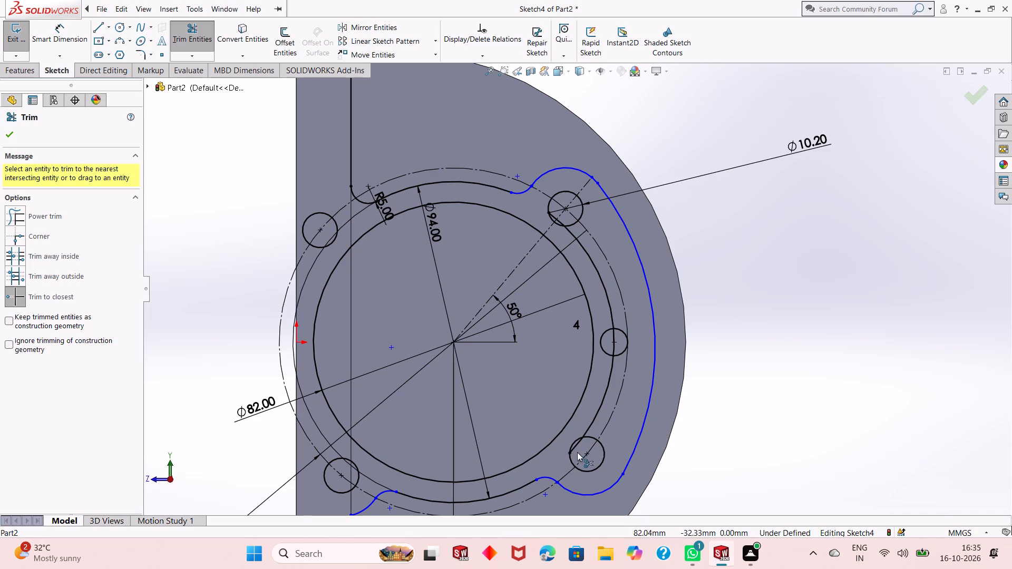
pyautogui.click(577, 446)
pyautogui.click(589, 428)
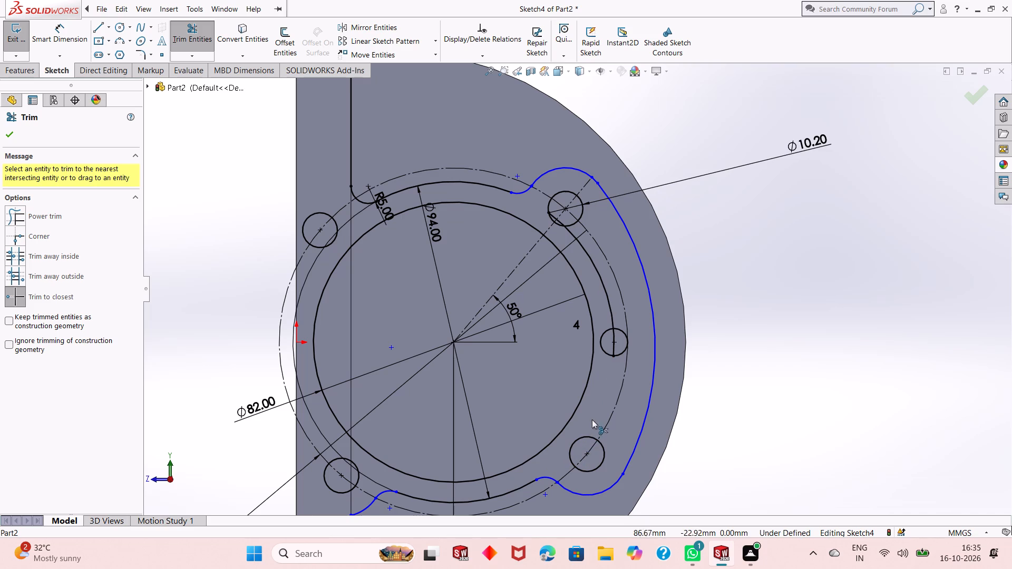
pyautogui.click(617, 344)
pyautogui.click(613, 319)
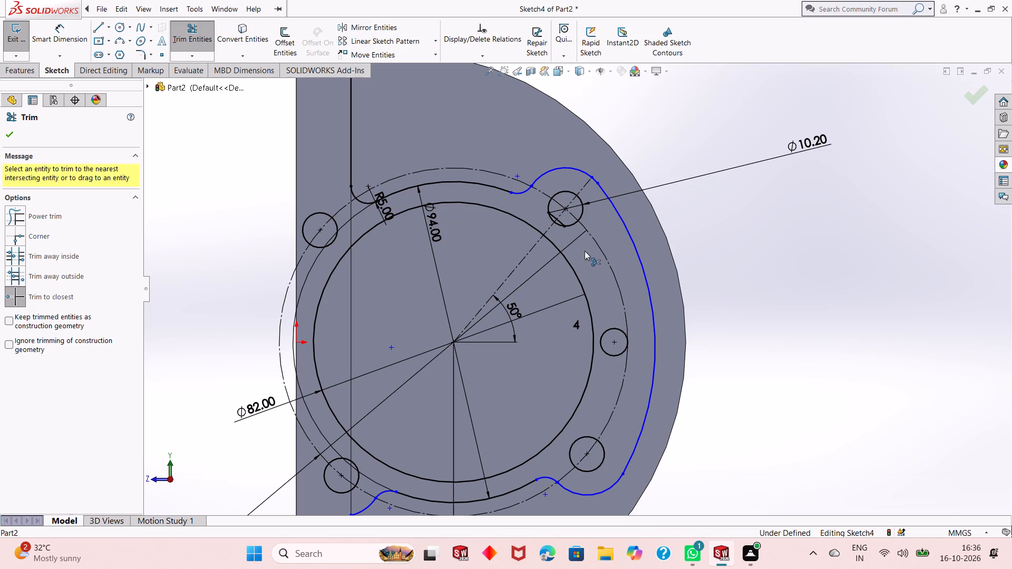
pyautogui.click(558, 219)
pyautogui.scroll(-3, 554, 217)
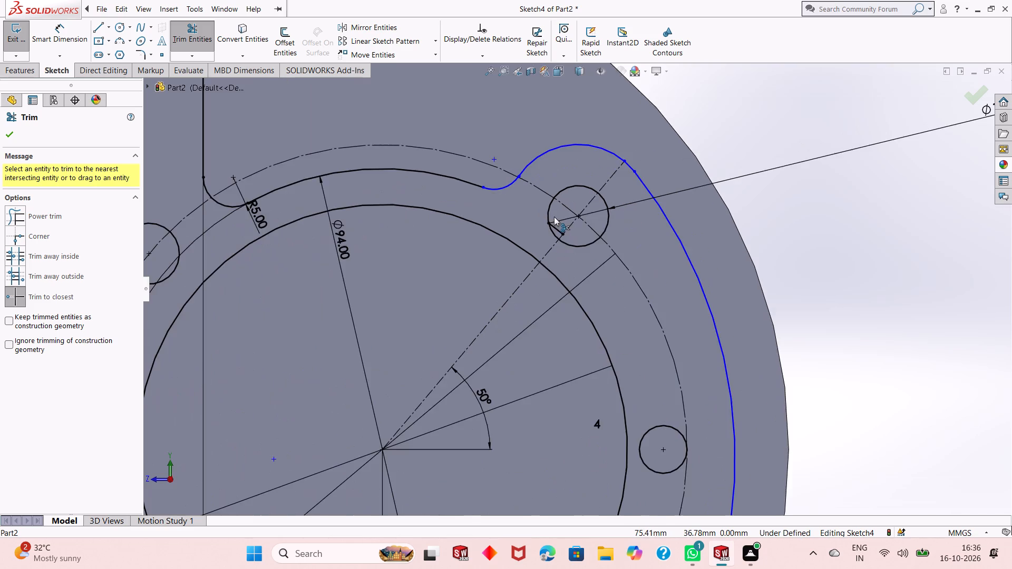
pyautogui.scroll(-4, 554, 217)
pyautogui.click(569, 264)
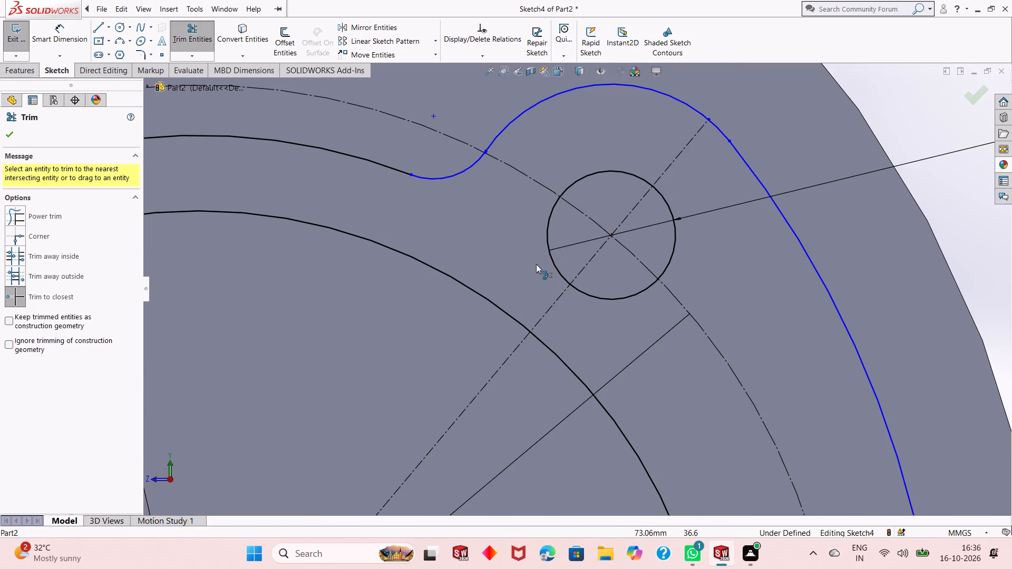
pyautogui.scroll(10, 532, 257)
pyautogui.scroll(-3, 519, 468)
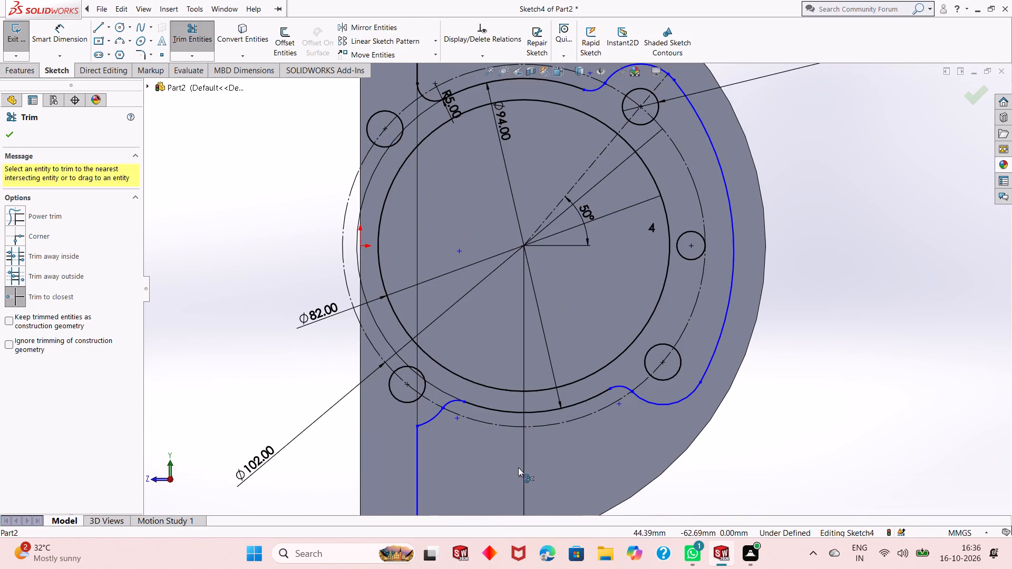
pyautogui.scroll(3, 503, 421)
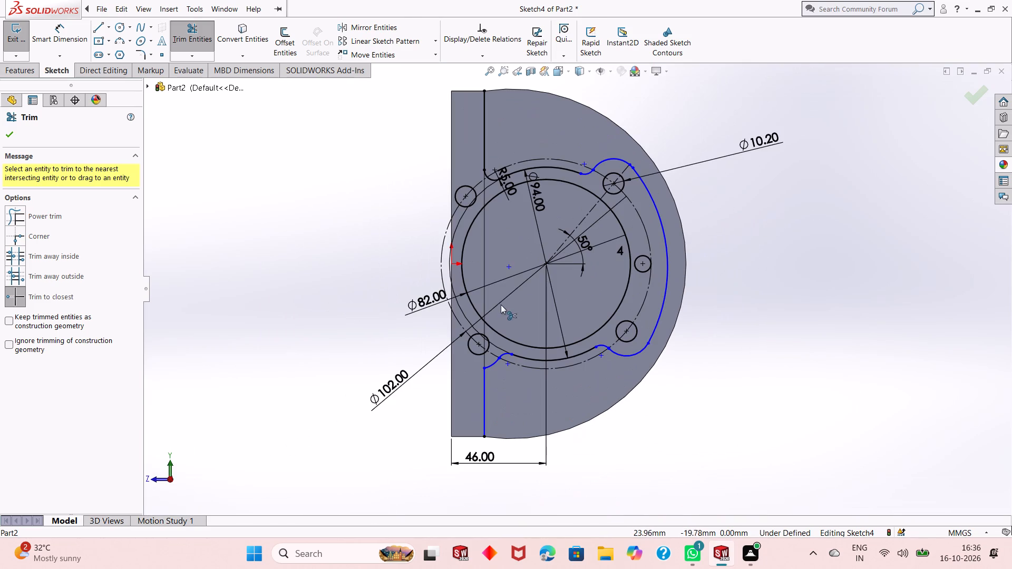
pyautogui.rightClick(712, 262)
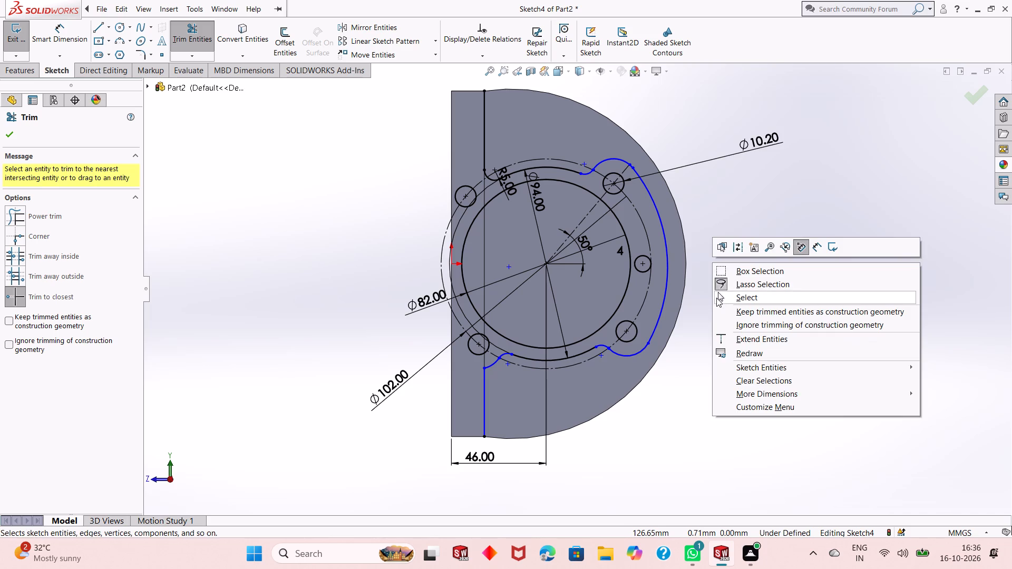
pyautogui.click(716, 298)
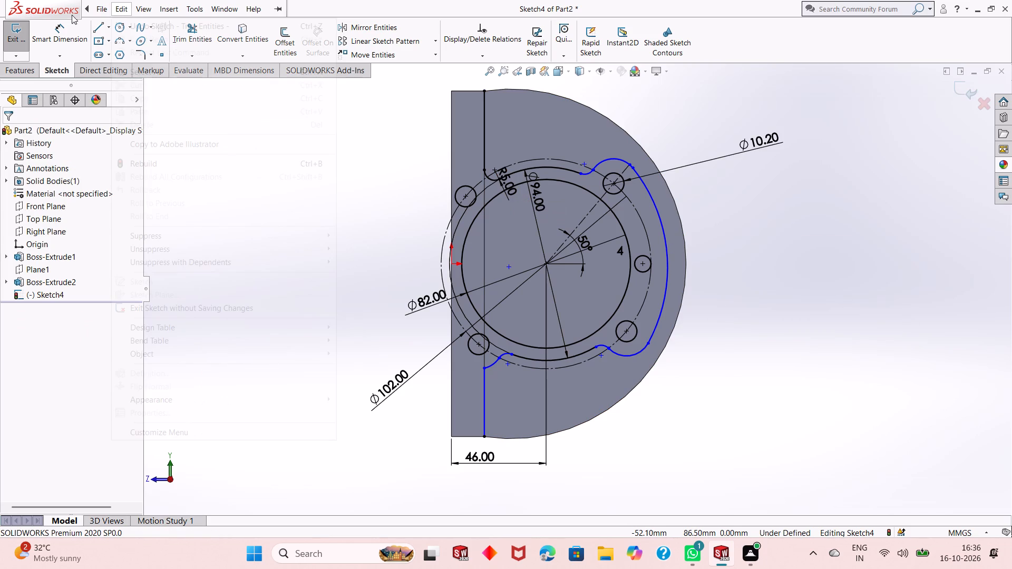
# Draw lines joining the two left blend ends: 16 mm horizontally to the plate's straight edge, along that edge, and 16 mm back.
pyautogui.click(97, 26)
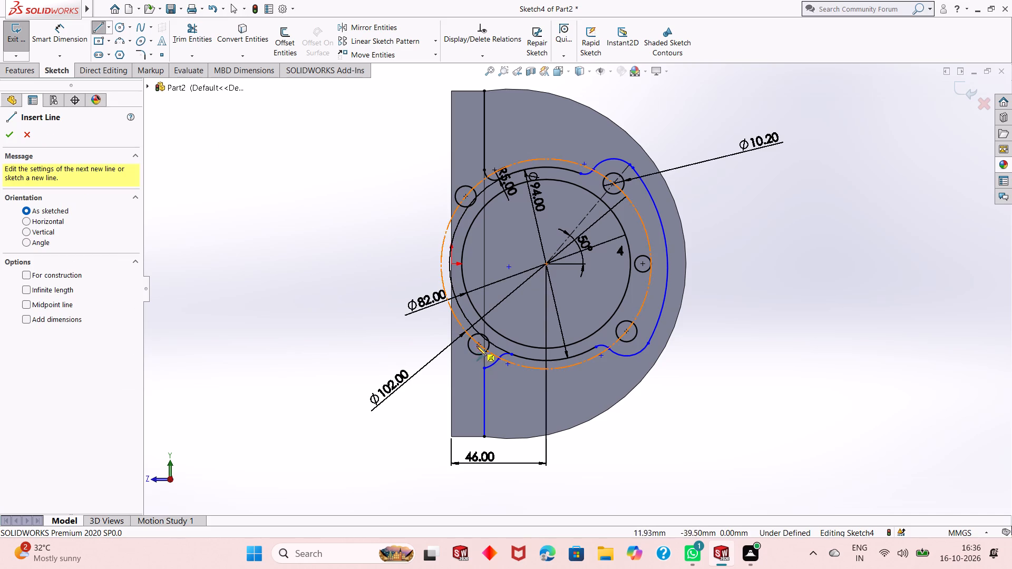
pyautogui.click(484, 368)
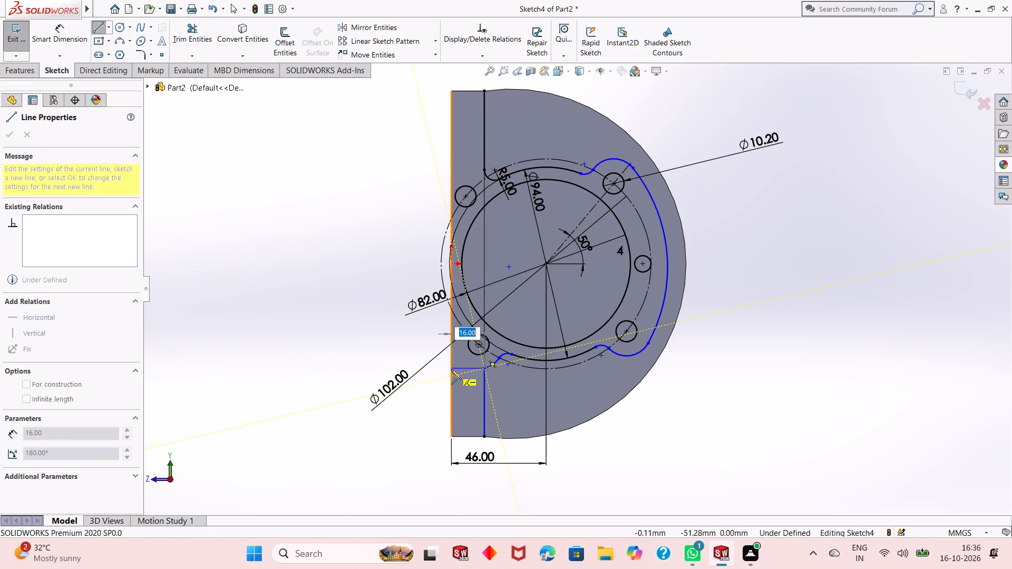
pyautogui.click(451, 369)
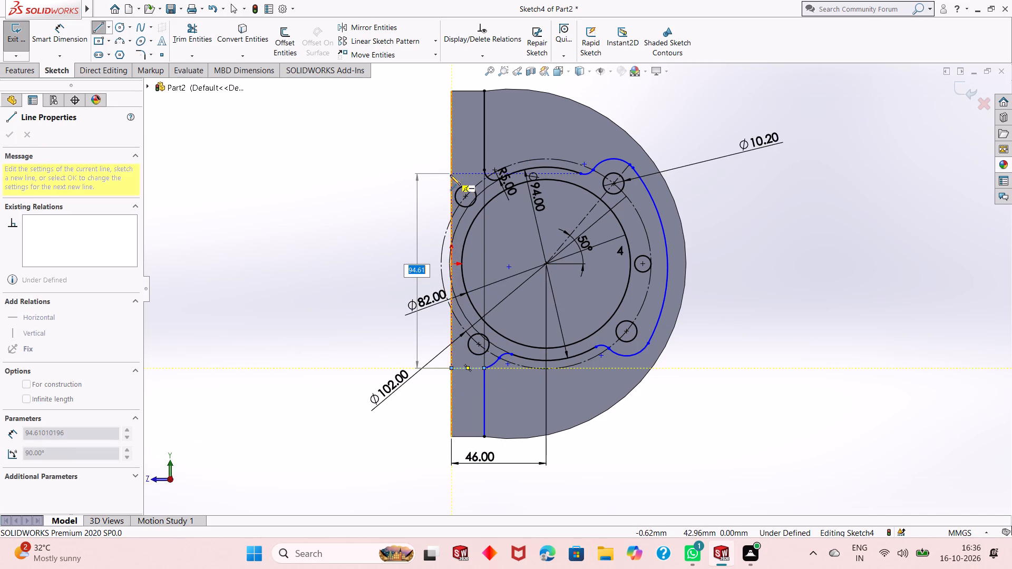
pyautogui.click(450, 172)
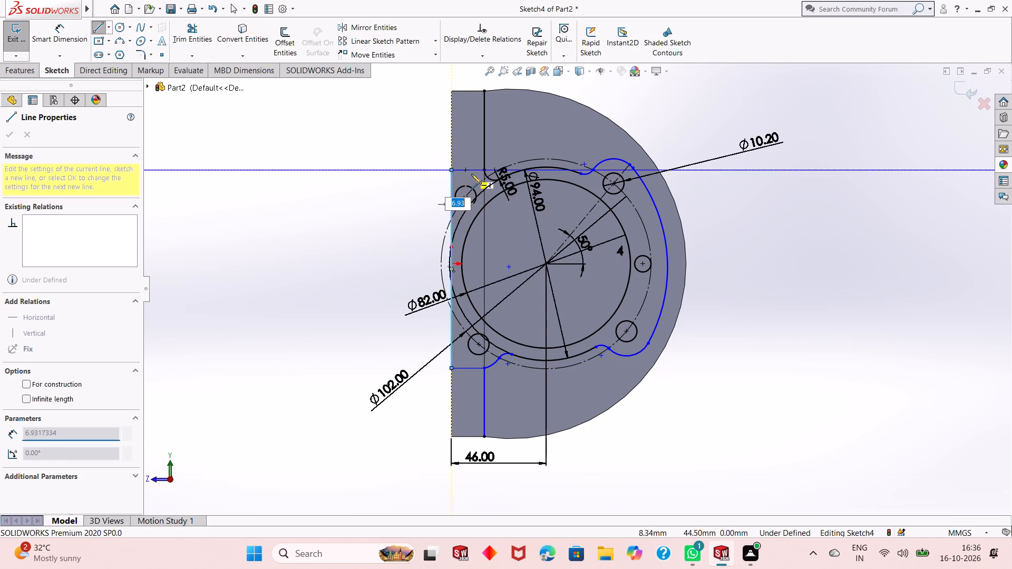
pyautogui.click(484, 170)
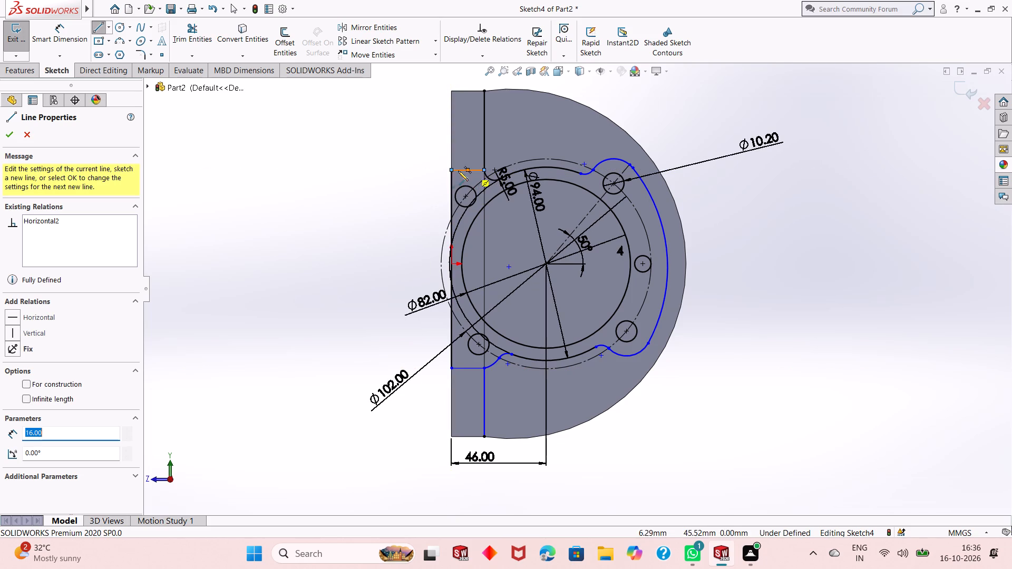
pyautogui.rightClick(405, 178)
pyautogui.click(414, 185)
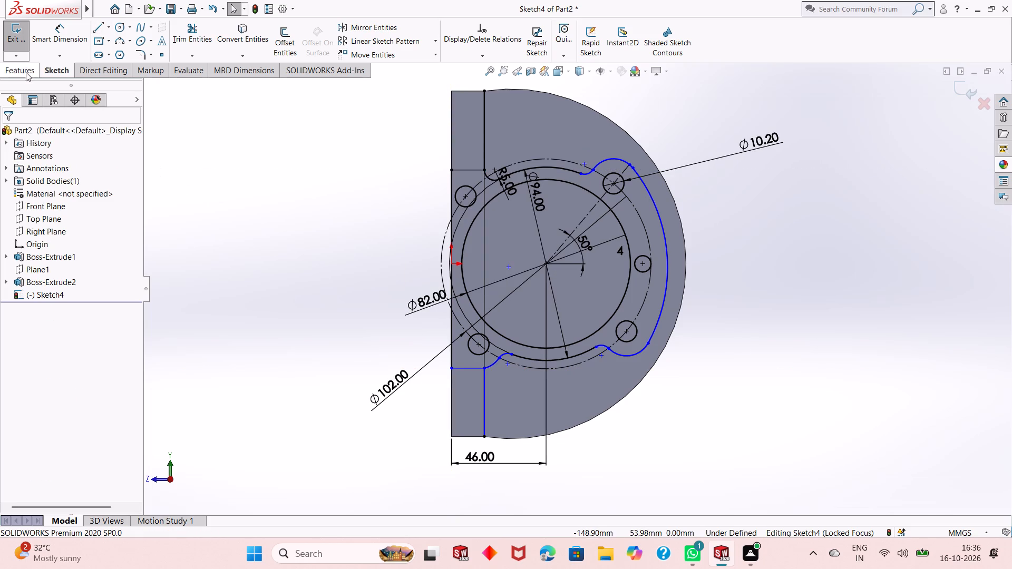
# Delete the two vertical sketch lines running from the left blend ends to the plate's top and bottom edges.
pyautogui.click(483, 410)
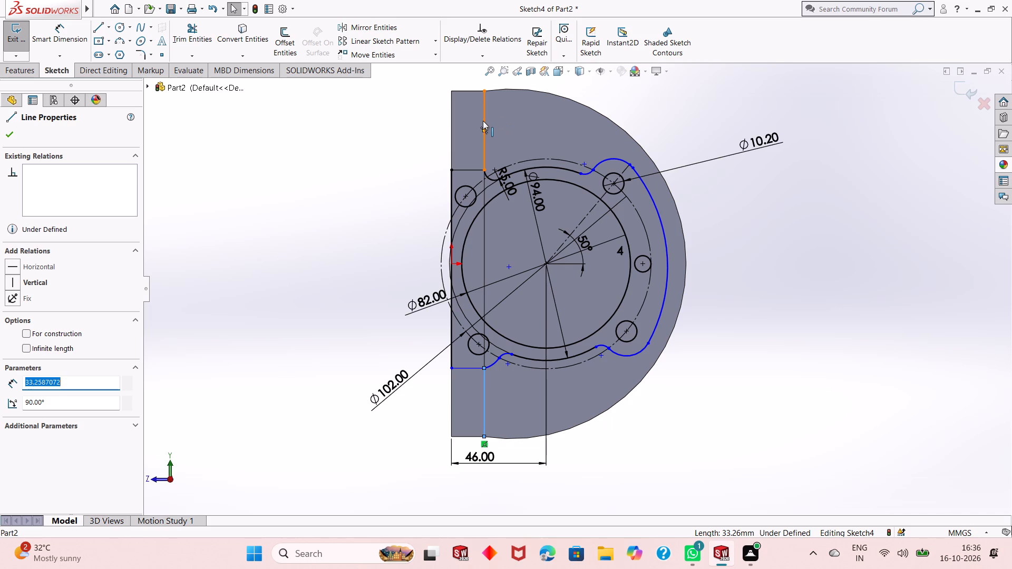
pyautogui.keyDown('ctrl'); pyautogui.click(483, 121); pyautogui.keyUp('ctrl')
pyautogui.rightClick(800, 140)
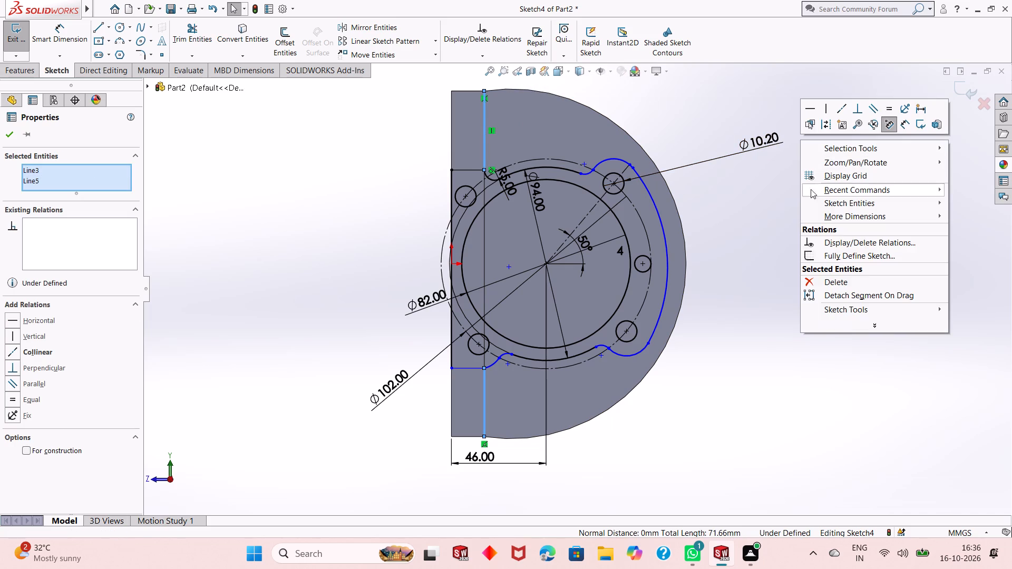
pyautogui.click(824, 281)
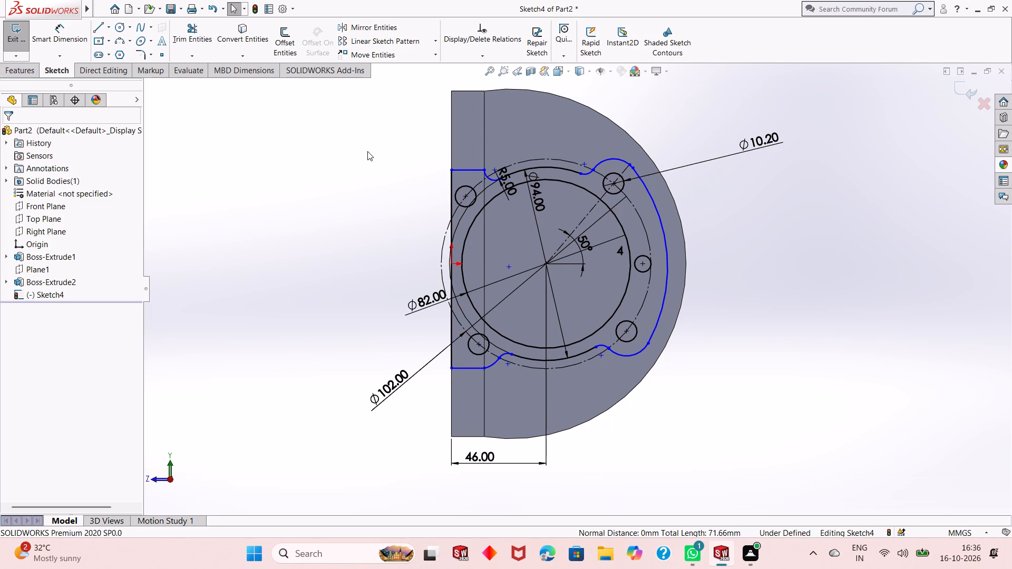
# Fix the outer endpoint of the upper-left blend, where it meets the 16 mm horizontal line.
pyautogui.scroll(-4, 483, 170)
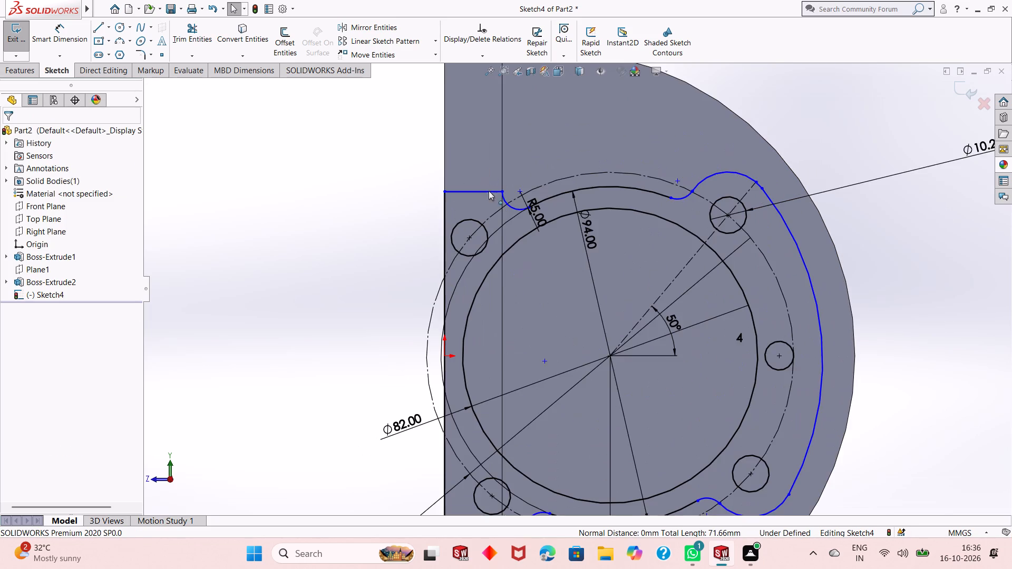
pyautogui.click(511, 203)
pyautogui.click(540, 158)
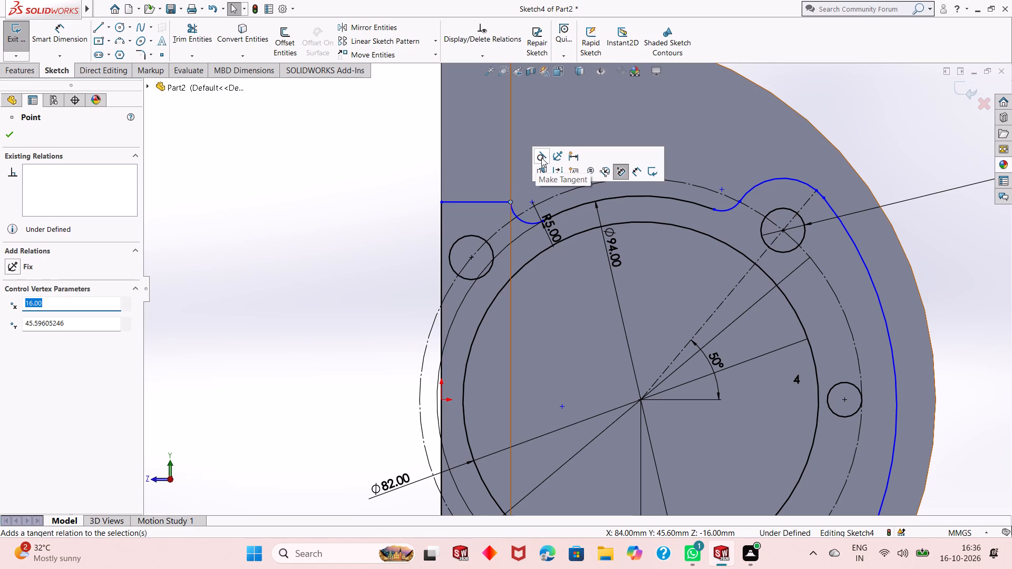
pyautogui.hotkey('ctrl', 'z')
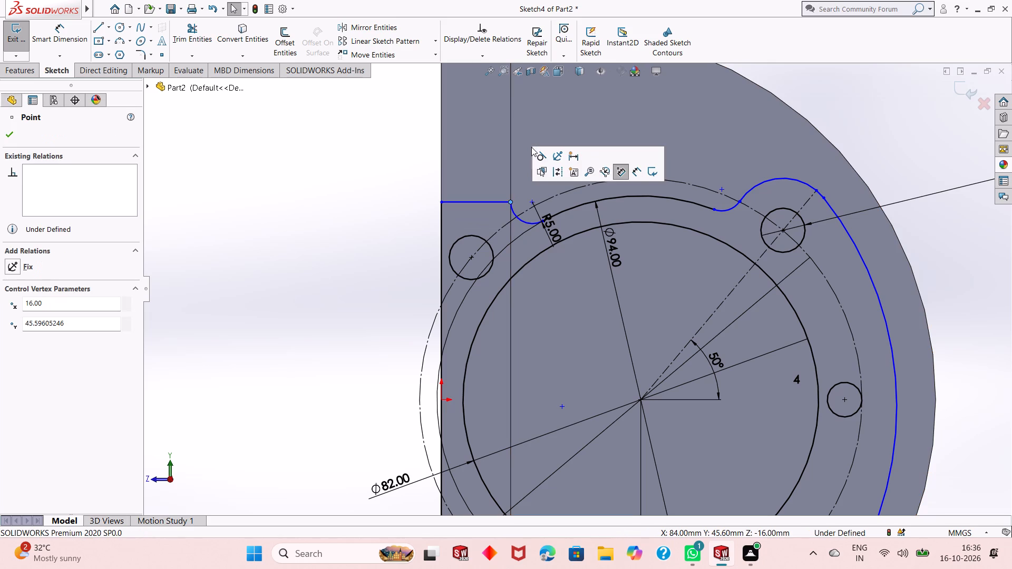
pyautogui.click(556, 157)
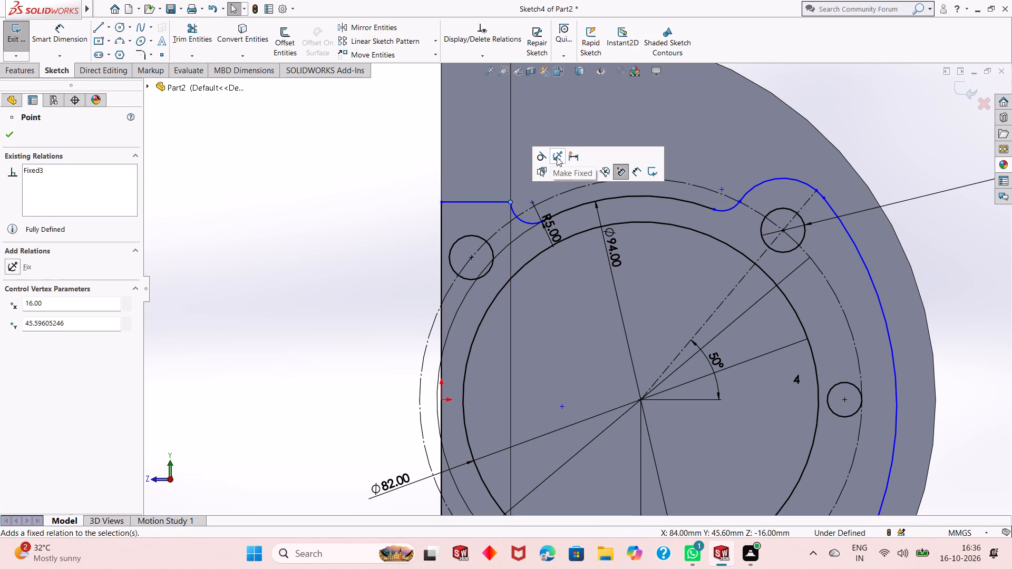
# Fix the endpoint where the lower-left blend meets the lower 16 mm horizontal line.
pyautogui.scroll(4, 449, 276)
pyautogui.scroll(-3, 579, 461)
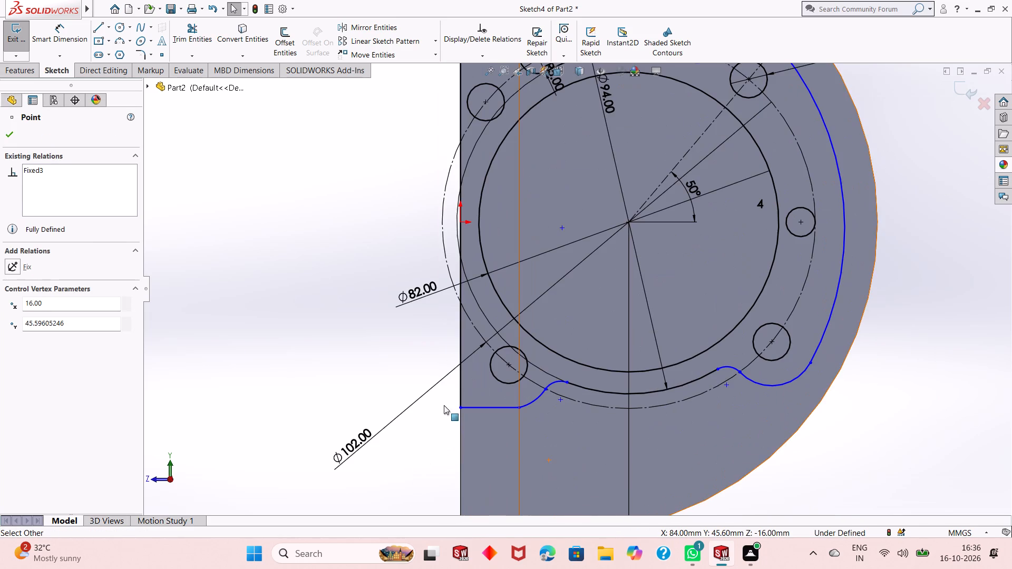
pyautogui.click(160, 315)
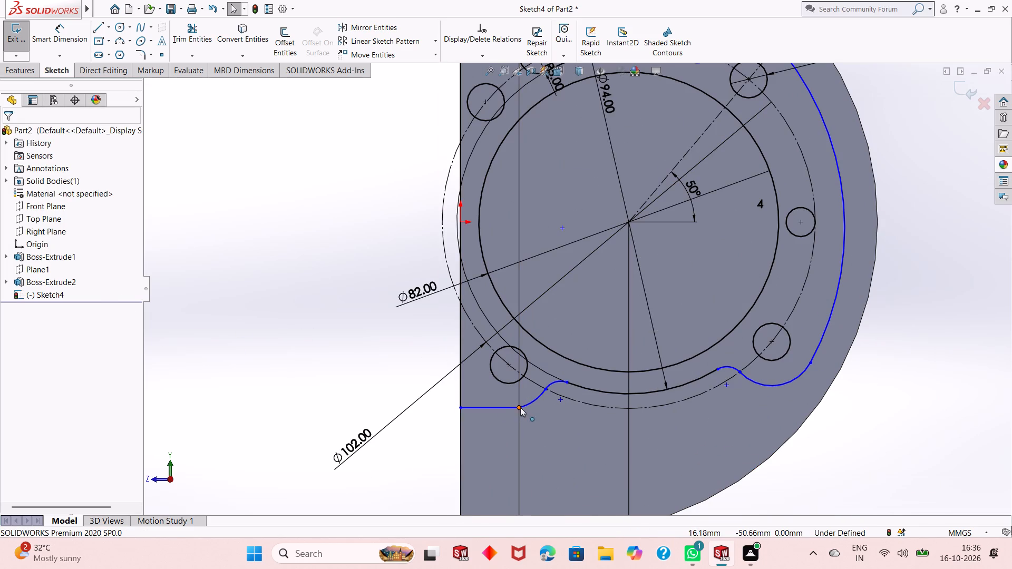
pyautogui.click(520, 407)
pyautogui.click(562, 360)
pyautogui.click(229, 359)
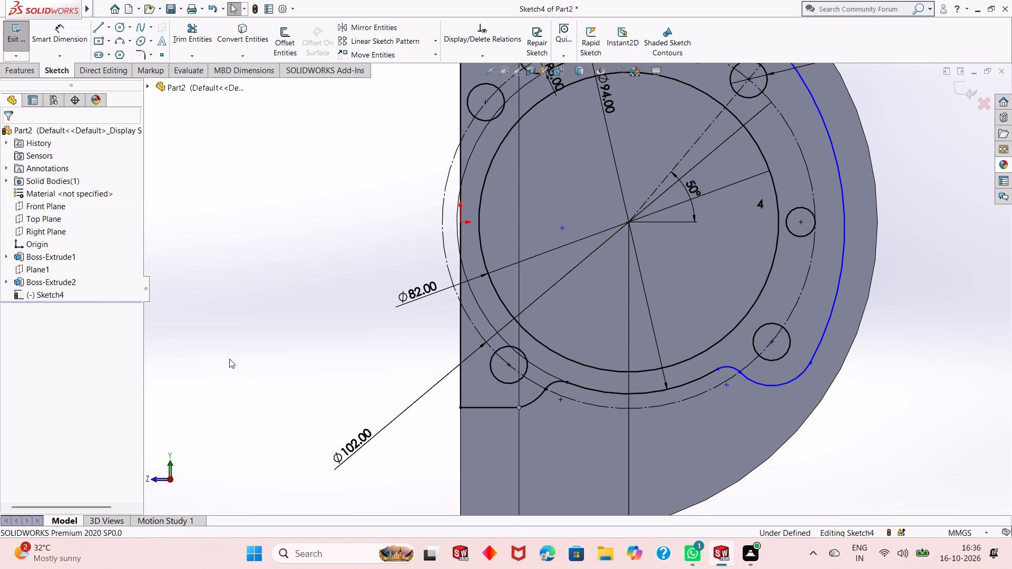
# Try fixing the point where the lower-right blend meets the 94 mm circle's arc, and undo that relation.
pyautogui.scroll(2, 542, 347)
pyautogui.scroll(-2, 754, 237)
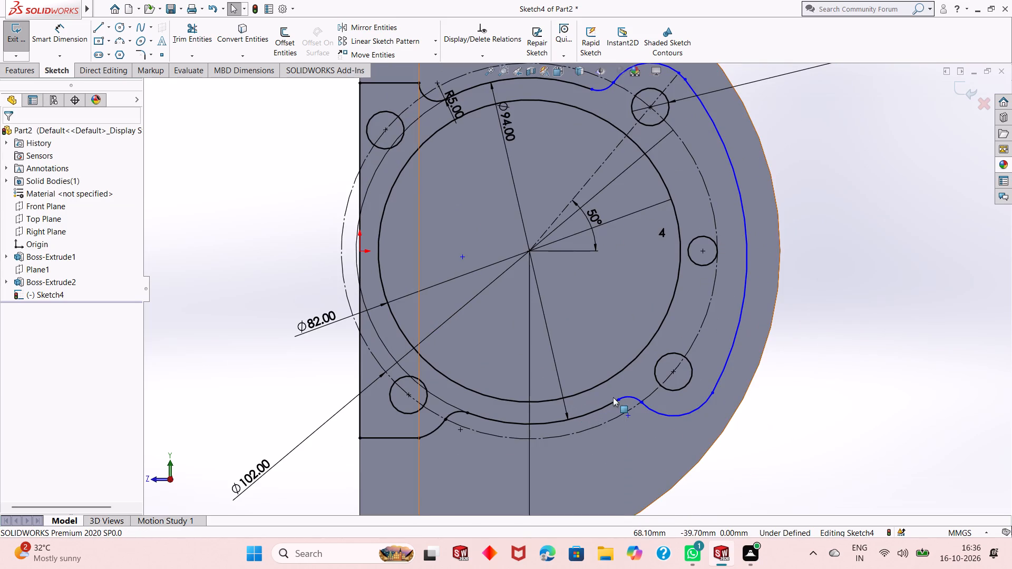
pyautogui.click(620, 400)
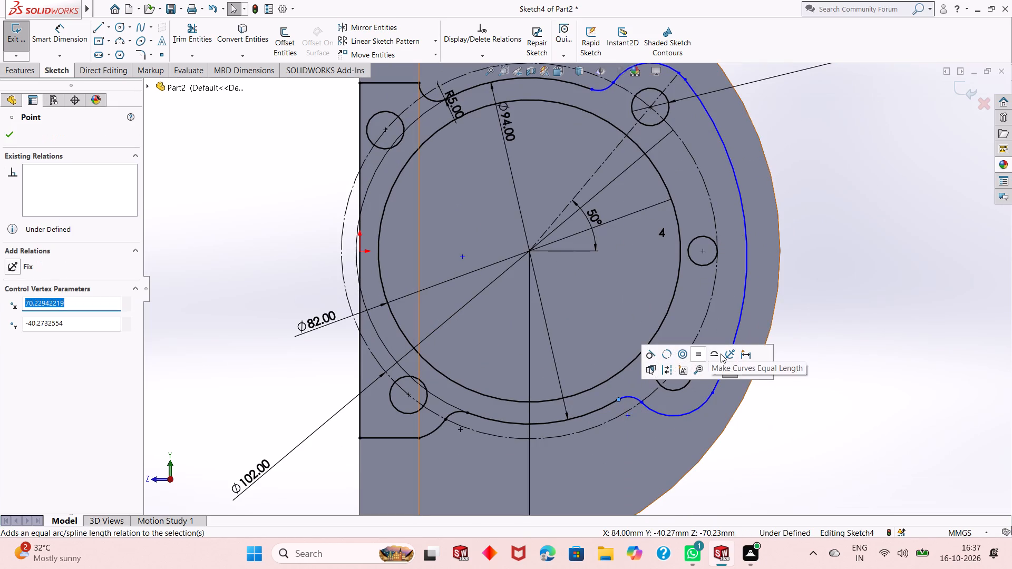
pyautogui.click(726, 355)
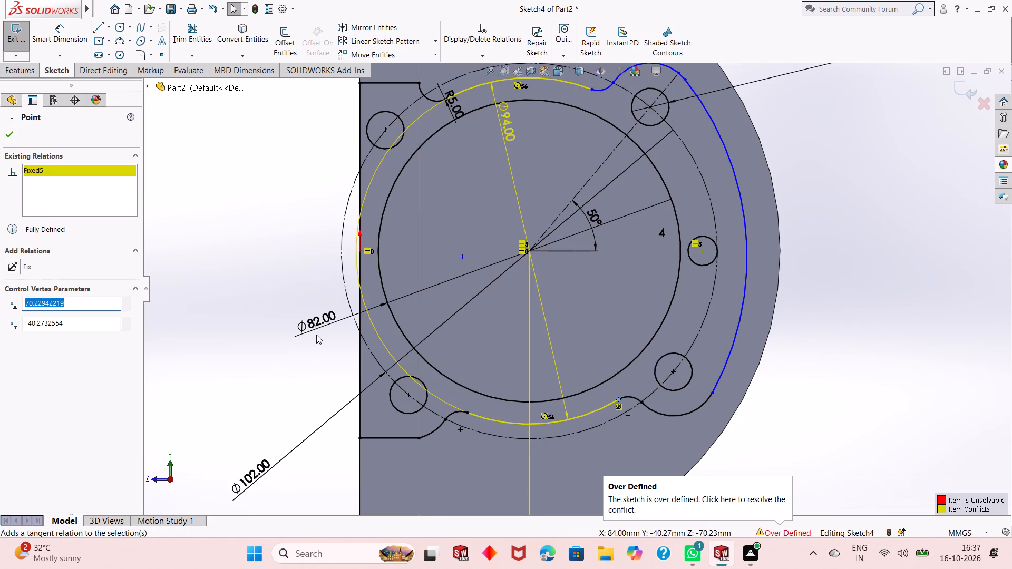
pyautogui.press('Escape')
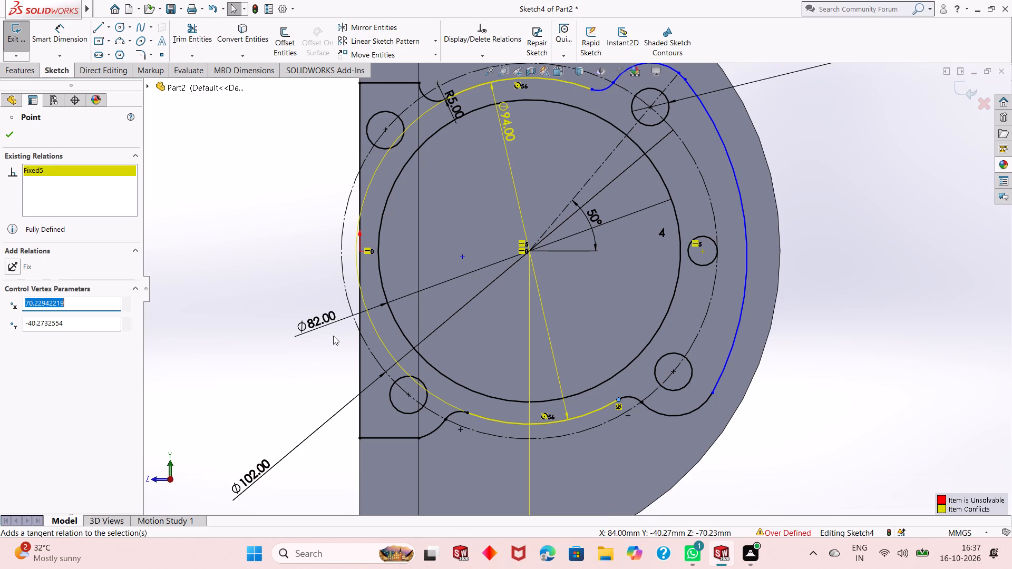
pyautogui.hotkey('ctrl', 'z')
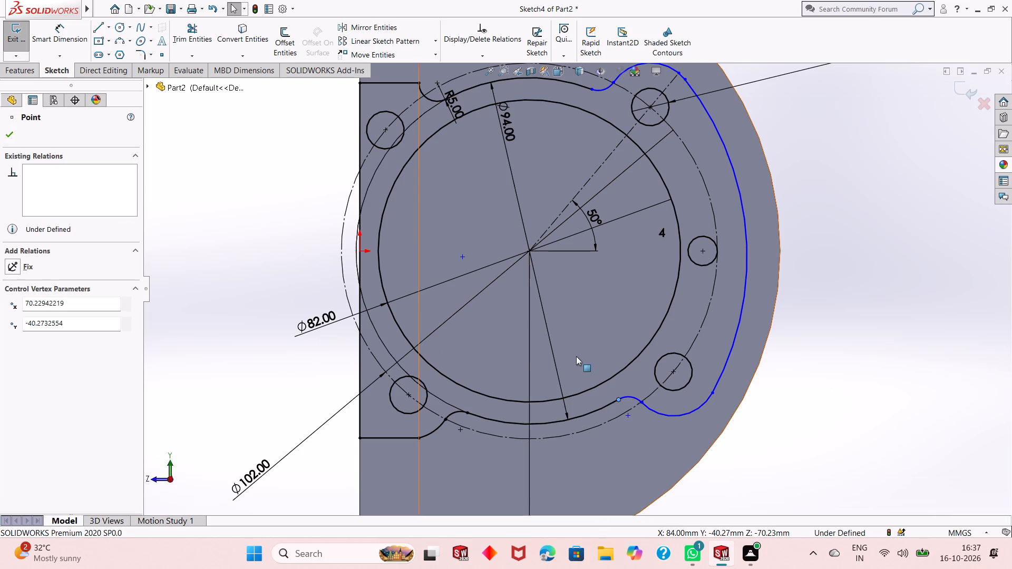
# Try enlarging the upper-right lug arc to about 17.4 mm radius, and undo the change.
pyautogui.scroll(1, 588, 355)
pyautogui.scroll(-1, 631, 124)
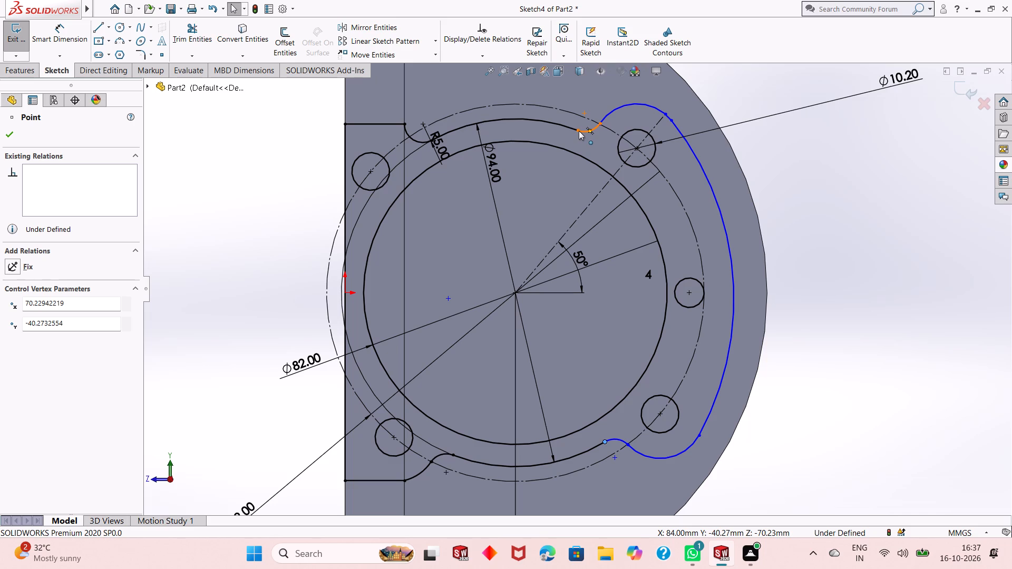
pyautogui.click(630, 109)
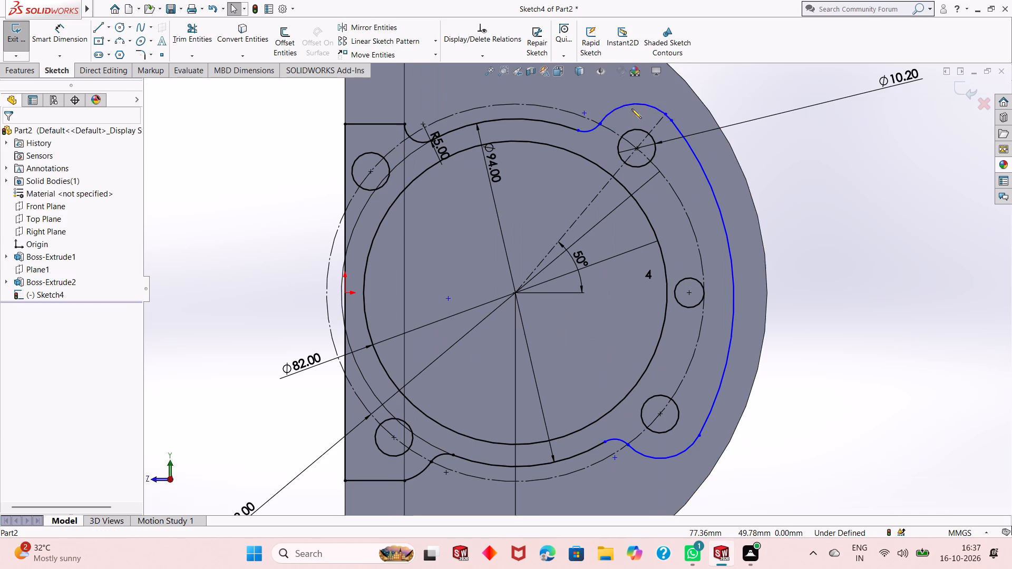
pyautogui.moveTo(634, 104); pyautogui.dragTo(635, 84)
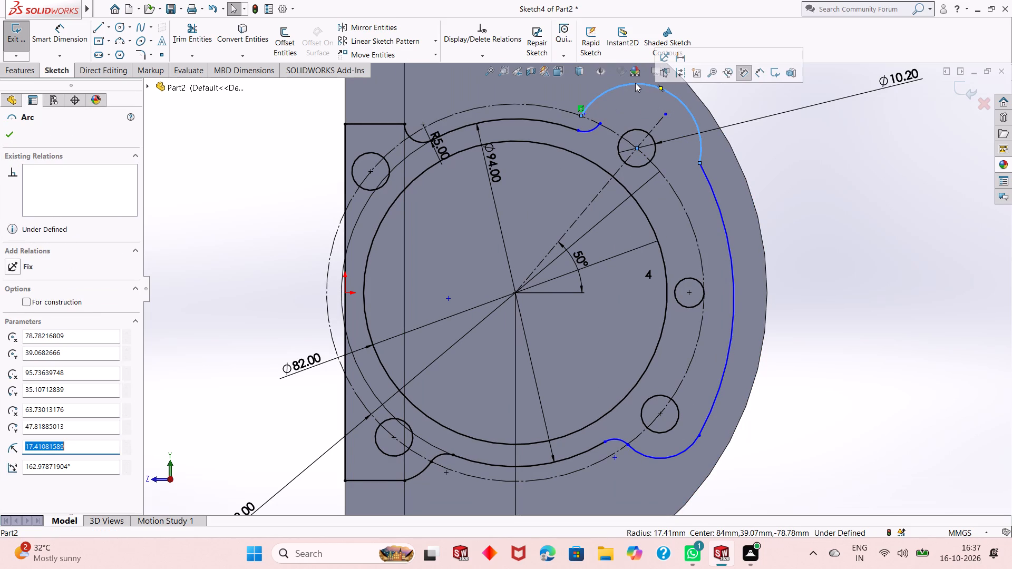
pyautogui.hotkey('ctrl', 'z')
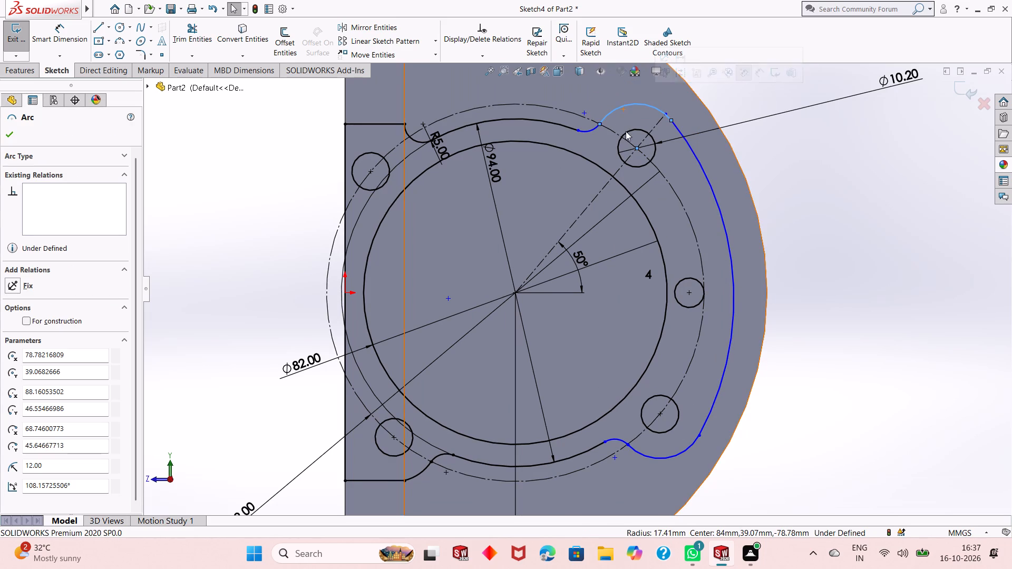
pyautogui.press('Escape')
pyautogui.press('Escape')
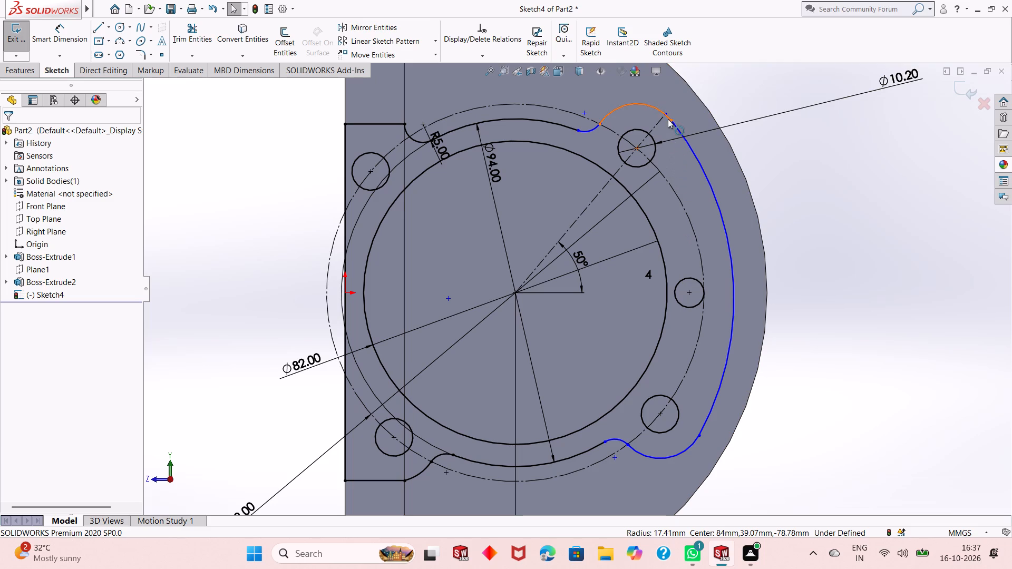
# Examine the junction of the upper-right lug arc with the side arc and the end of the 50° construction line.
pyautogui.scroll(-7, 678, 125)
pyautogui.scroll(-8, 620, 197)
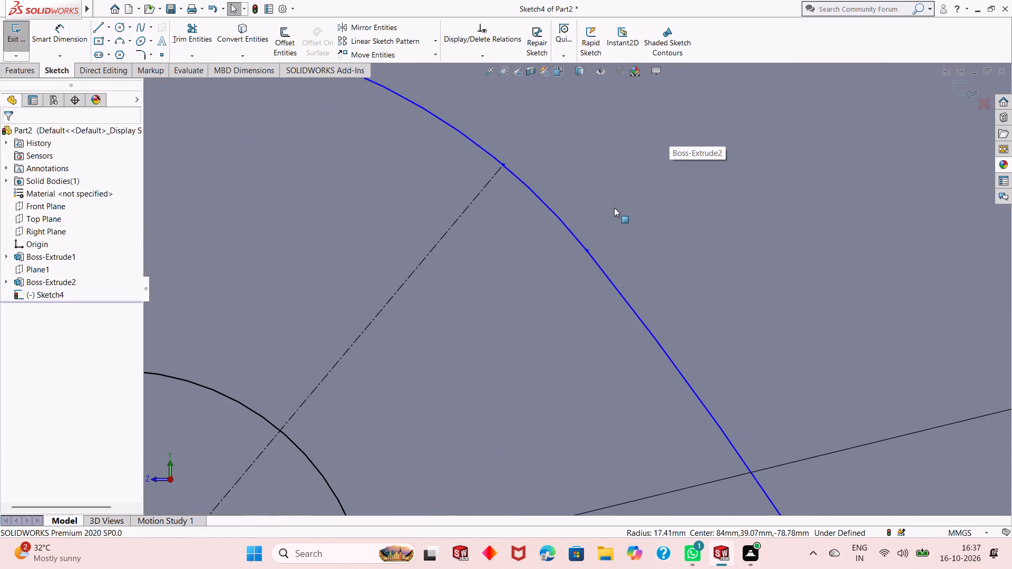
pyautogui.scroll(-4, 585, 289)
pyautogui.scroll(7, 585, 289)
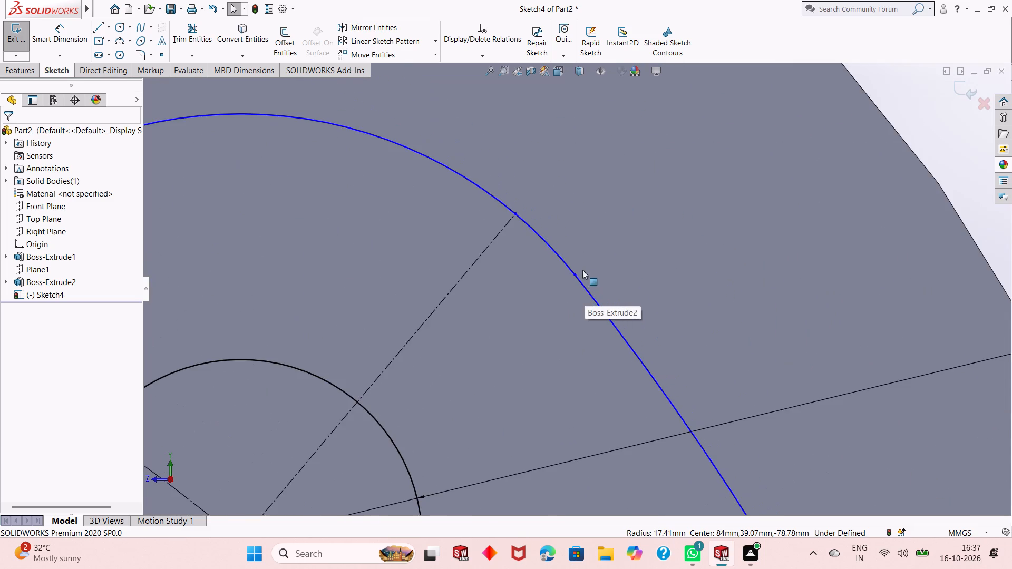
pyautogui.scroll(8, 573, 253)
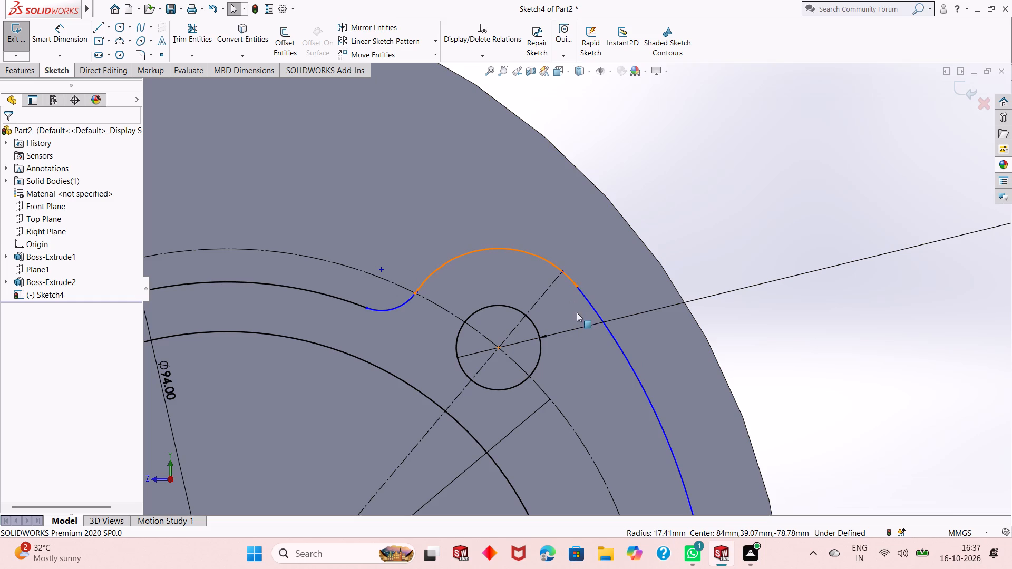
pyautogui.scroll(-4, 586, 293)
pyautogui.scroll(11, 577, 272)
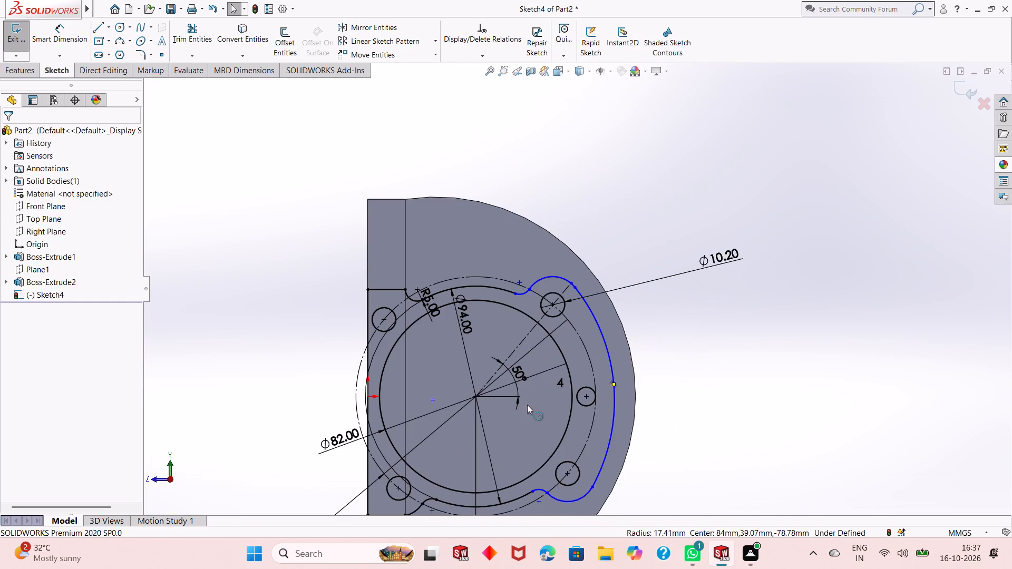
pyautogui.scroll(2, 527, 405)
pyautogui.scroll(-5, 522, 389)
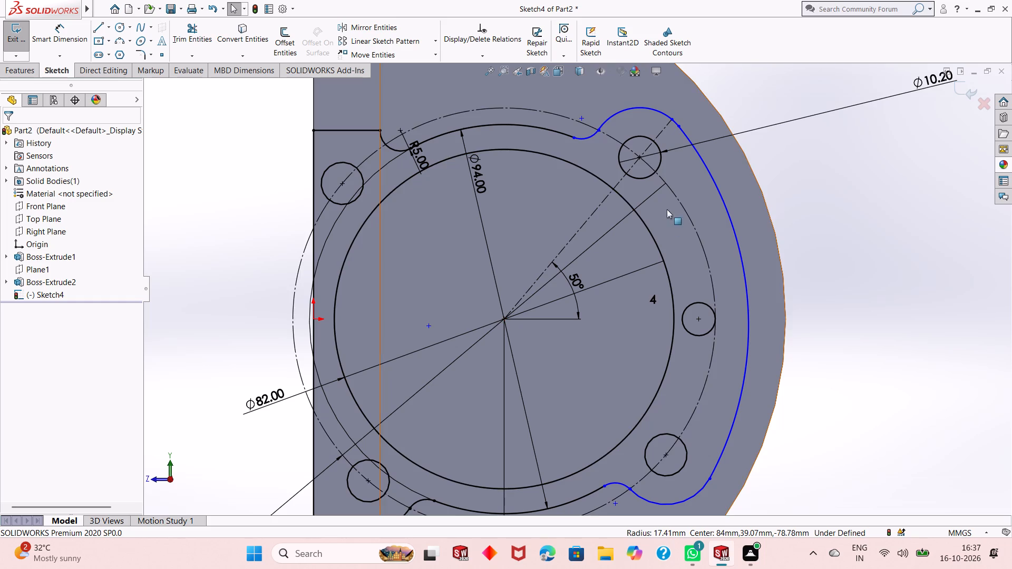
# Apply a tangent relation at the endpoint shared by the upper-right lug arc and the side arc.
pyautogui.click(678, 129)
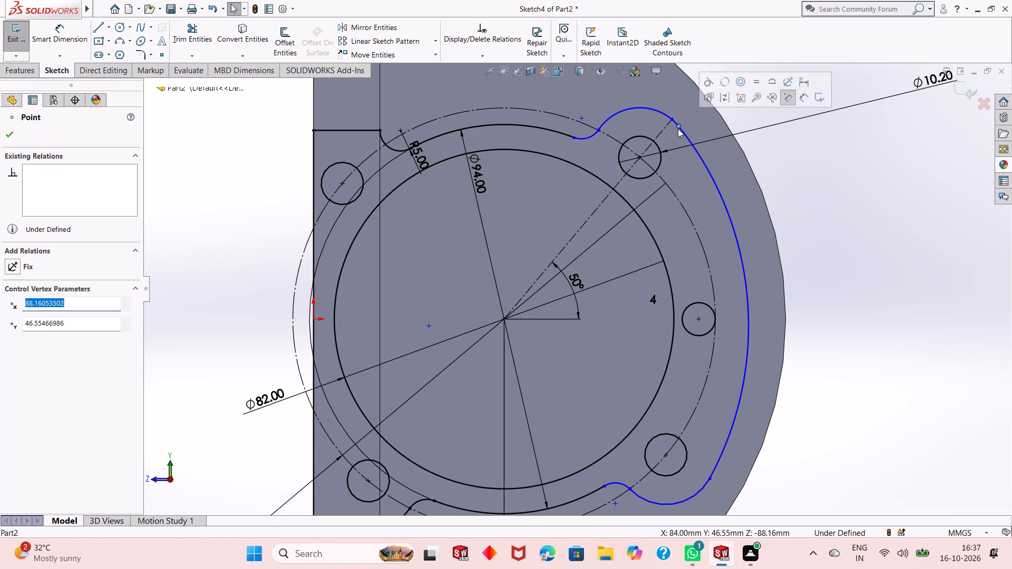
pyautogui.click(710, 85)
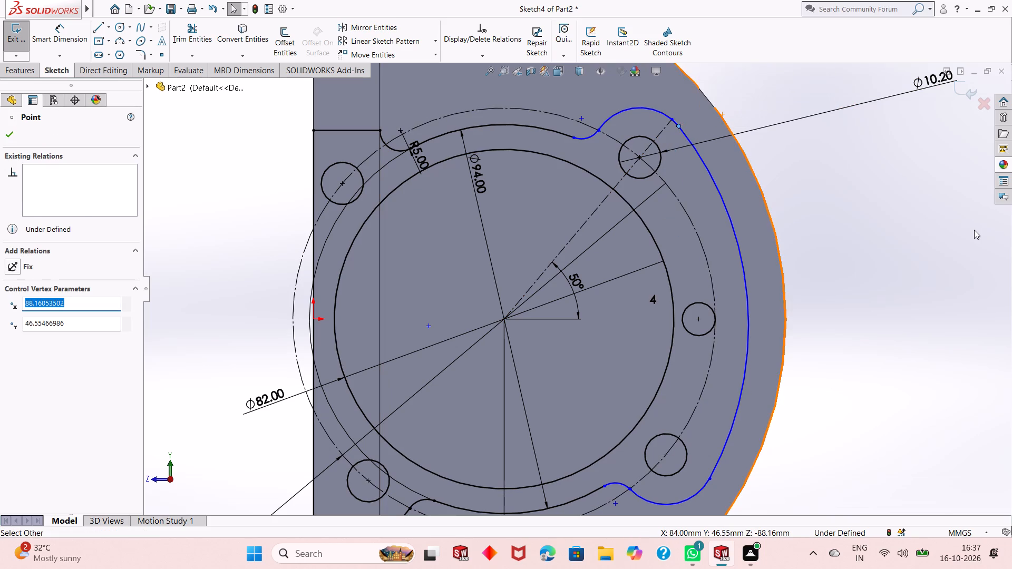
pyautogui.click(976, 230)
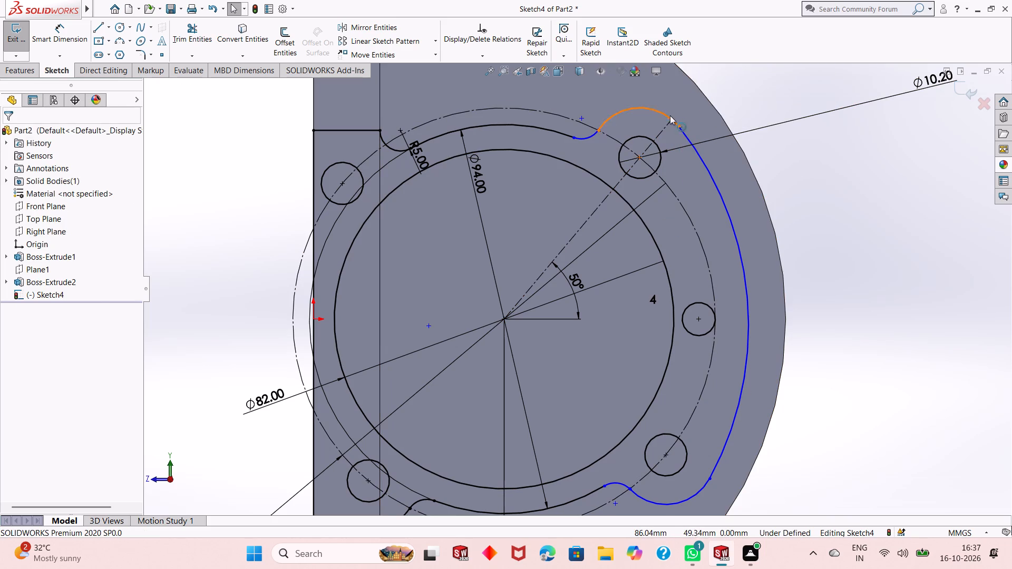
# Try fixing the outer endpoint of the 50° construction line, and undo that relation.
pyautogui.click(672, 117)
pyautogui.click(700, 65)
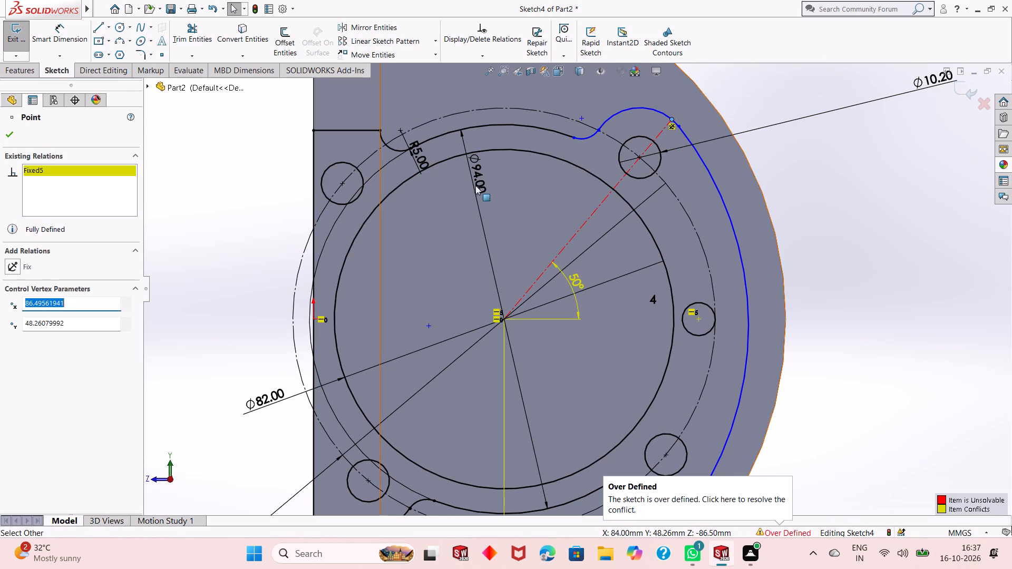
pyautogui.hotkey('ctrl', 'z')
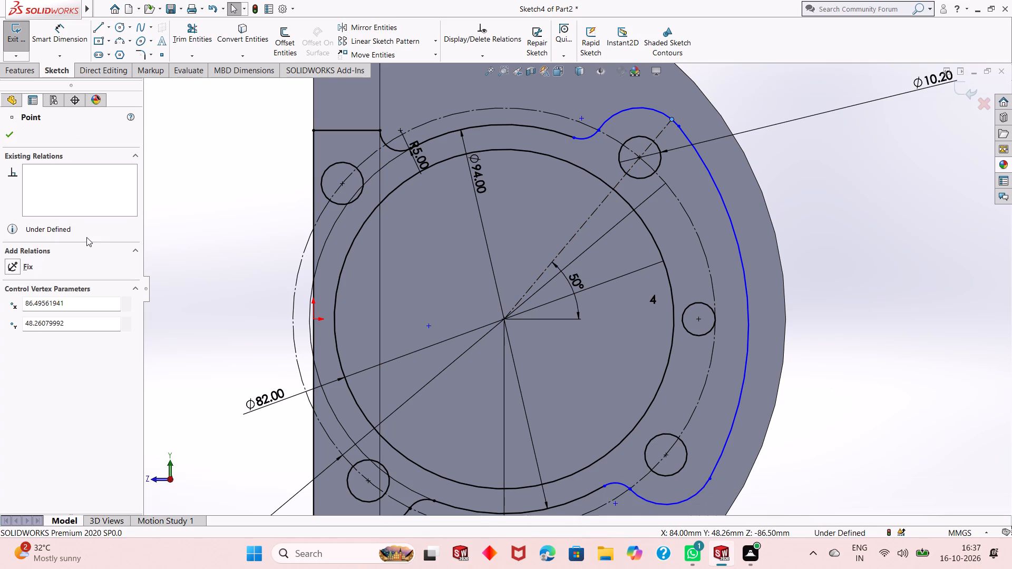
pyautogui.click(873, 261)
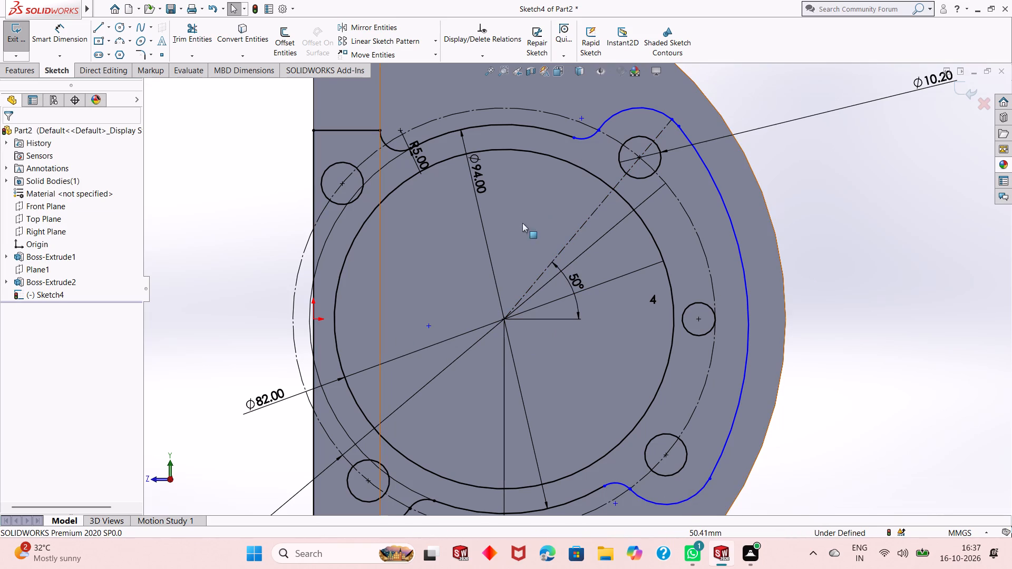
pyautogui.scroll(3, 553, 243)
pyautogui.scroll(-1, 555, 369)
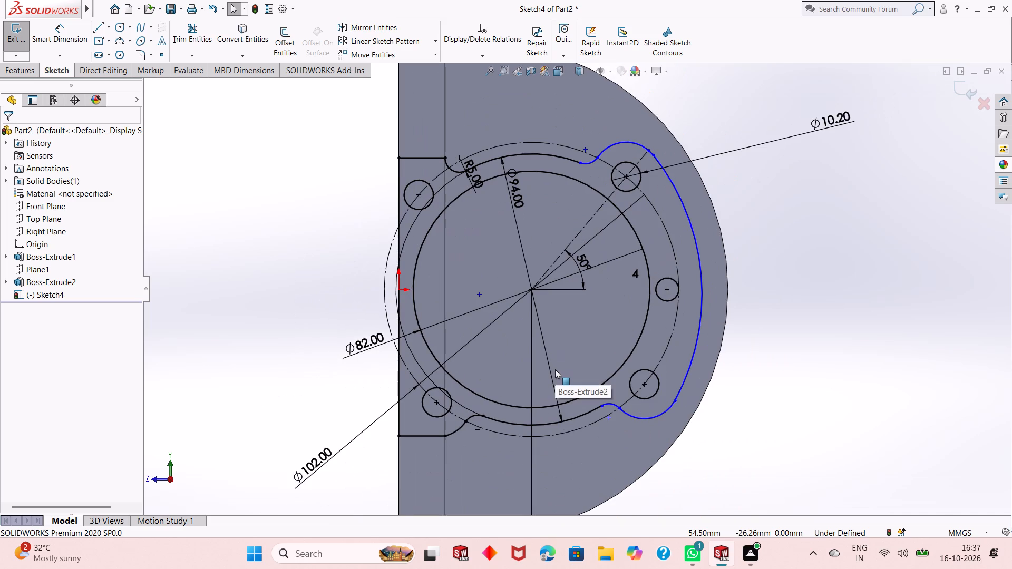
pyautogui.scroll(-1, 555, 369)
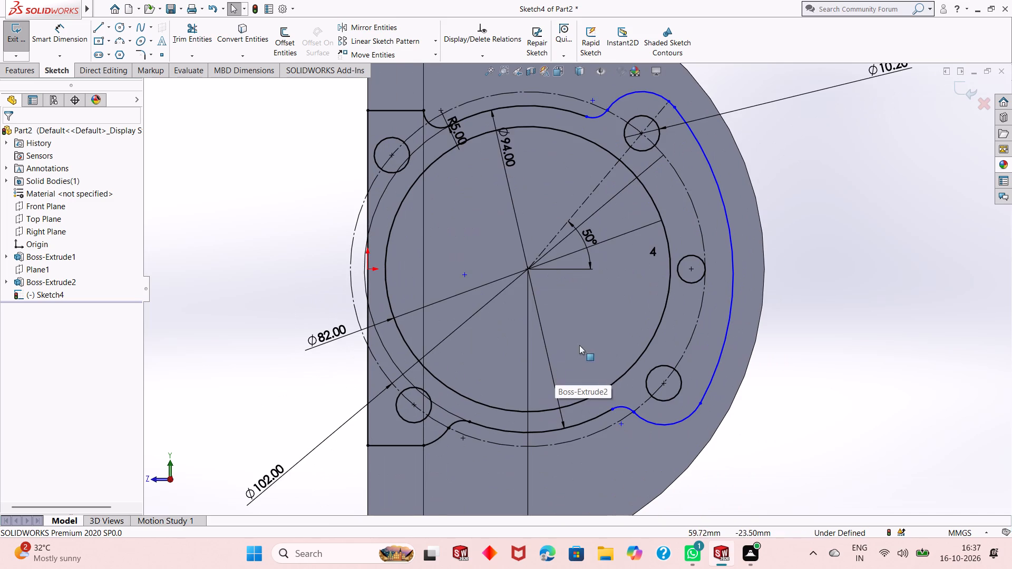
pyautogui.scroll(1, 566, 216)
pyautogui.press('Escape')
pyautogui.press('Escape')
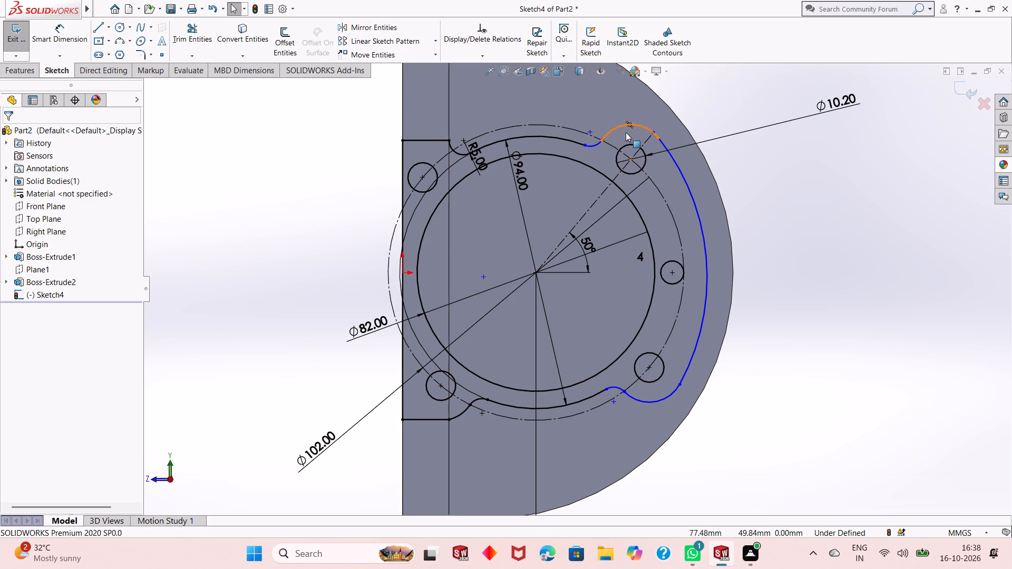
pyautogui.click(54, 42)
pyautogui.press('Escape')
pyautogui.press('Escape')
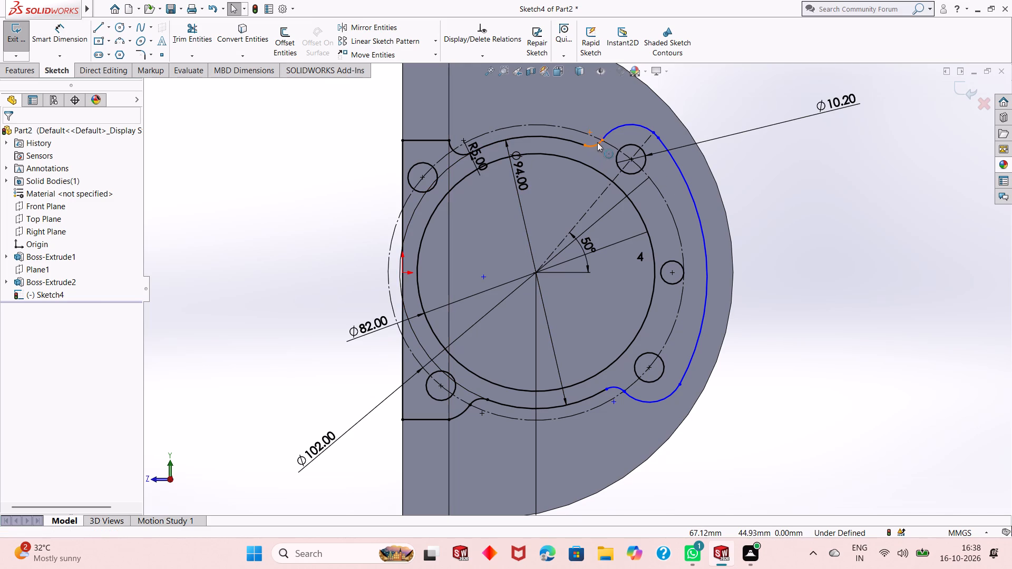
# Fix the point where the upper-right blend meets the lug arc, and delete the 102 mm diameter dimension of the construction circle.
pyautogui.click(602, 142)
pyautogui.click(635, 95)
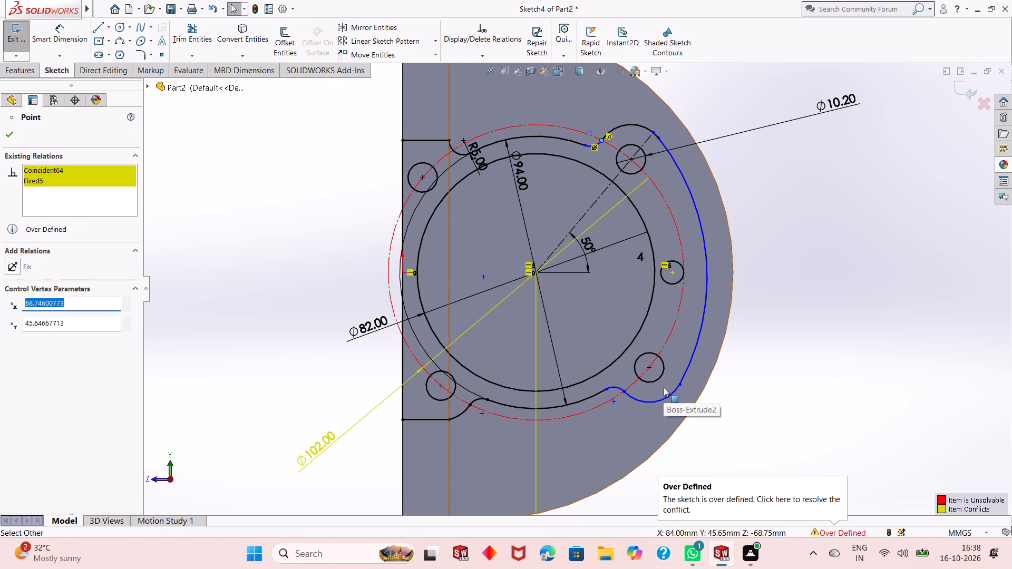
pyautogui.rightClick(314, 455)
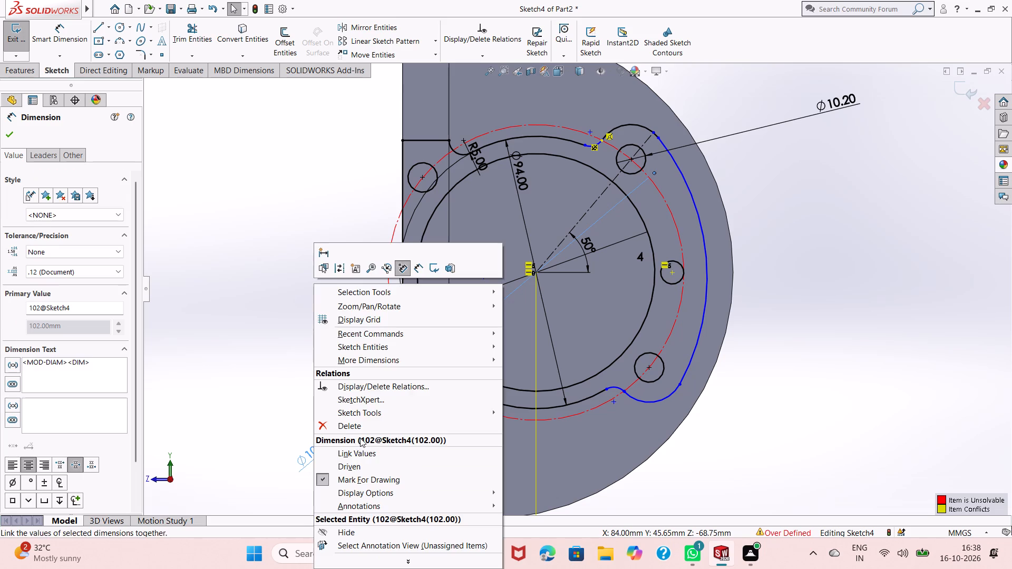
pyautogui.click(369, 431)
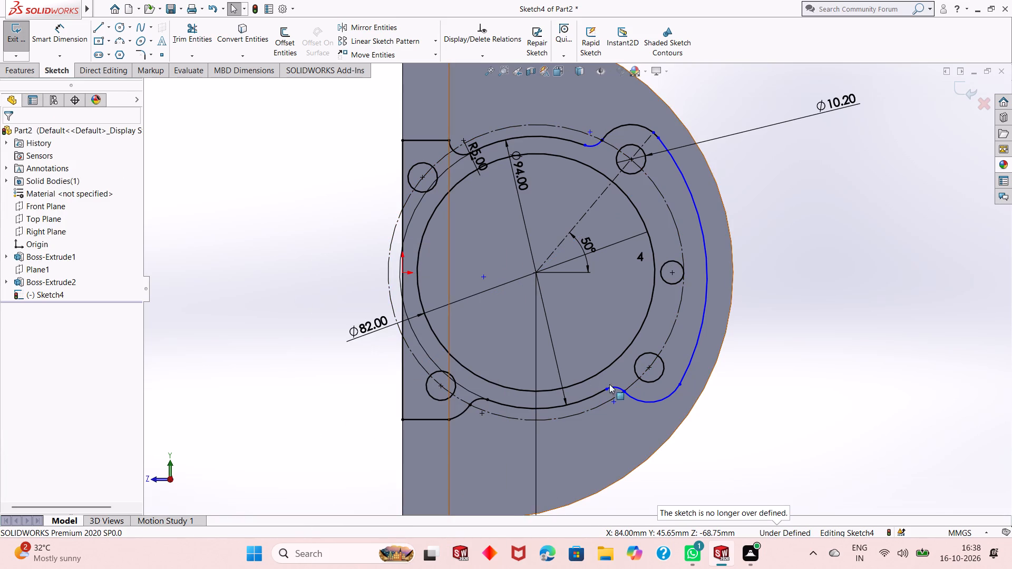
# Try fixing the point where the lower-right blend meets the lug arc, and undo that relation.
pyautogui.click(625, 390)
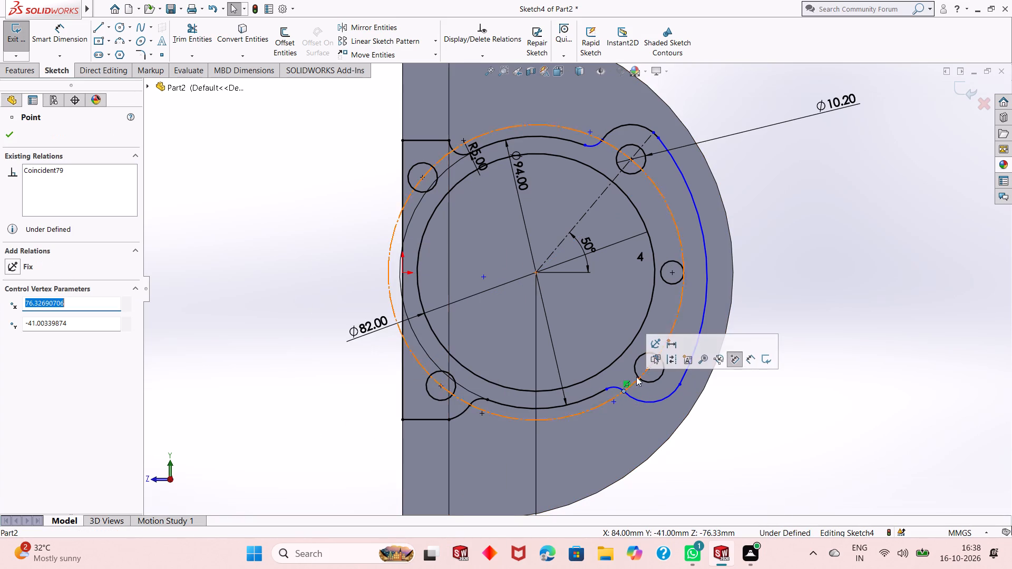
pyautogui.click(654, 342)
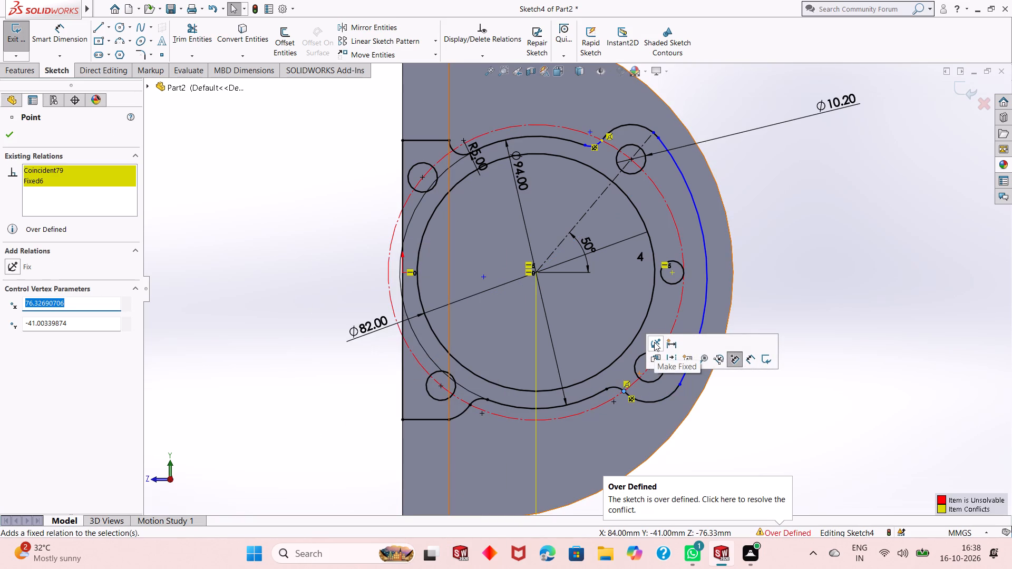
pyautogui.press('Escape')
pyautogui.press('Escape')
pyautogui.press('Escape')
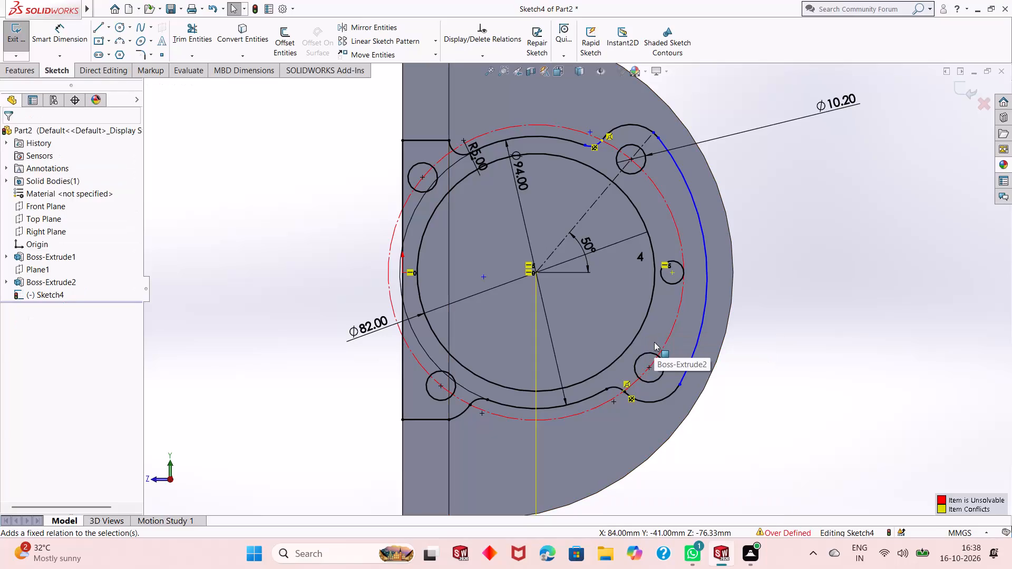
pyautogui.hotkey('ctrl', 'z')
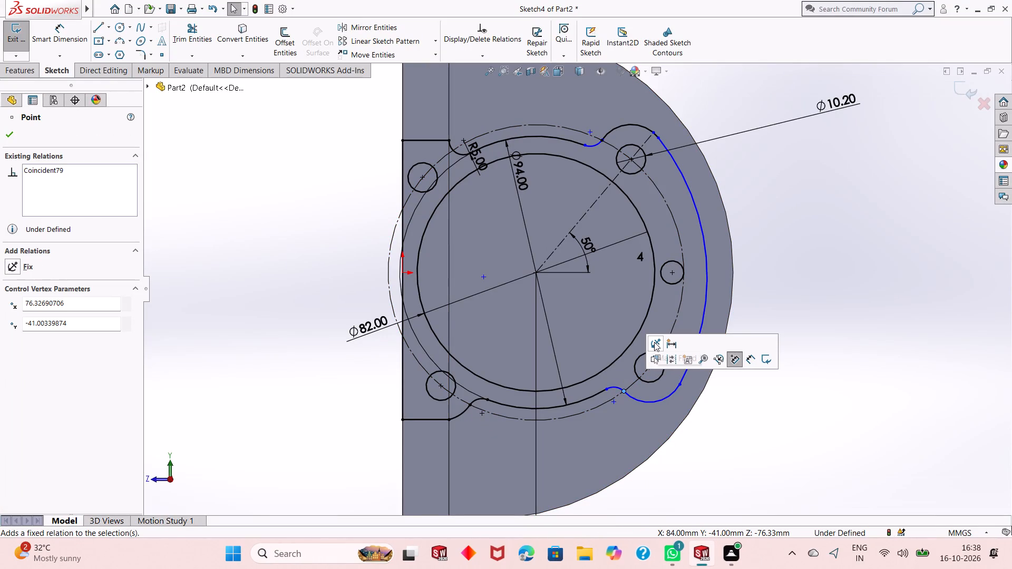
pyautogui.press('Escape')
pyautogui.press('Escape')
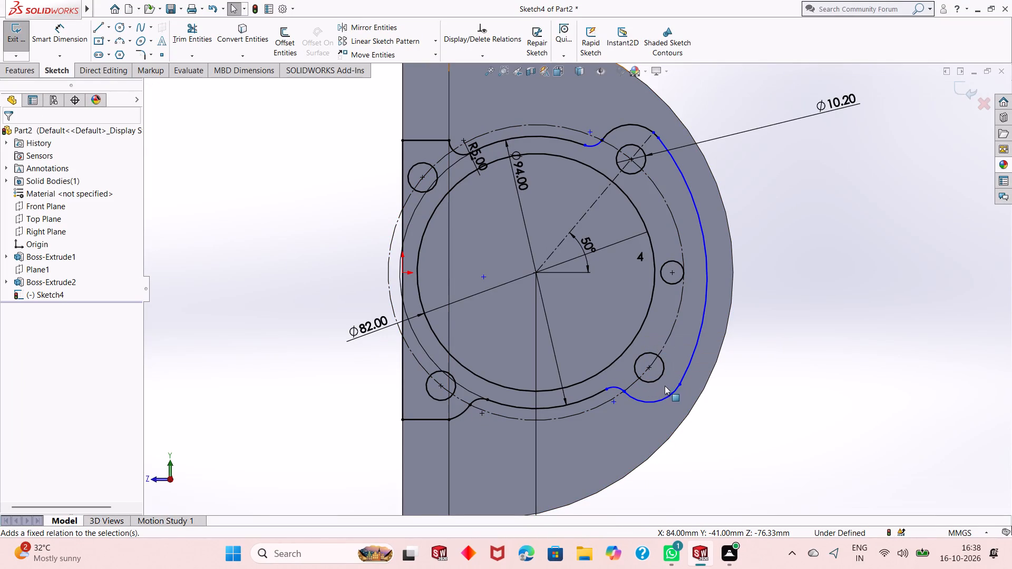
# Fix the point where the lower-right lug arc meets the side arc.
pyautogui.click(681, 383)
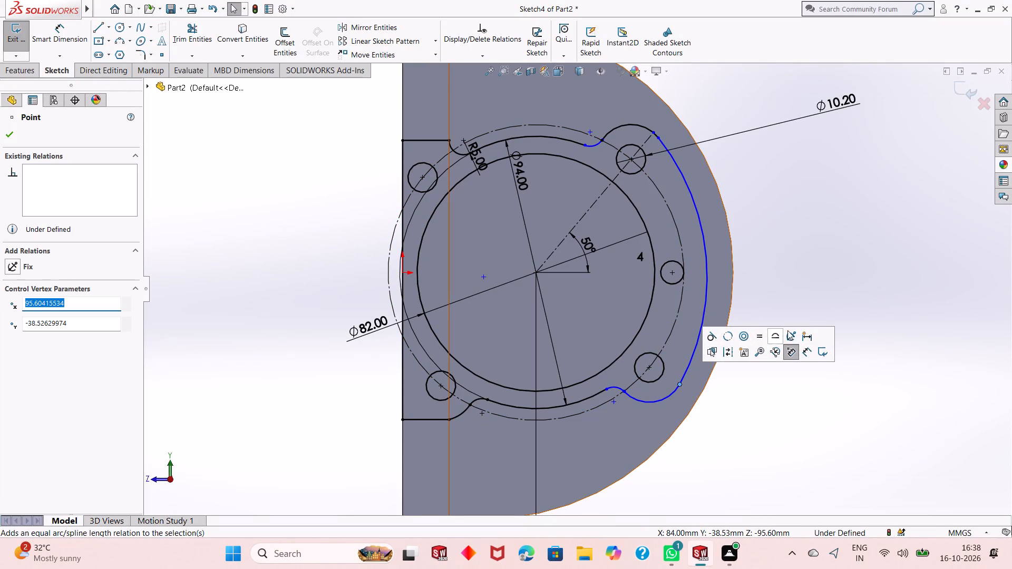
pyautogui.click(793, 331)
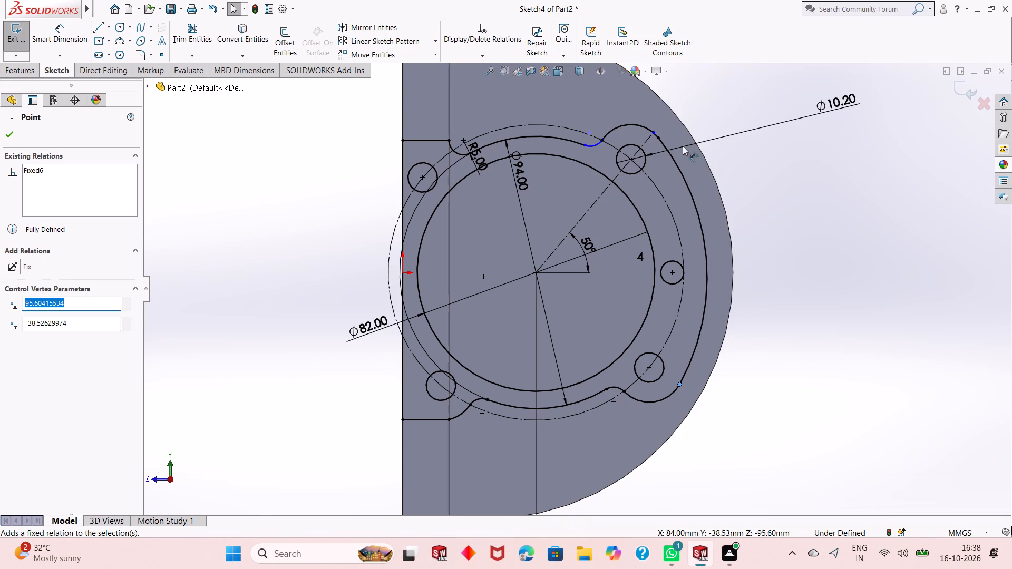
# Fix the outer endpoint of the 50° construction line and delete its conflicting 50° angle dimension.
pyautogui.click(652, 133)
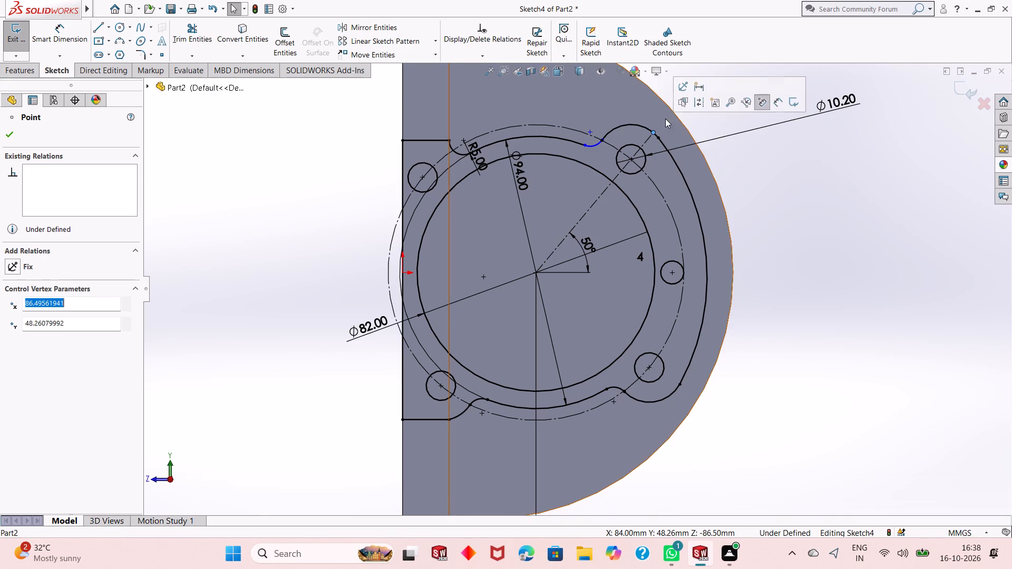
pyautogui.click(679, 84)
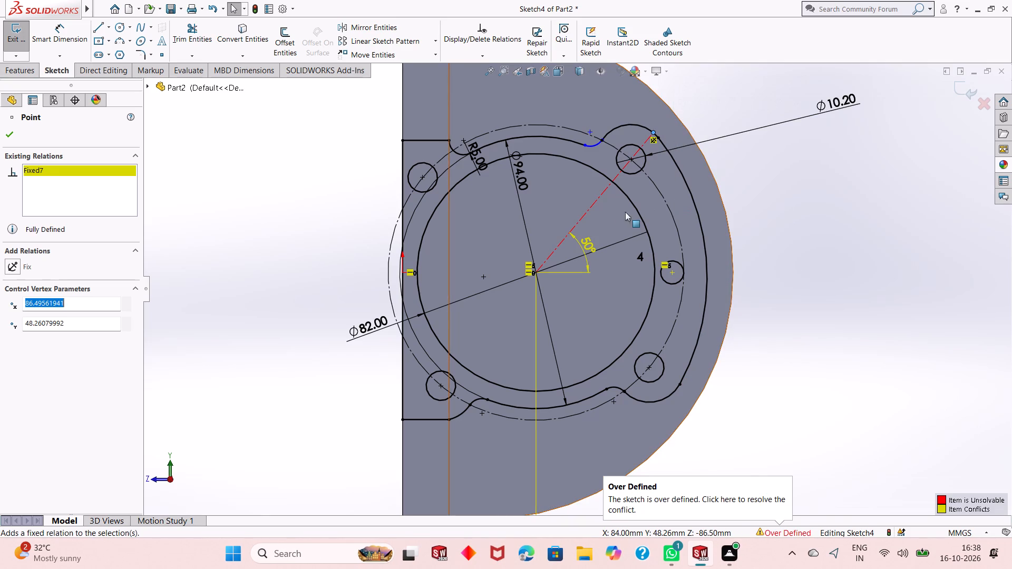
pyautogui.rightClick(581, 240)
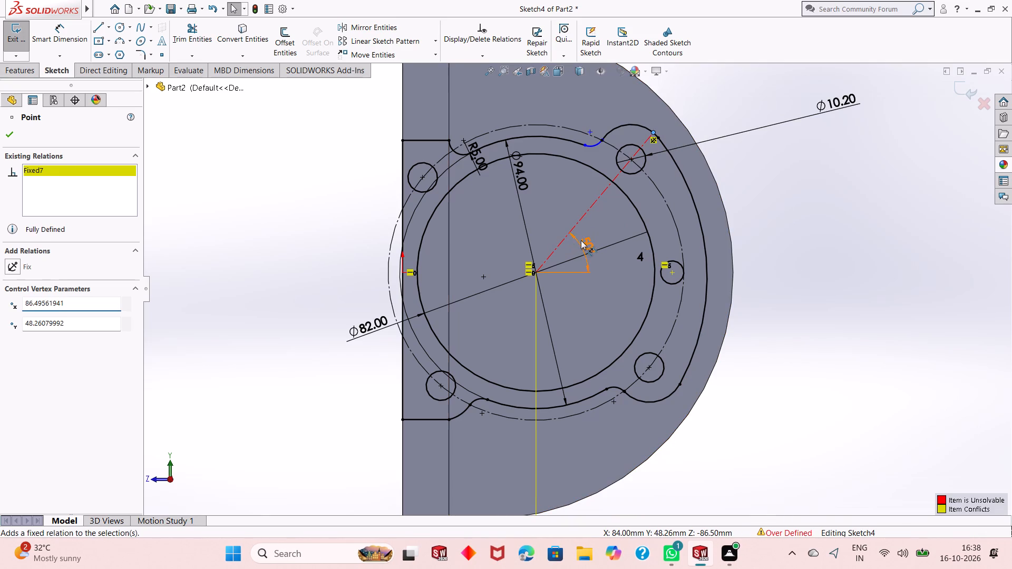
pyautogui.click(619, 381)
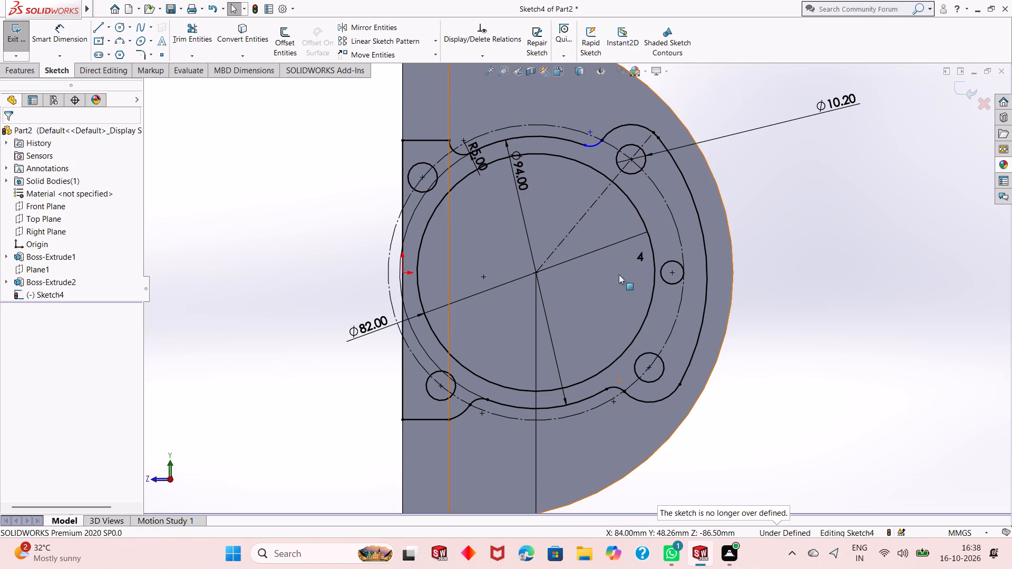
# Trim to closest the short overlapping piece where the upper-right blend meets the lug arc near the construction circle.
pyautogui.scroll(-4, 601, 145)
pyautogui.click(597, 173)
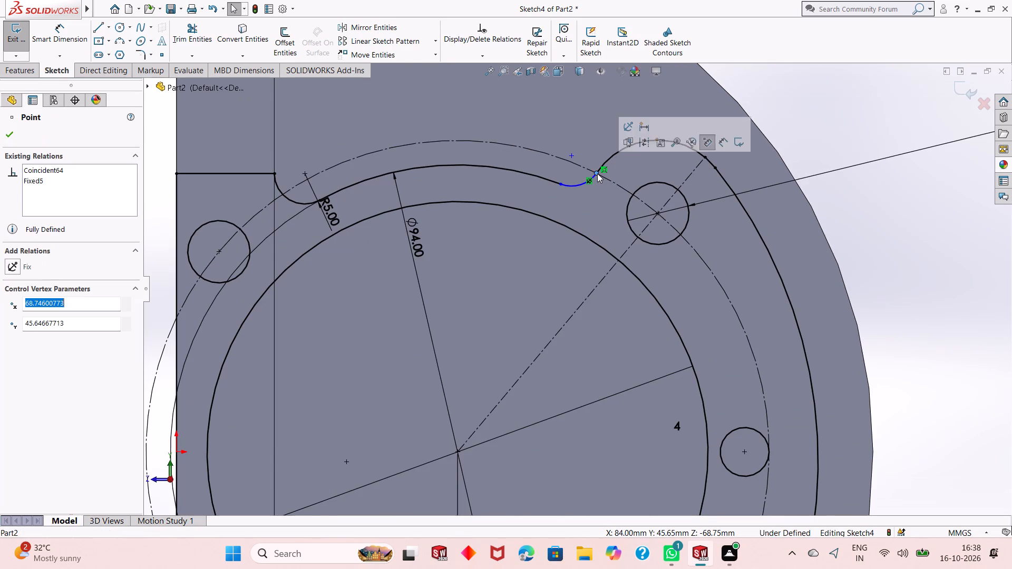
pyautogui.click(631, 130)
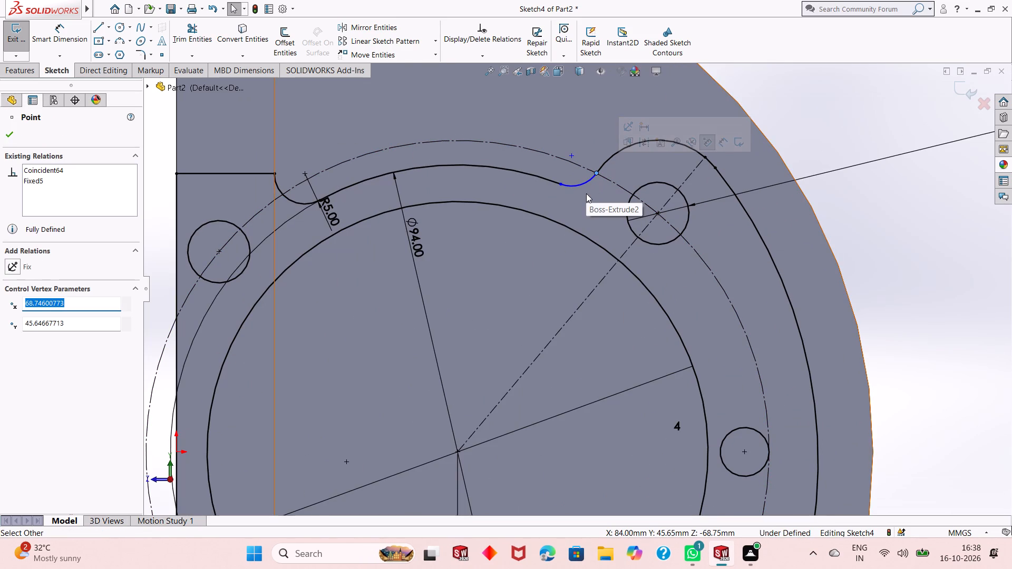
pyautogui.press('Escape')
pyautogui.press('Escape')
pyautogui.scroll(-6, 590, 167)
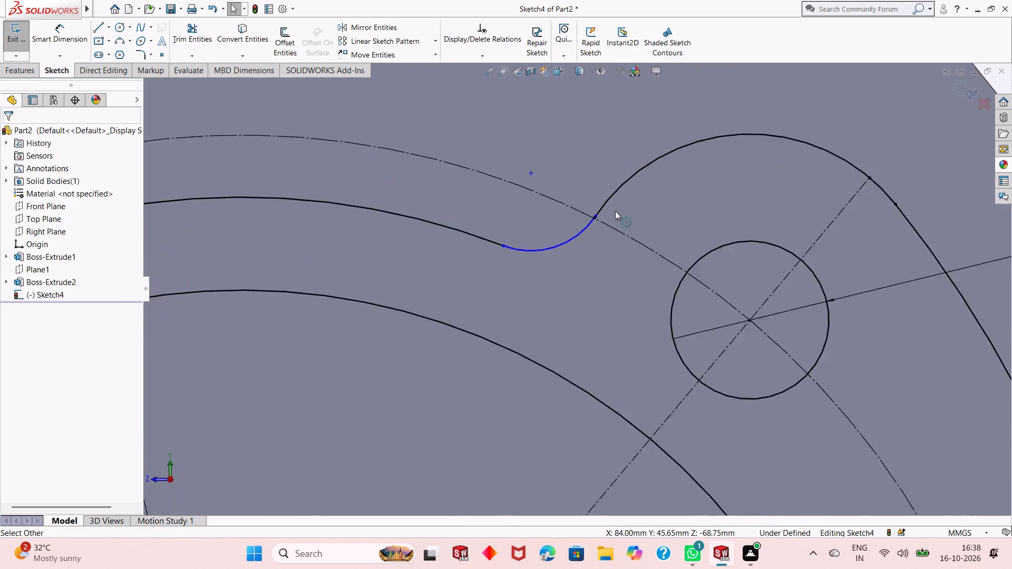
pyautogui.scroll(-13, 615, 211)
pyautogui.scroll(-4, 543, 233)
pyautogui.scroll(-3, 568, 289)
pyautogui.scroll(-3, 586, 249)
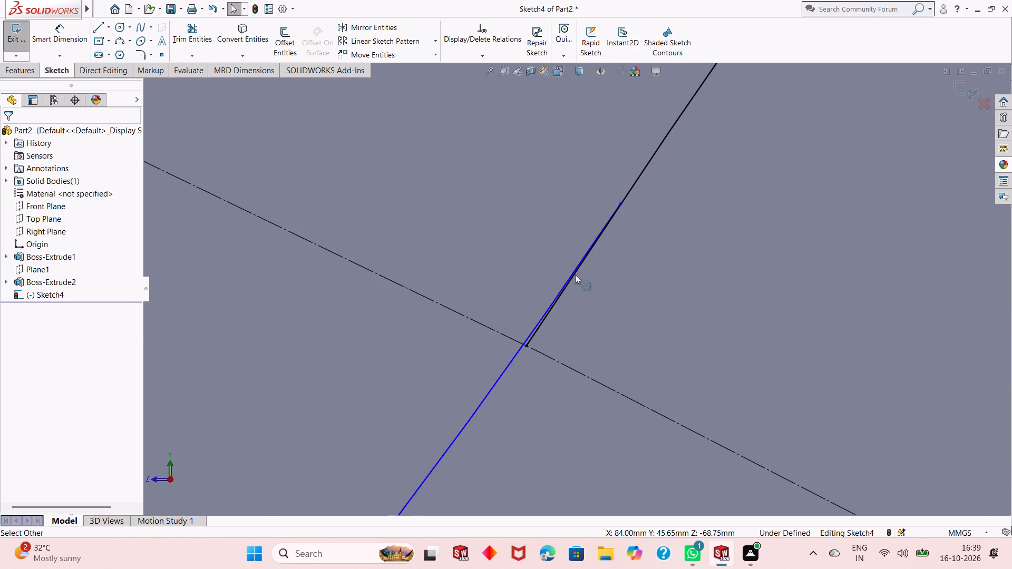
pyautogui.click(190, 32)
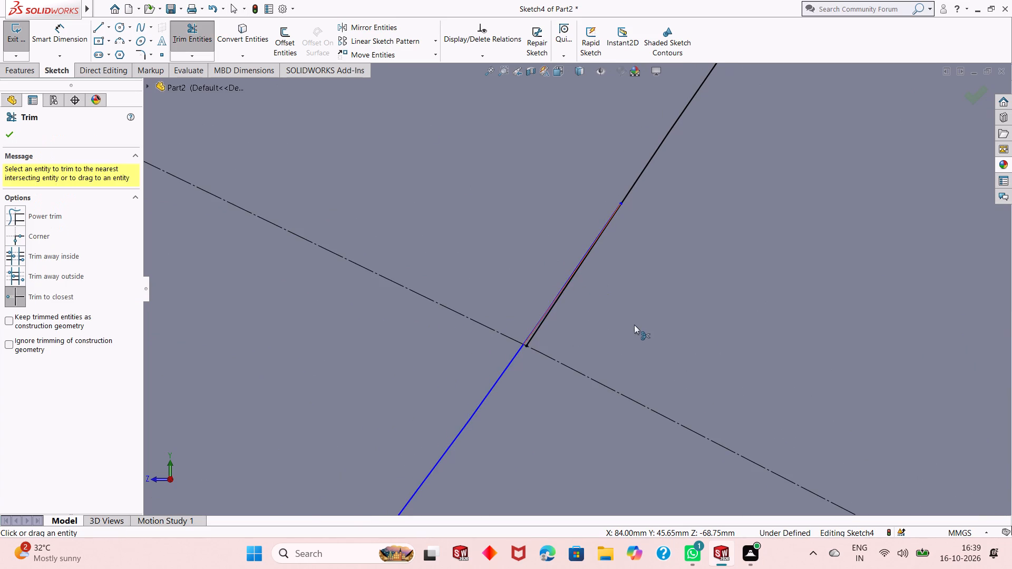
pyautogui.click(535, 337)
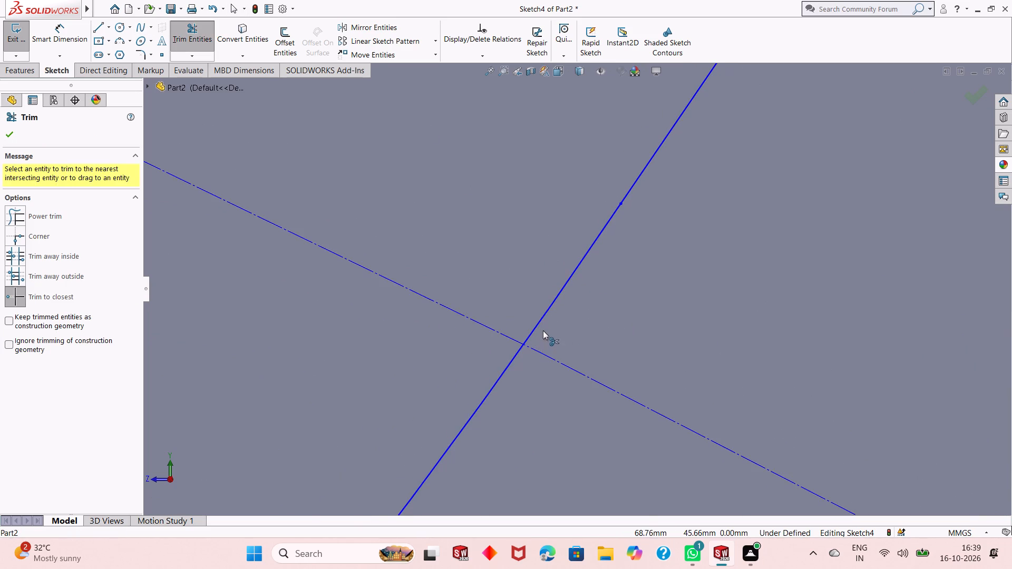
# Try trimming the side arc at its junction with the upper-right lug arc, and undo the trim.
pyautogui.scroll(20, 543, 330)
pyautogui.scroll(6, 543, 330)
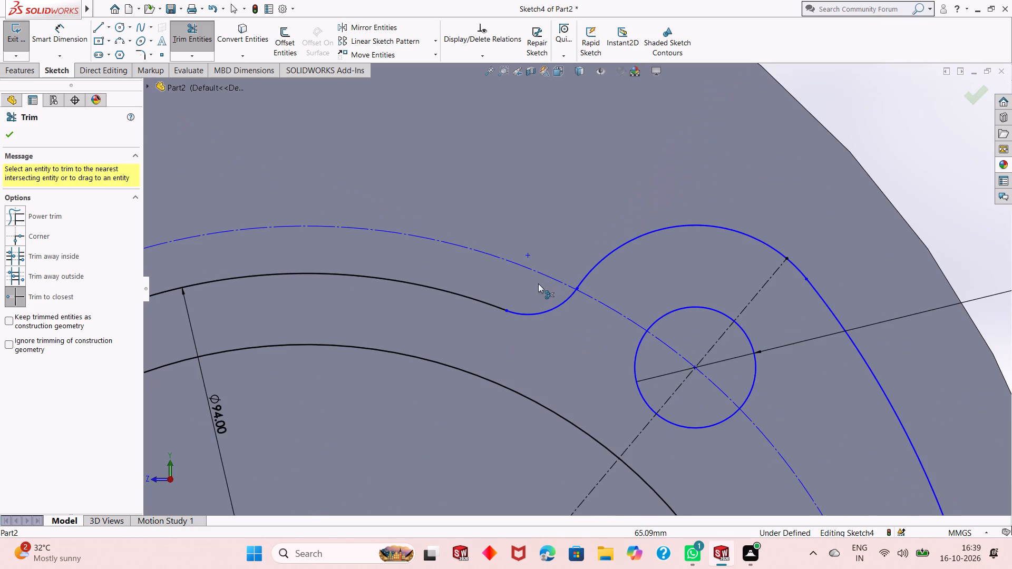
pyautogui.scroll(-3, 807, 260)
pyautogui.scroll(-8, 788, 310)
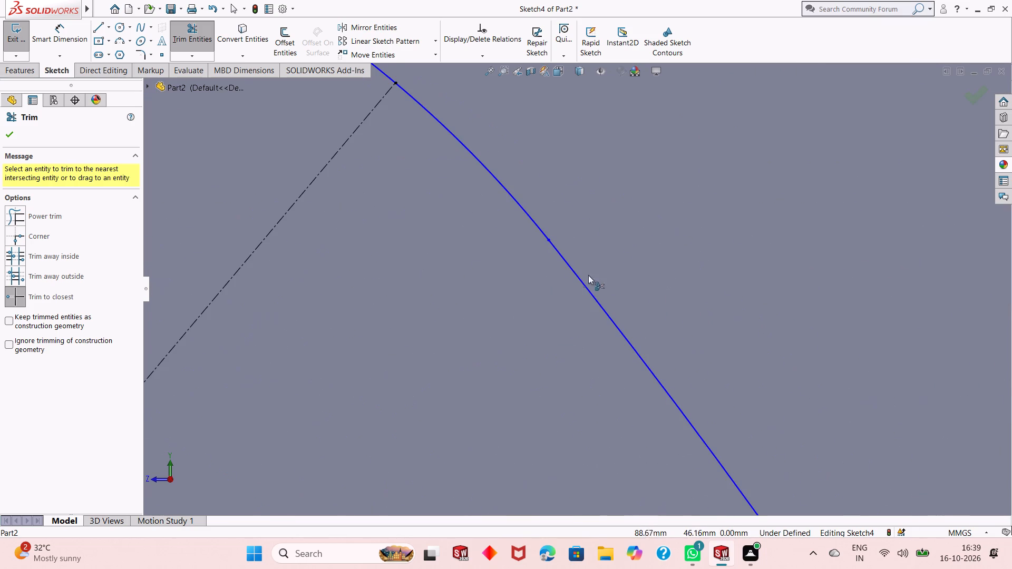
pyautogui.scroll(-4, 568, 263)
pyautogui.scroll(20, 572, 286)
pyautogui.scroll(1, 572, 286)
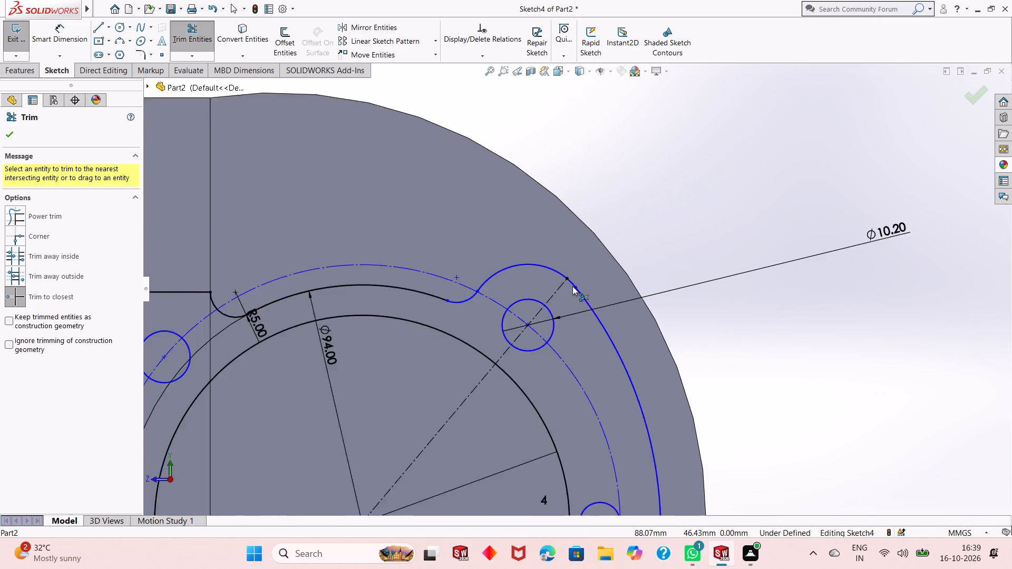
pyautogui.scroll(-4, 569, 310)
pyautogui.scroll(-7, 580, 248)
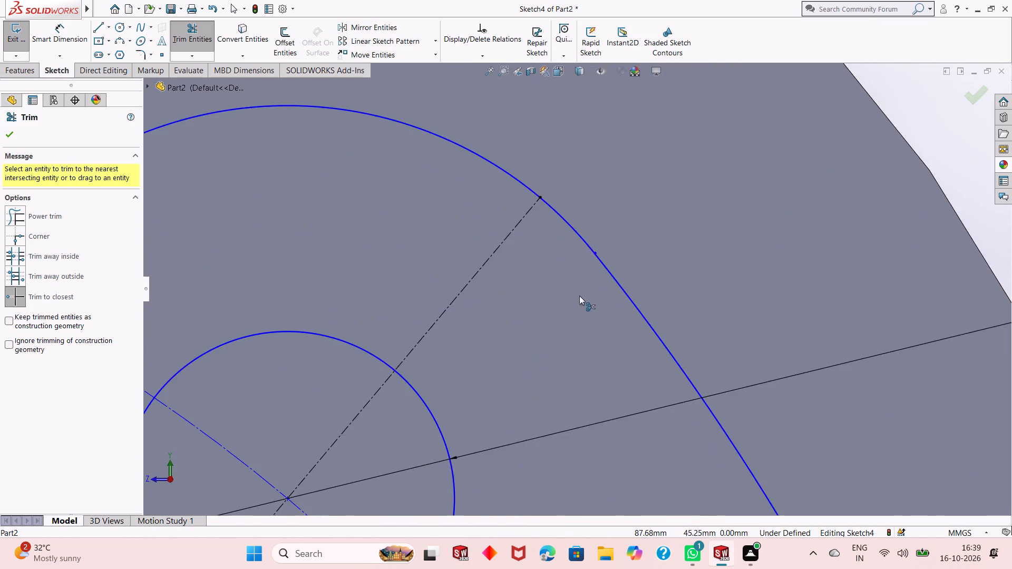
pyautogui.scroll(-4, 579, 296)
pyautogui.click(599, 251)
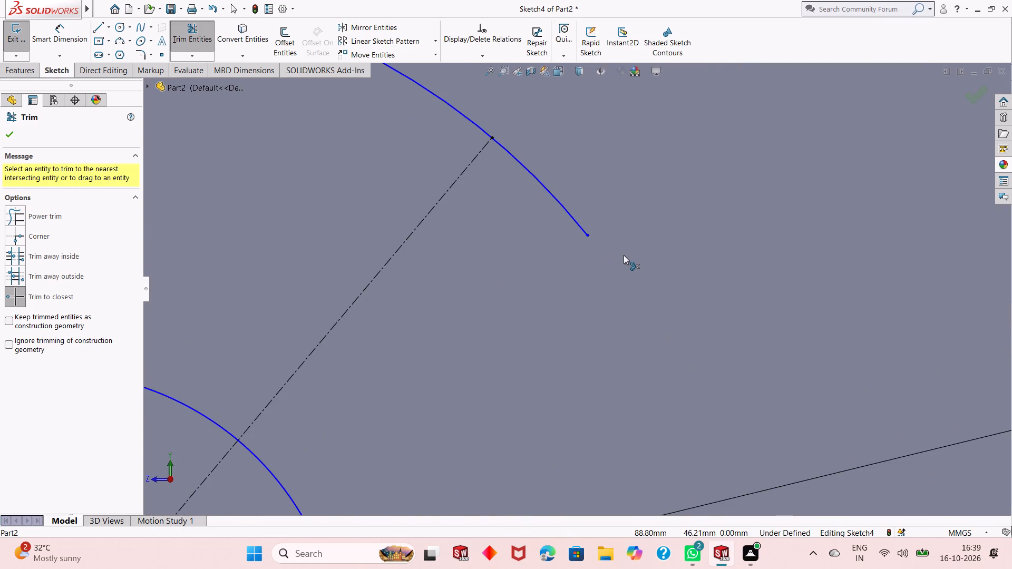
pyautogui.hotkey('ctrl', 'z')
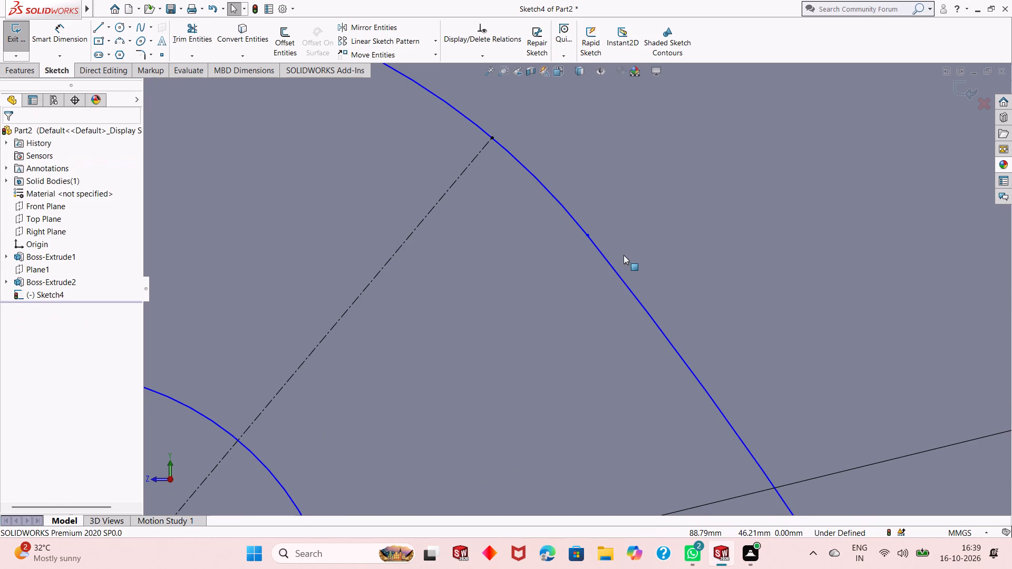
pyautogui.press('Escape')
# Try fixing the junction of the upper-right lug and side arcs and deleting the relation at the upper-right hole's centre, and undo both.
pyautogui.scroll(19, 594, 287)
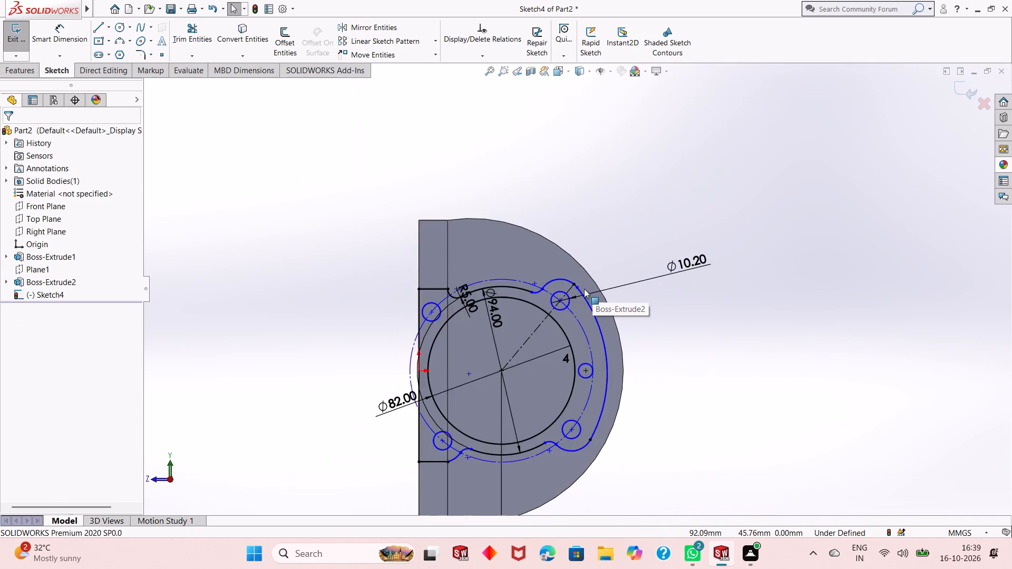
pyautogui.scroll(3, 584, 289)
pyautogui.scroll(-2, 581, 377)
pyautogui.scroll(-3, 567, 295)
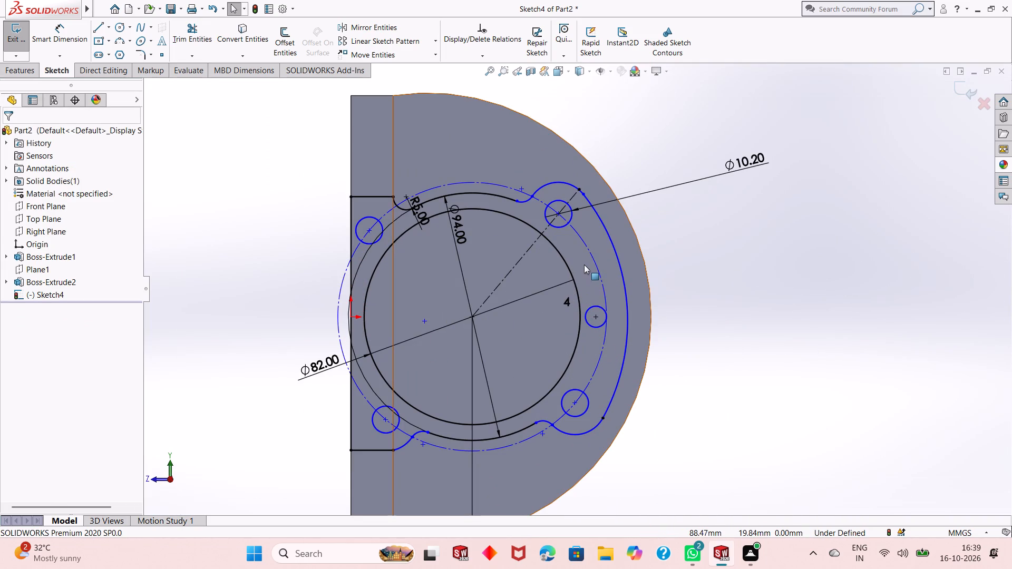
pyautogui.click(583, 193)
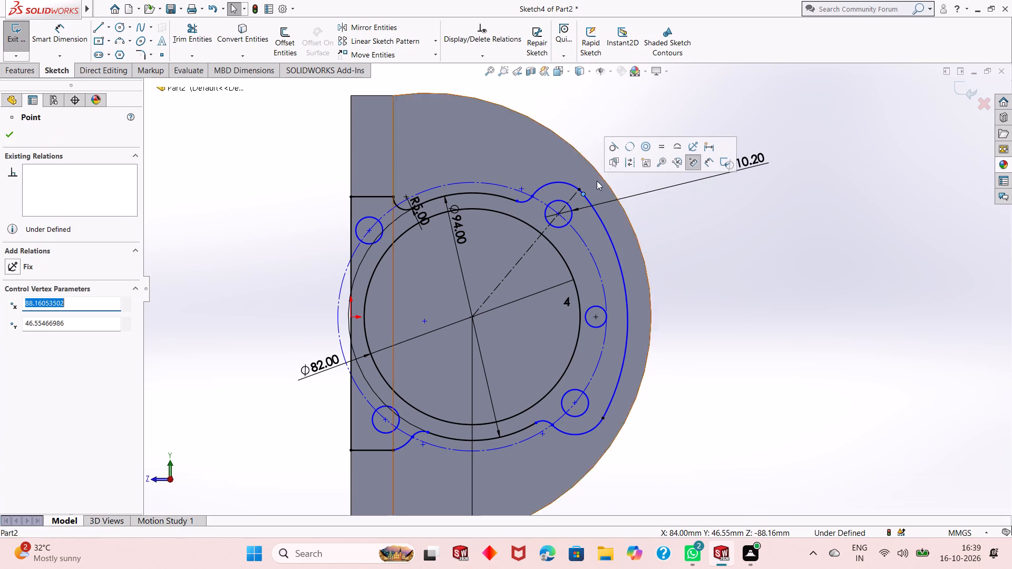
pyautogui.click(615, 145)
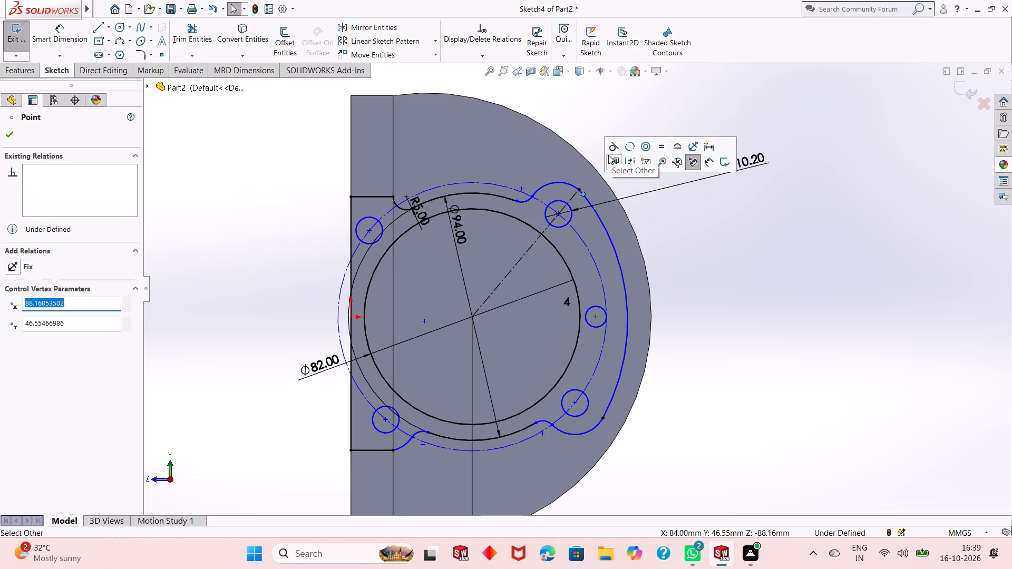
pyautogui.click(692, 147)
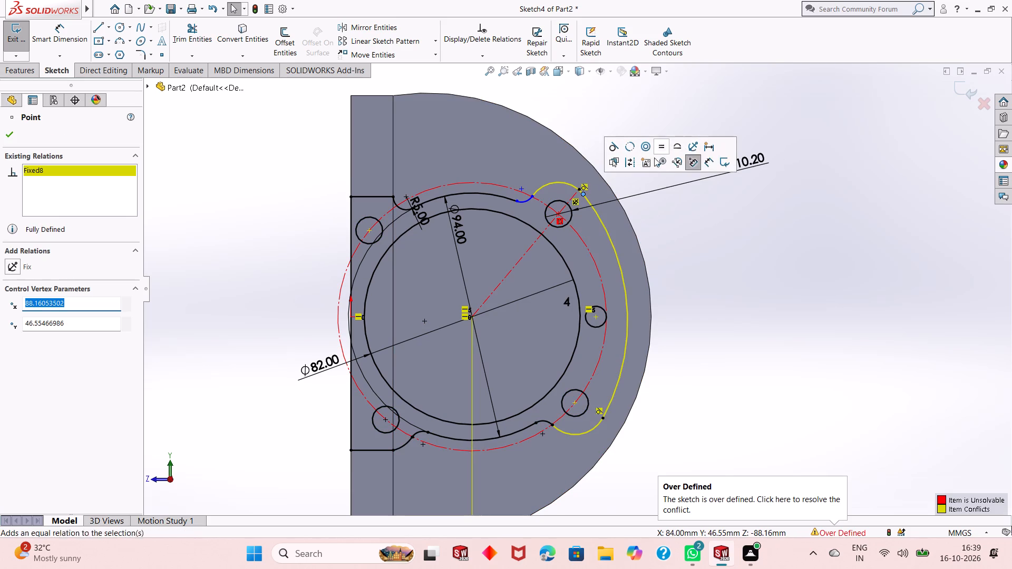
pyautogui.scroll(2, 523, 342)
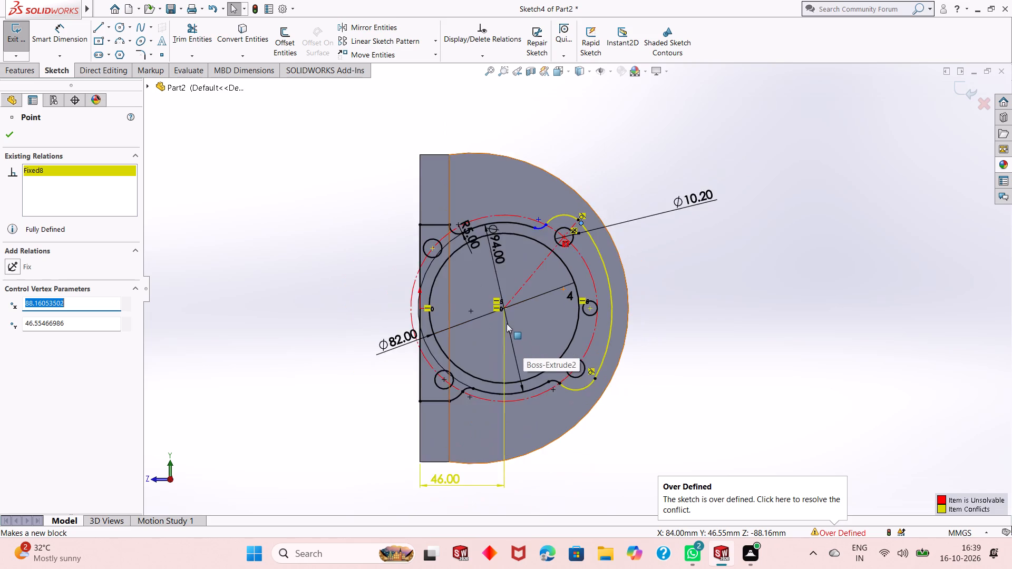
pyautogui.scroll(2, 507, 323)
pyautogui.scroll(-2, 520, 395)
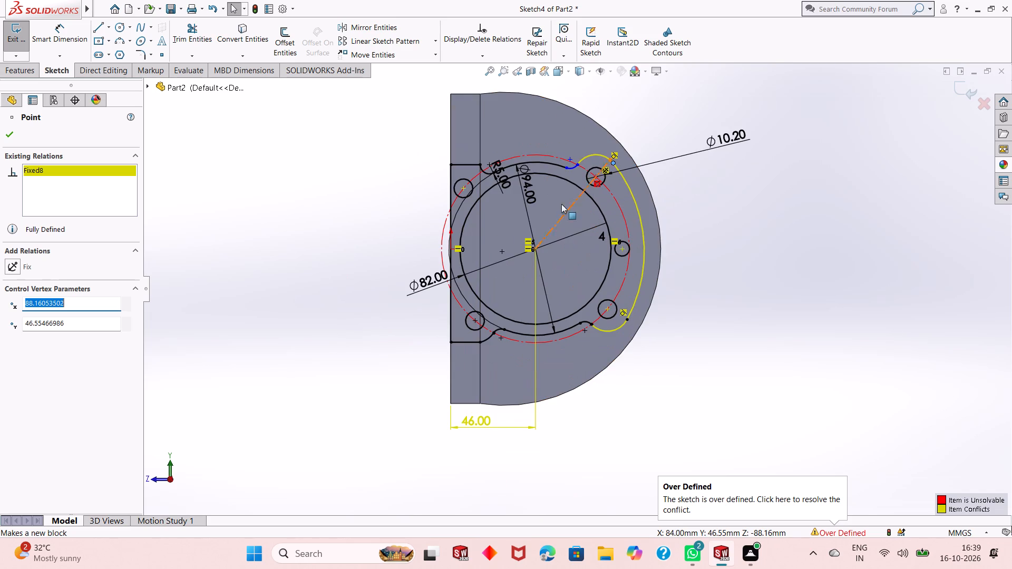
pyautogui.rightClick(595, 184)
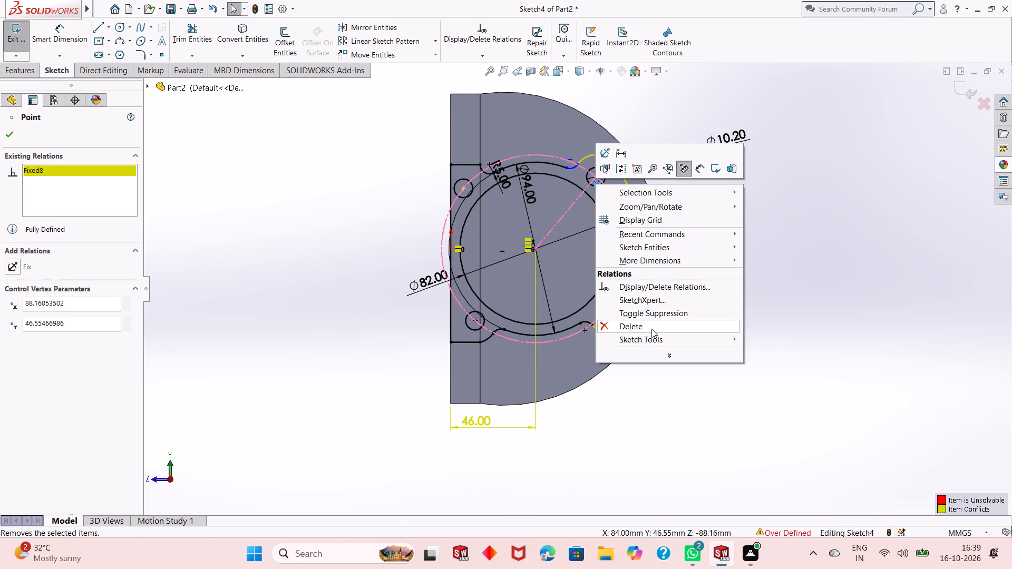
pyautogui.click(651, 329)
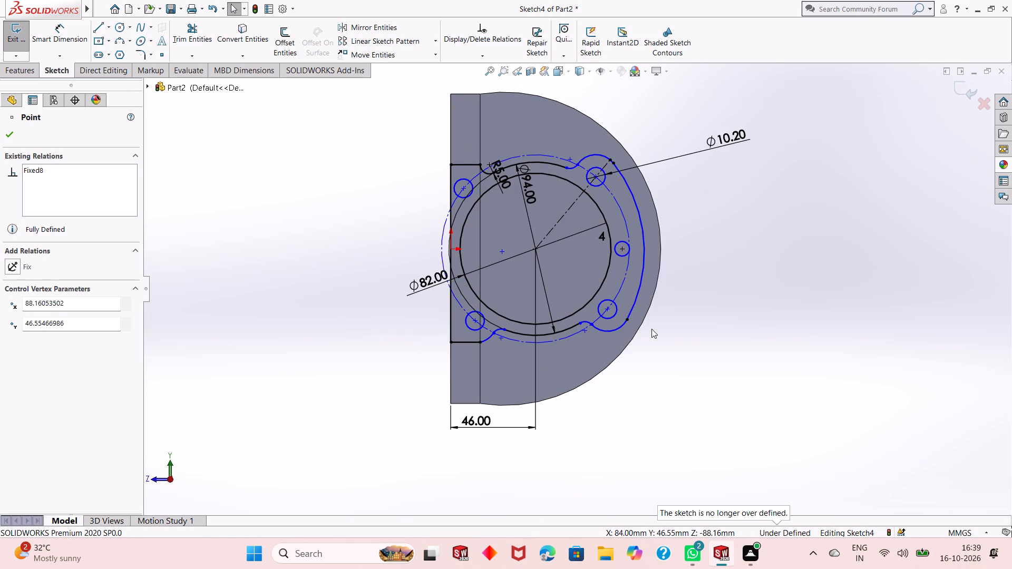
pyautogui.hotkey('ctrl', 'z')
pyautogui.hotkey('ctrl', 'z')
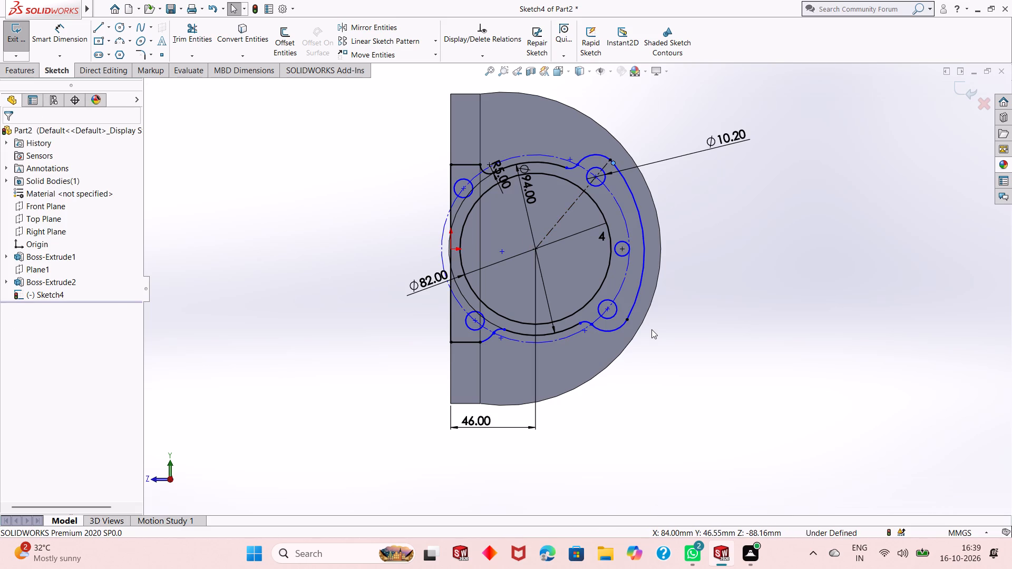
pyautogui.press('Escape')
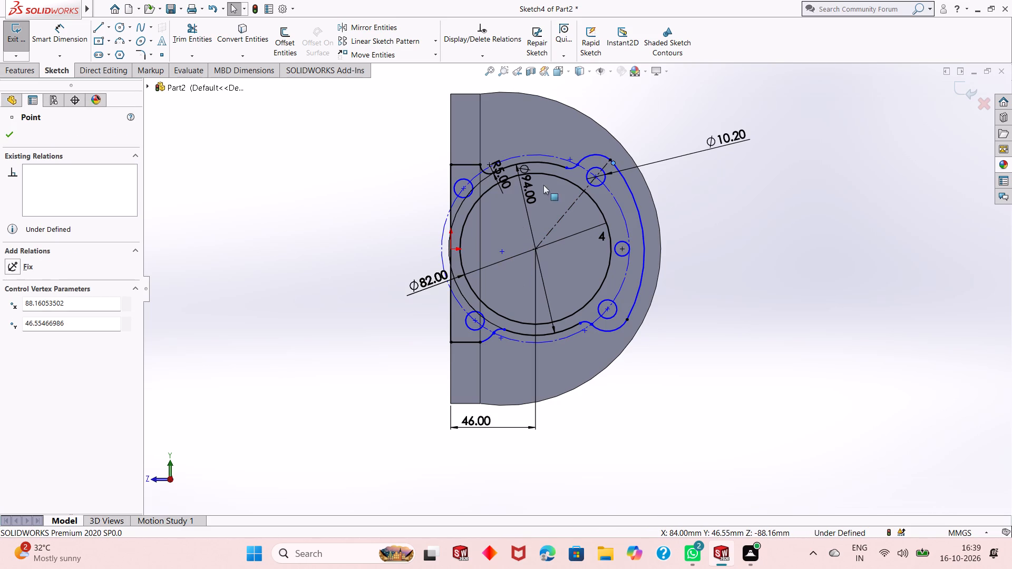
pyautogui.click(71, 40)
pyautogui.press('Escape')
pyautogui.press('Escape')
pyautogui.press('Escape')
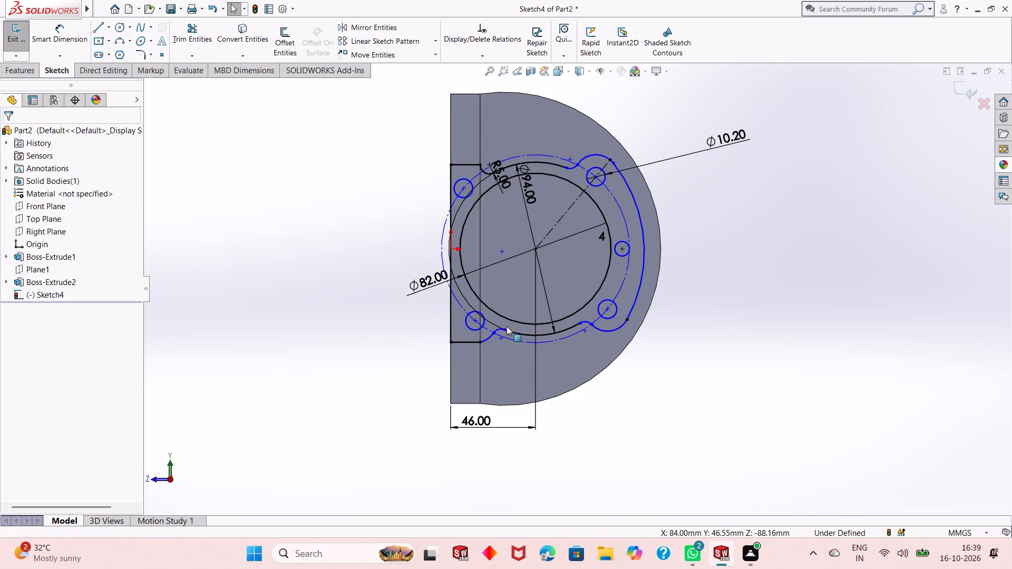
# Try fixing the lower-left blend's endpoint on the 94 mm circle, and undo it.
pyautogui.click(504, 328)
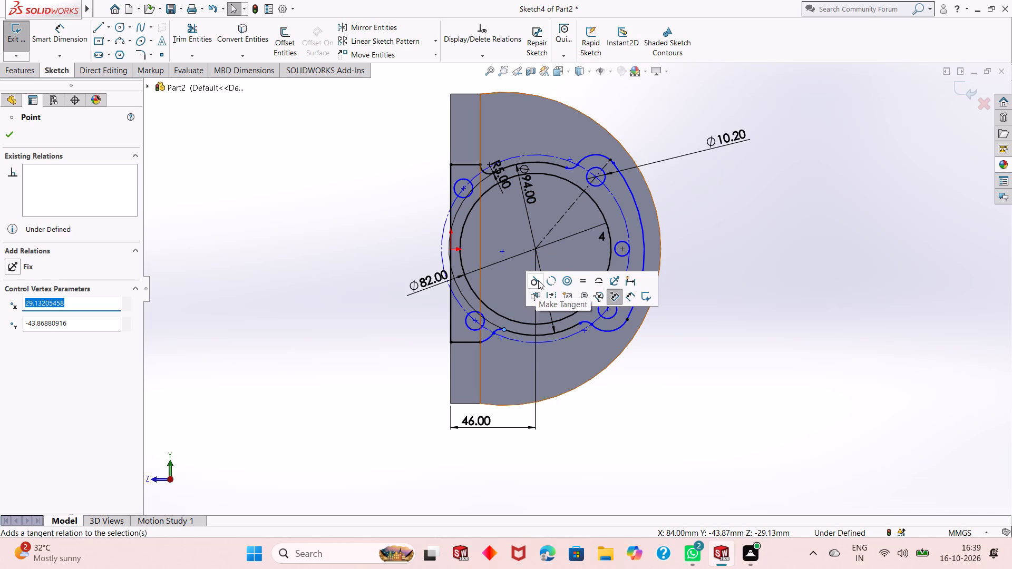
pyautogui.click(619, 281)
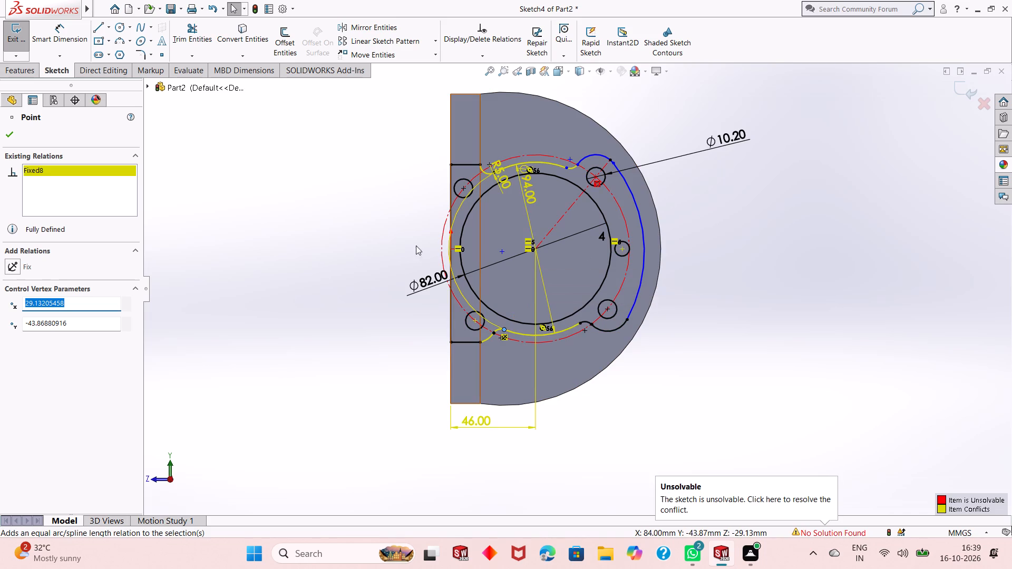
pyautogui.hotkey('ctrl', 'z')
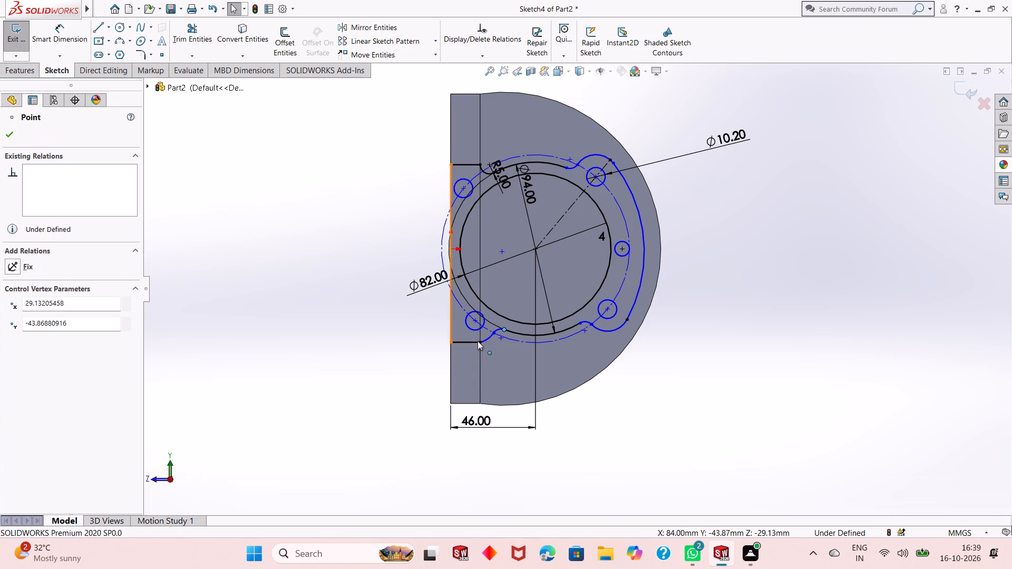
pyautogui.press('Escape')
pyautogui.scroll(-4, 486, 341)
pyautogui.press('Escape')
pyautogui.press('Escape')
# Fix the point where the lower-left blend meets the lug arc on the construction circle.
pyautogui.scroll(-3, 536, 306)
pyautogui.scroll(2, 537, 313)
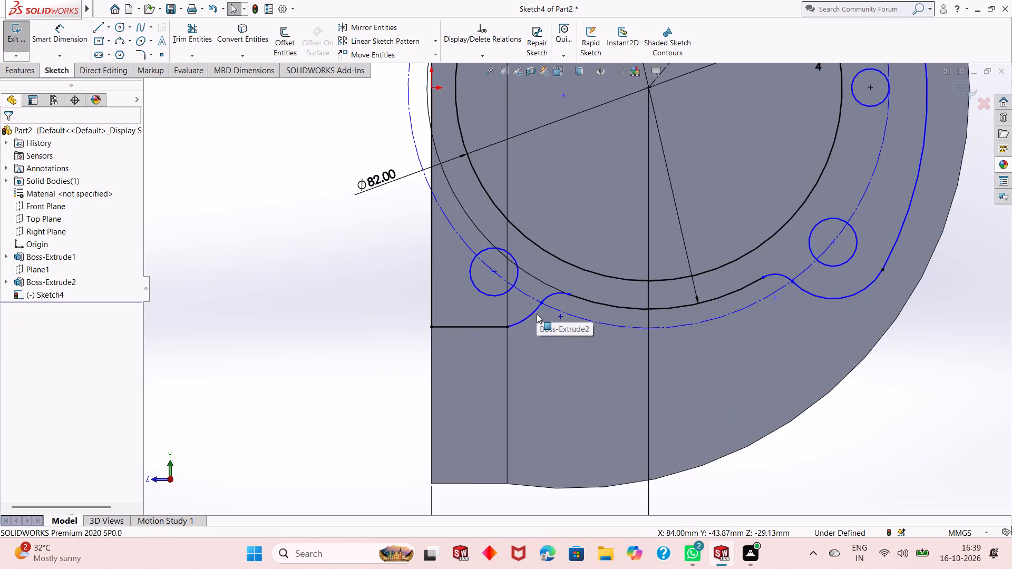
pyautogui.scroll(6, 537, 314)
pyautogui.scroll(-3, 563, 282)
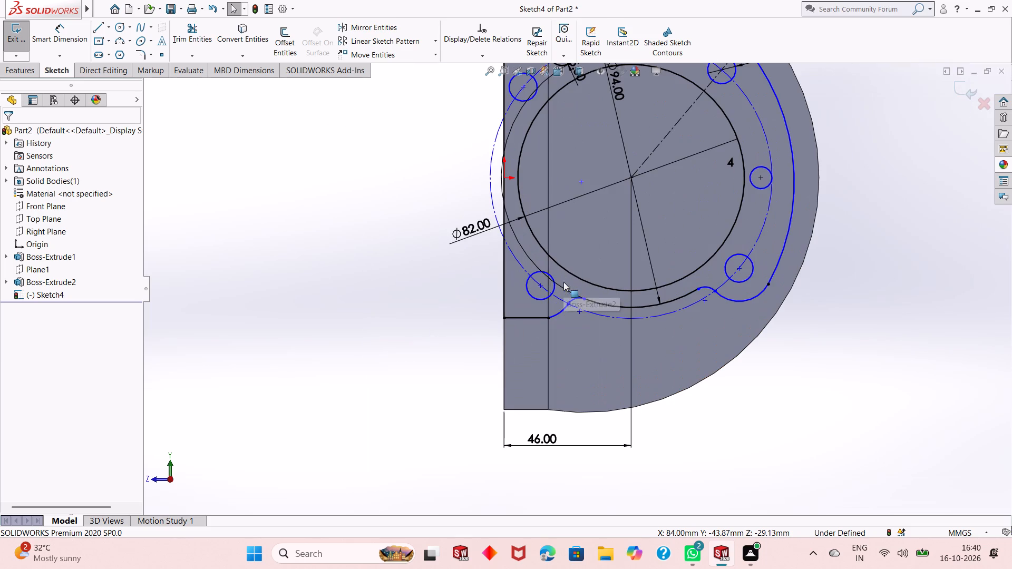
pyautogui.scroll(-3, 561, 307)
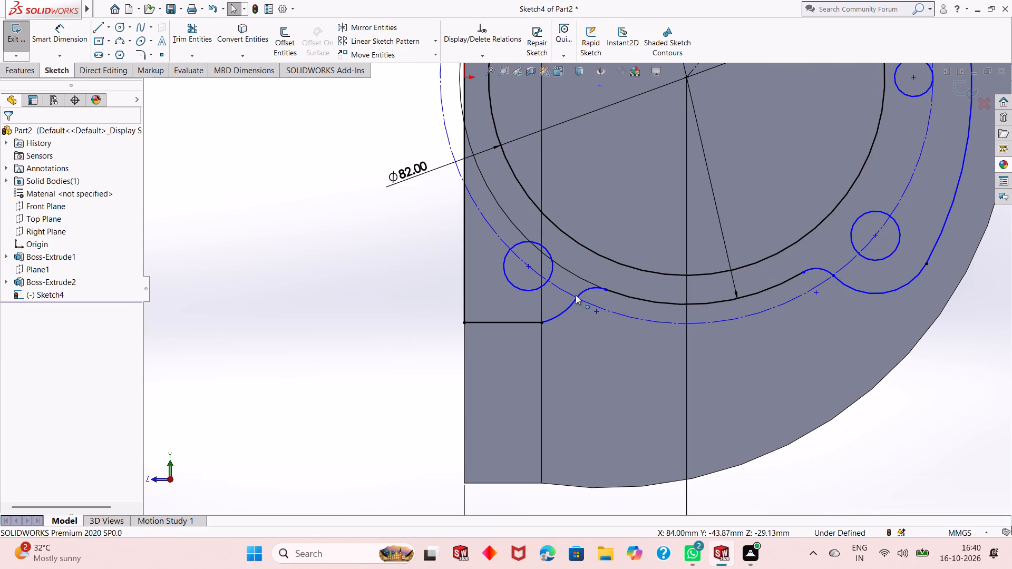
pyautogui.click(577, 300)
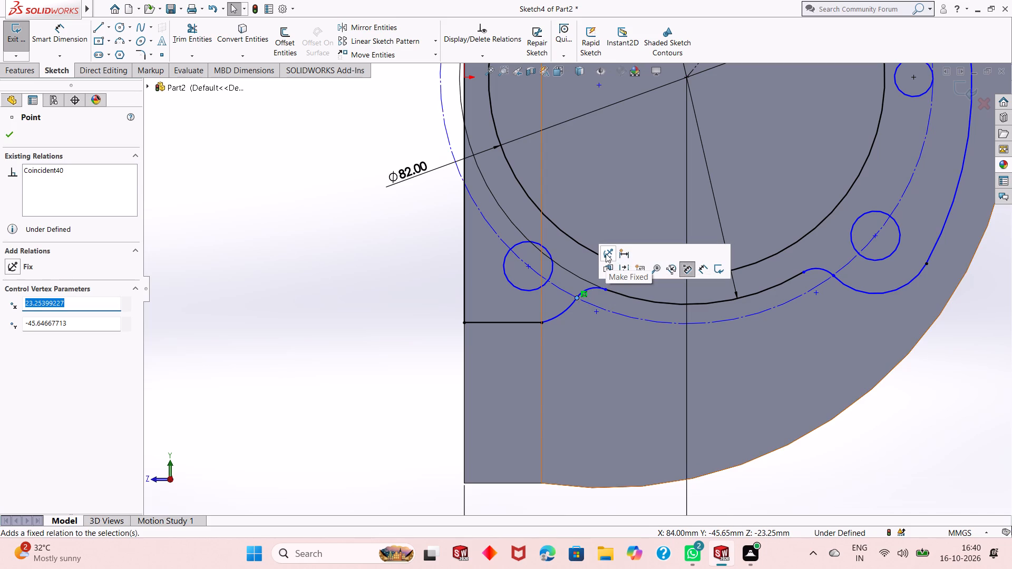
pyautogui.click(606, 251)
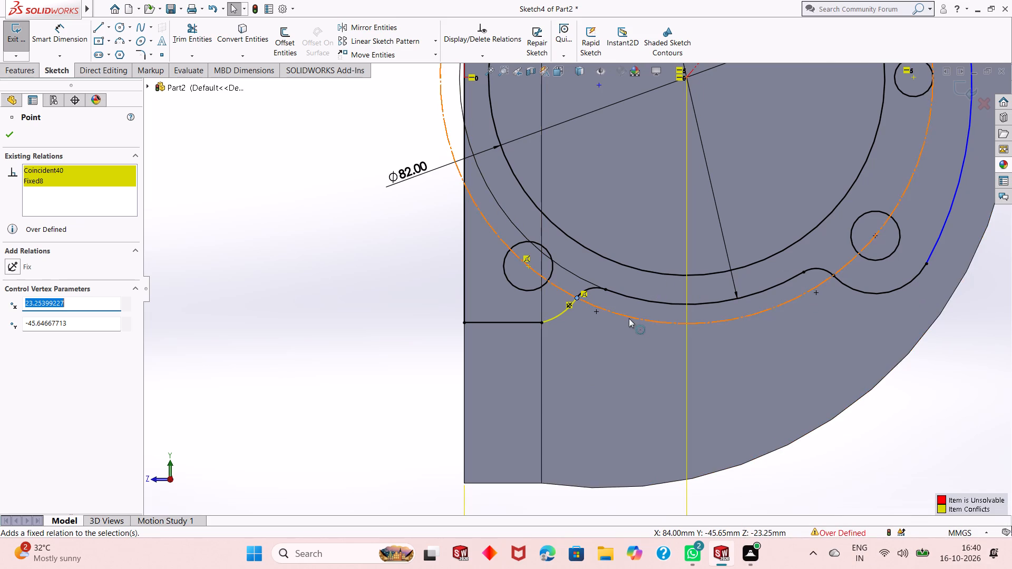
# Delete the conflicting 46 mm horizontal dimension between the flange's straight edge and the circles' centre.
pyautogui.scroll(6, 552, 310)
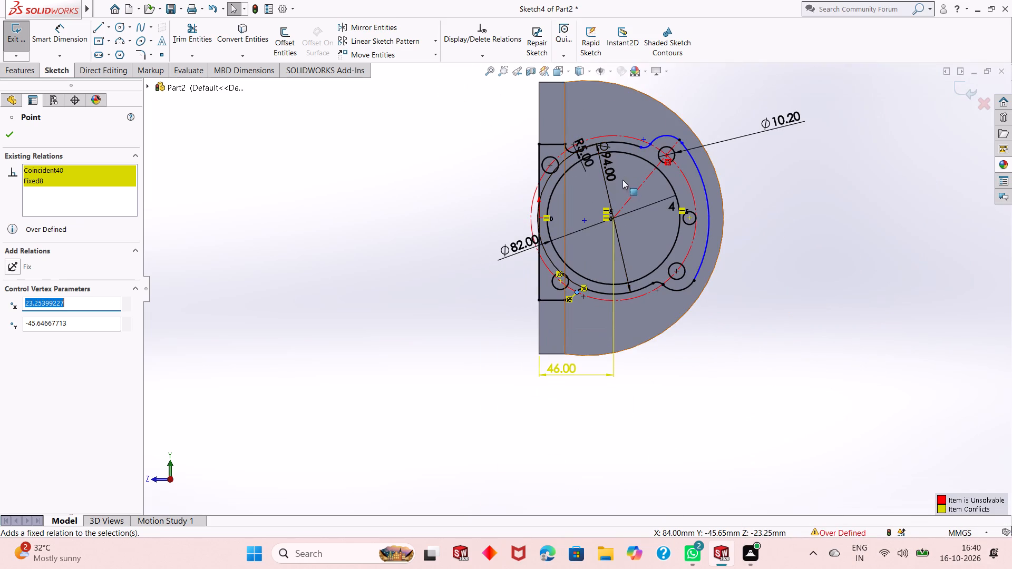
pyautogui.scroll(-1, 714, 181)
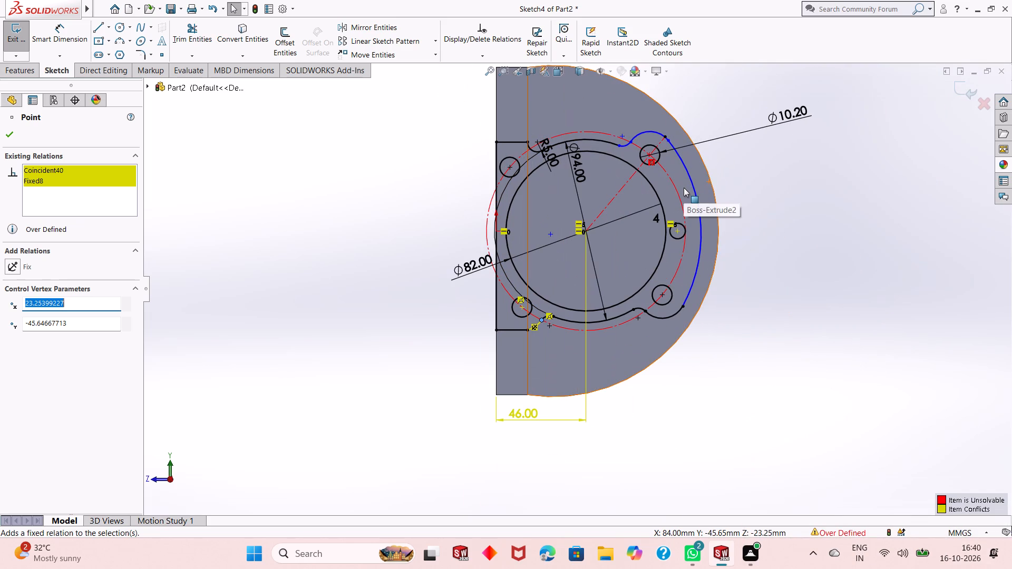
pyautogui.scroll(-2, 619, 221)
pyautogui.scroll(2, 597, 241)
pyautogui.scroll(-1, 602, 272)
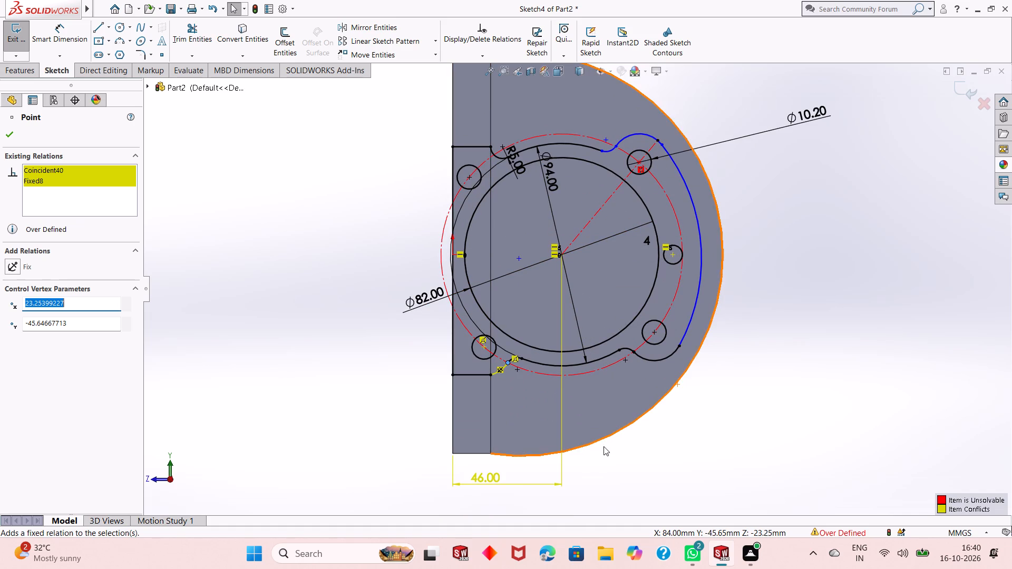
pyautogui.rightClick(480, 473)
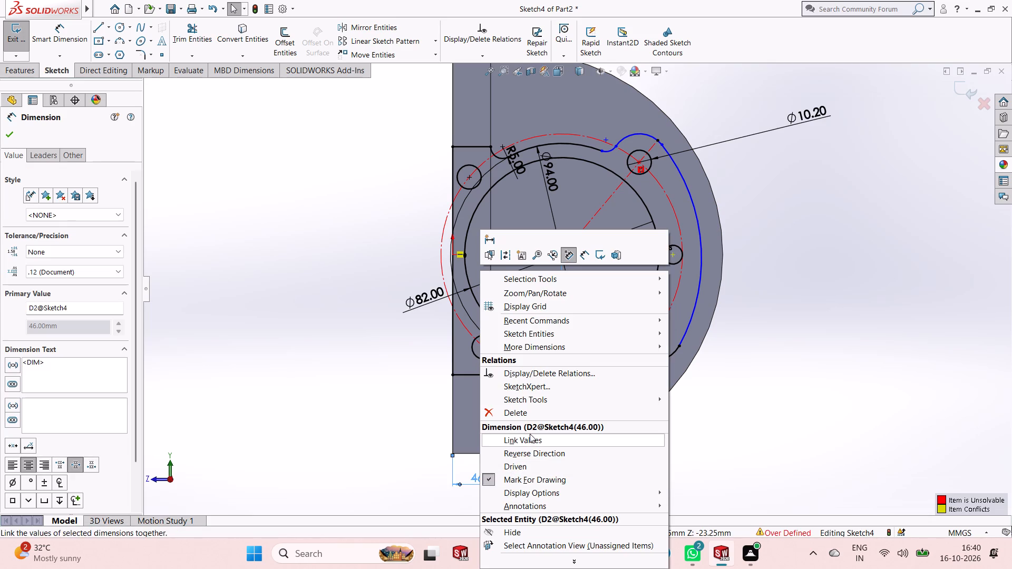
pyautogui.click(543, 408)
pyautogui.press('Escape')
pyautogui.press('Escape')
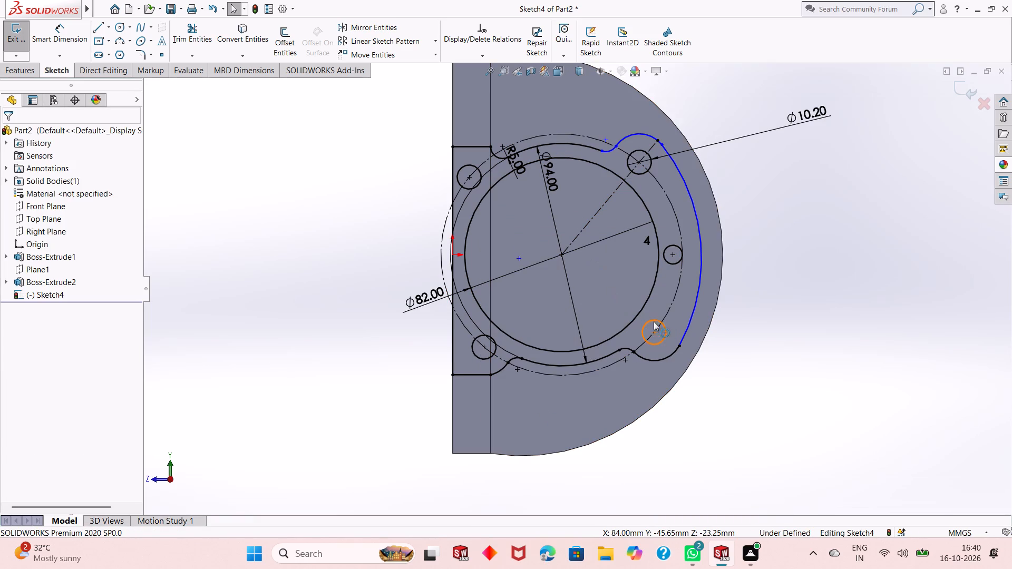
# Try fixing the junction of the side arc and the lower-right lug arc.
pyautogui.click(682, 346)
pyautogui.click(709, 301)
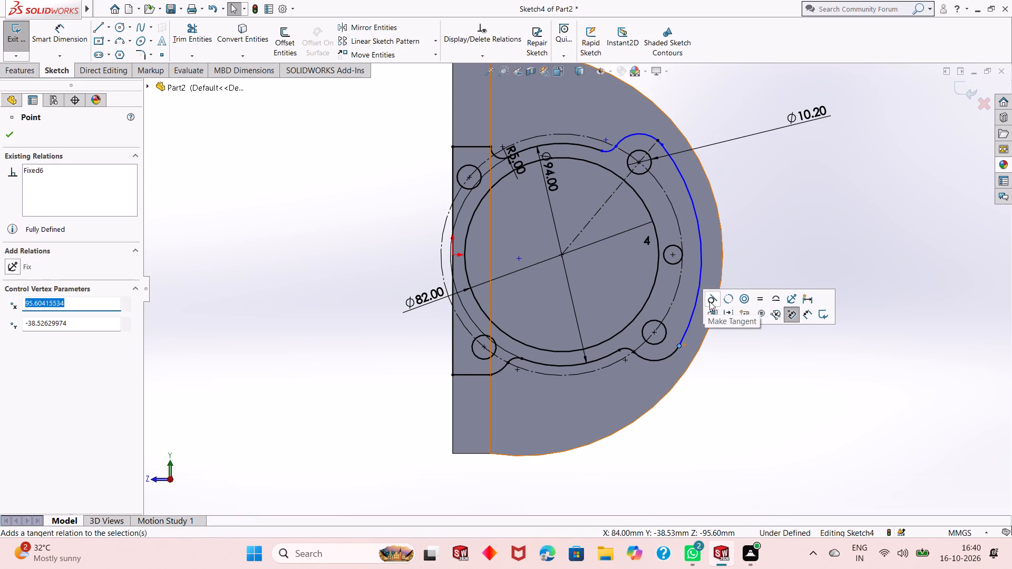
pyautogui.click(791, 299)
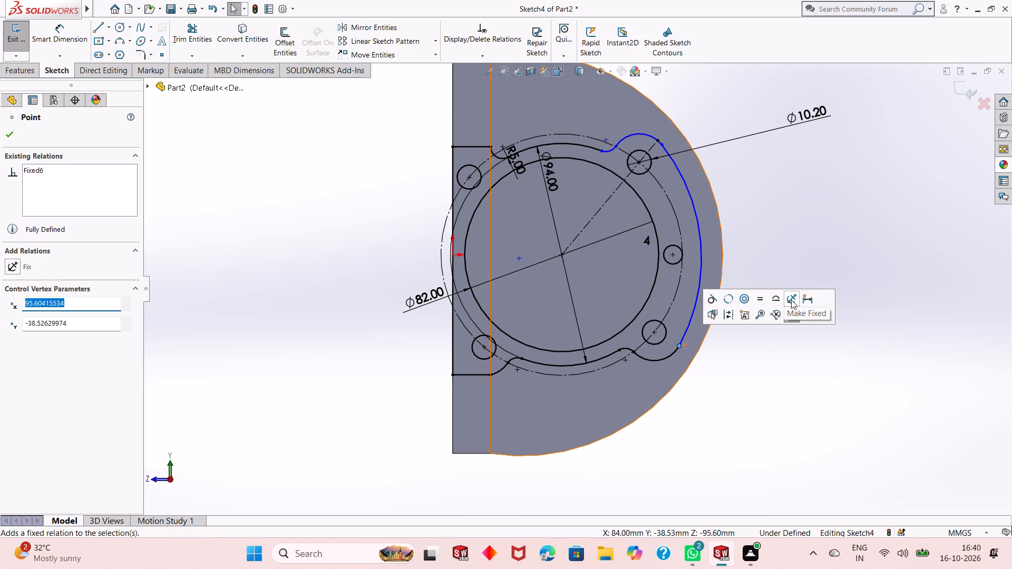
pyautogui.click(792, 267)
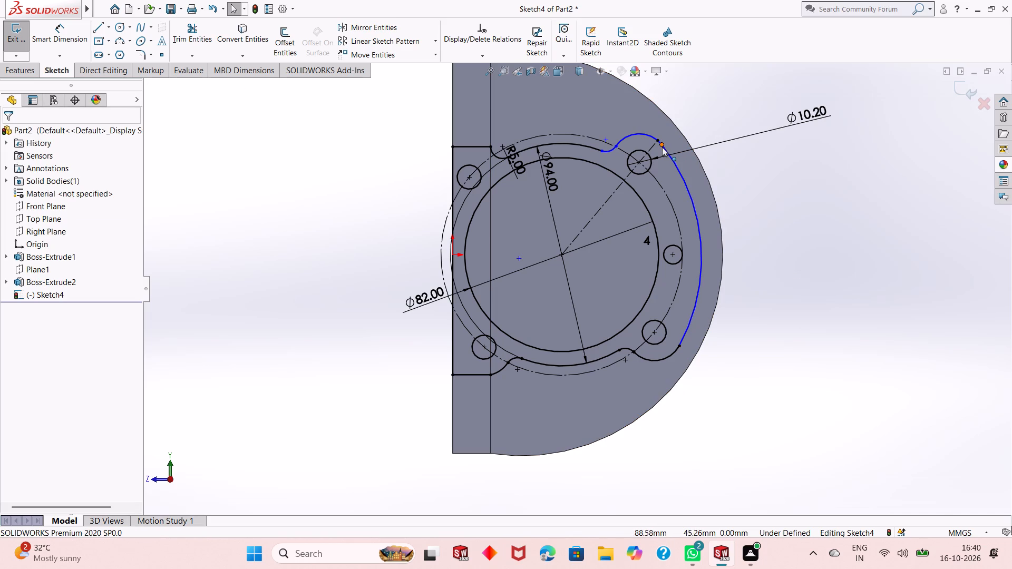
# Fix the side arc's upper endpoint at its junction with the upper-right lug arc.
pyautogui.click(663, 146)
pyautogui.click(770, 98)
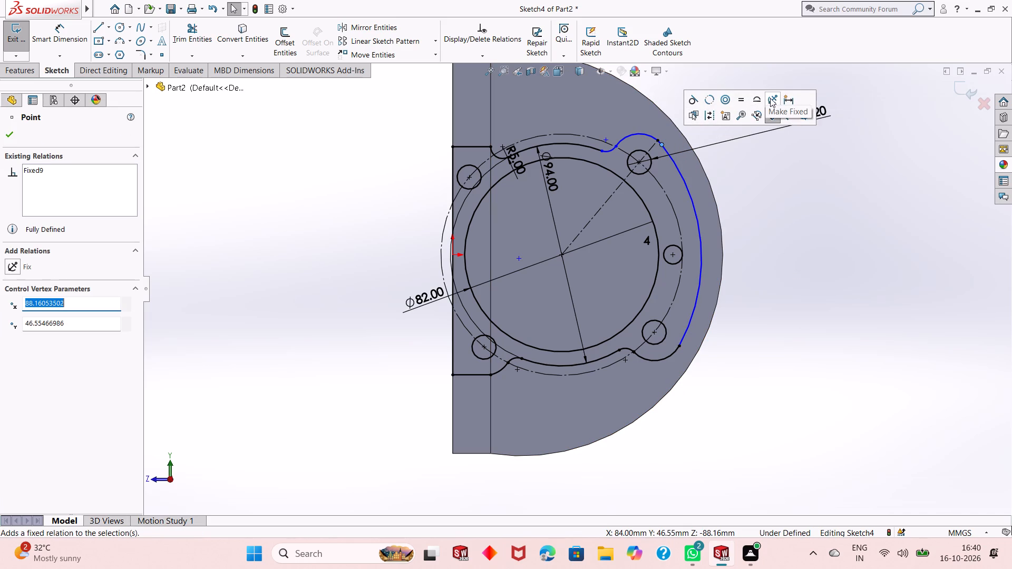
pyautogui.press('Escape')
pyautogui.press('Escape')
pyautogui.scroll(-4, 646, 148)
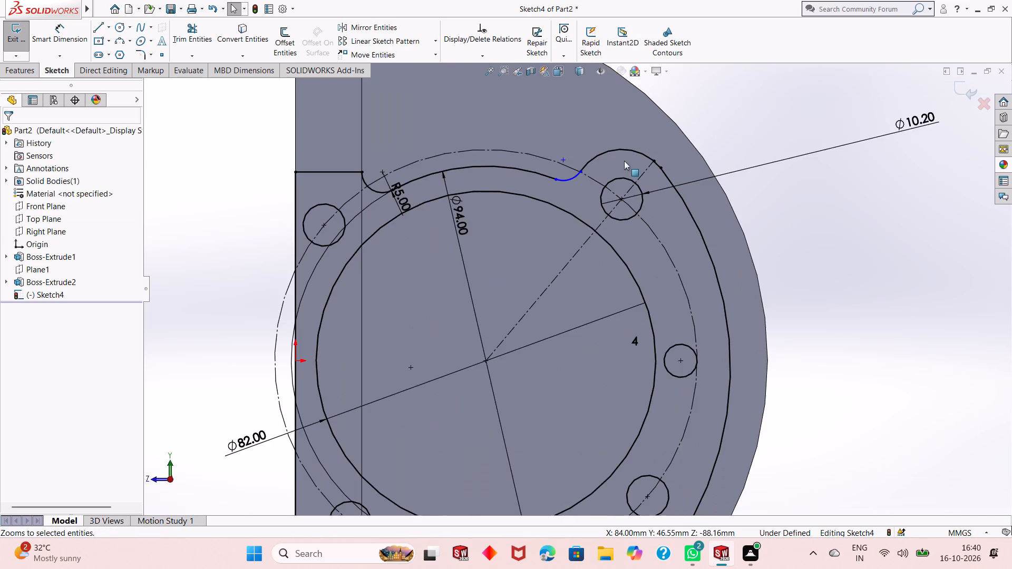
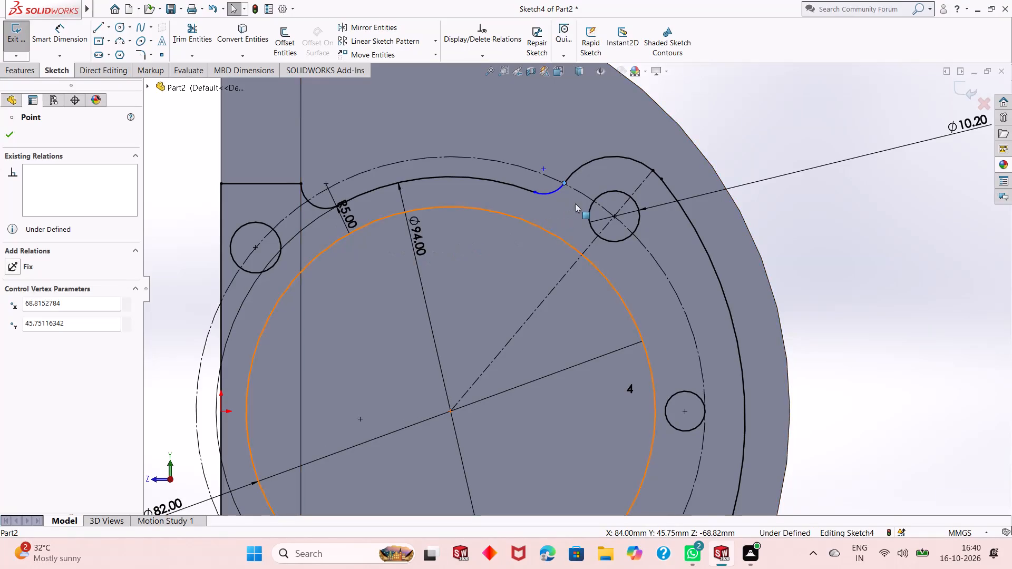
# Add a Fix relation to the endpoint where the small concave arc meets the lobe around the 10.20 mm hole.
pyautogui.press('Escape')
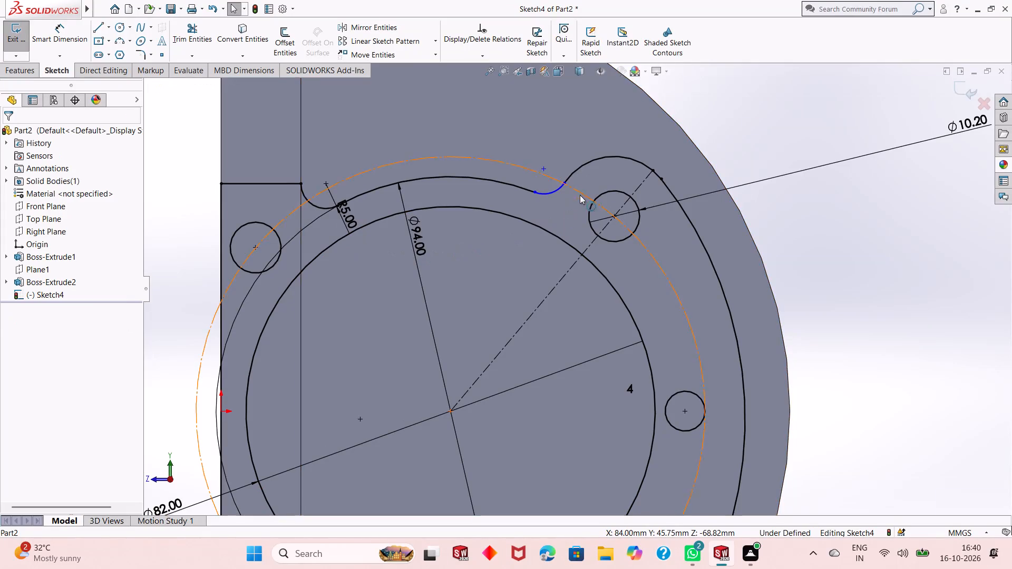
pyautogui.press('Escape')
pyautogui.press('Escape')
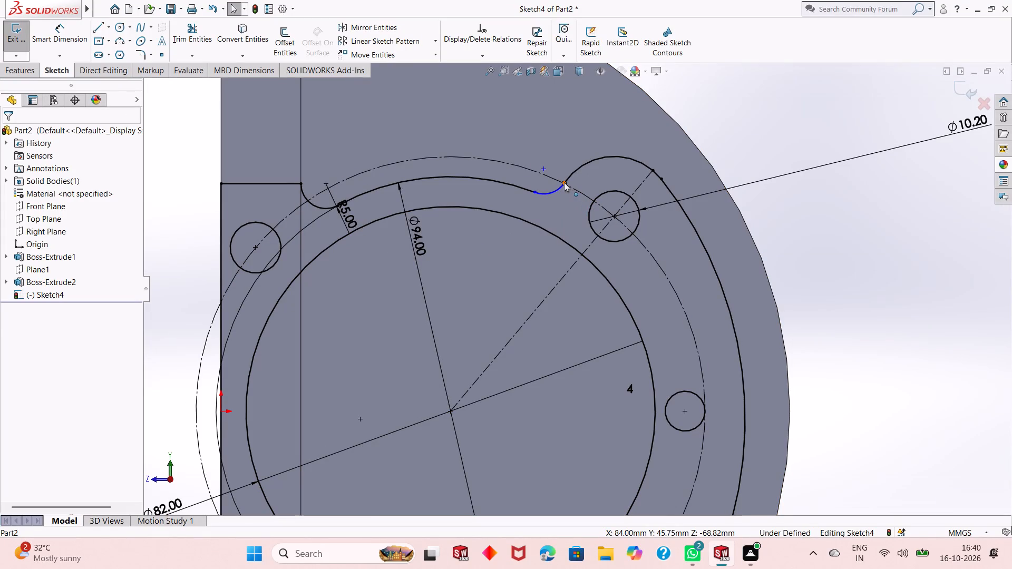
pyautogui.click(564, 182)
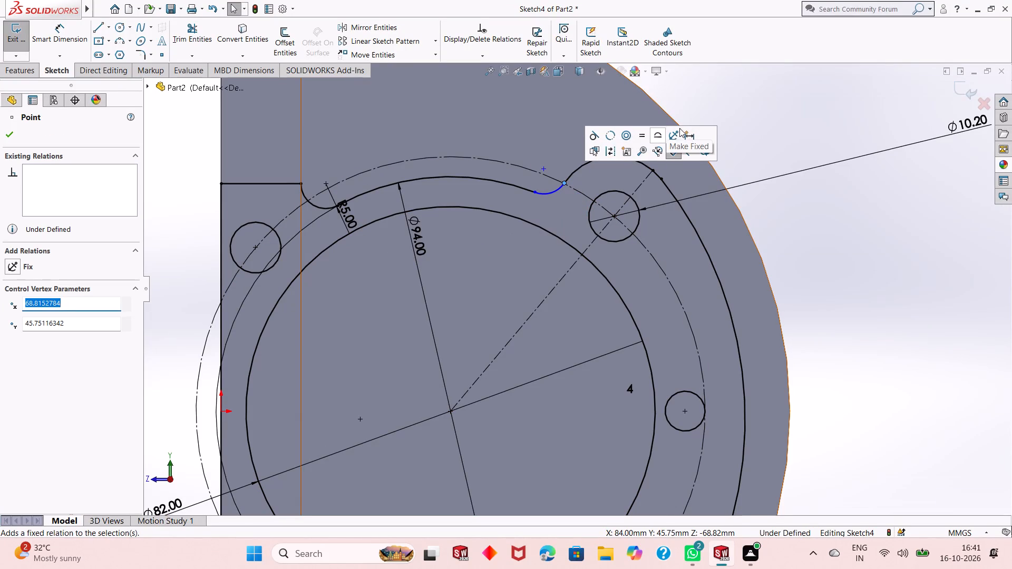
pyautogui.click(675, 130)
pyautogui.press('Escape')
pyautogui.press('Escape')
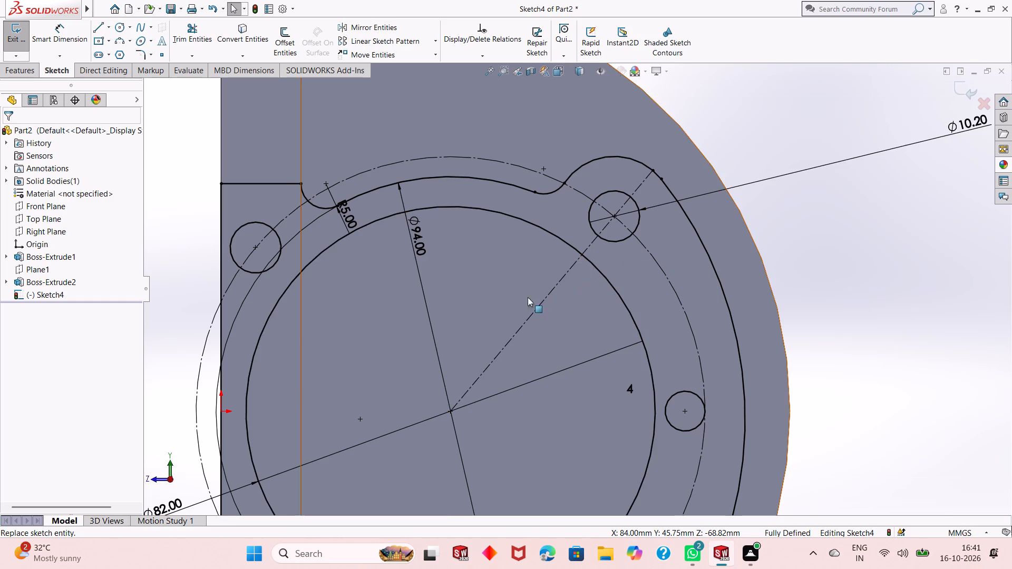
# Examine the flange profile sketch and how it sits against the end of the half-round body.
pyautogui.scroll(1, 500, 298)
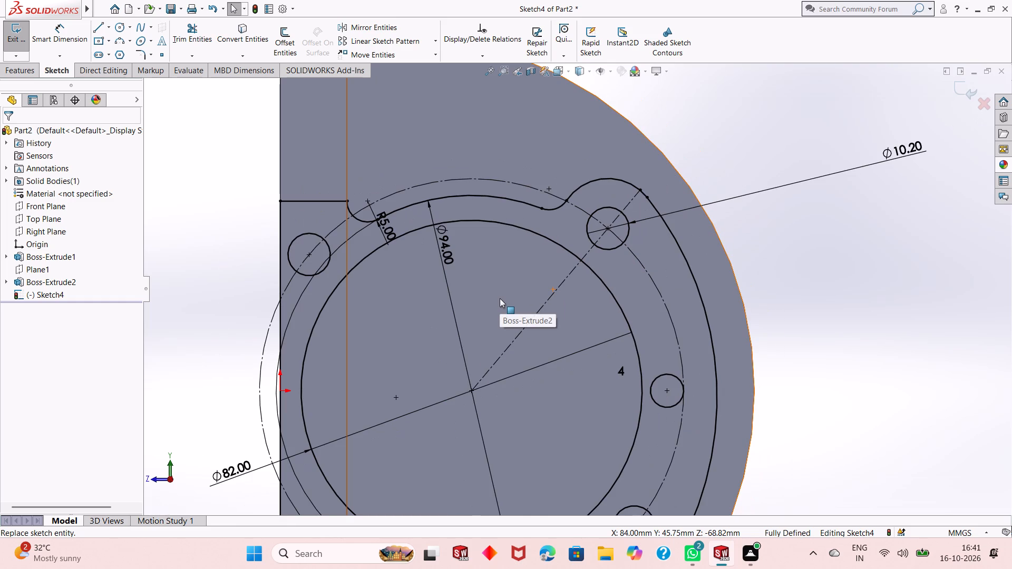
pyautogui.scroll(3, 493, 305)
pyautogui.scroll(-1, 535, 462)
pyautogui.scroll(-1, 541, 312)
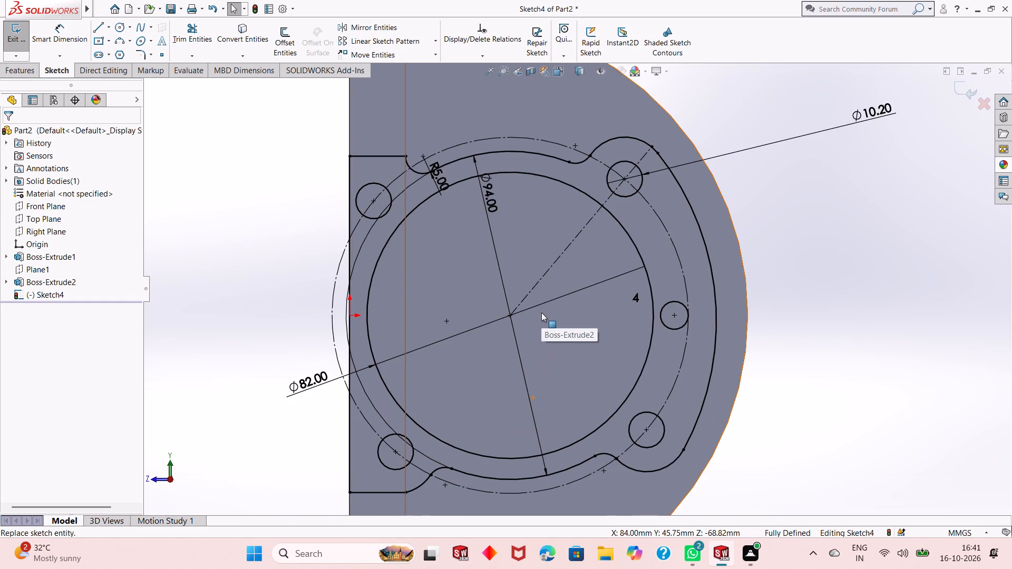
pyautogui.scroll(1, 539, 344)
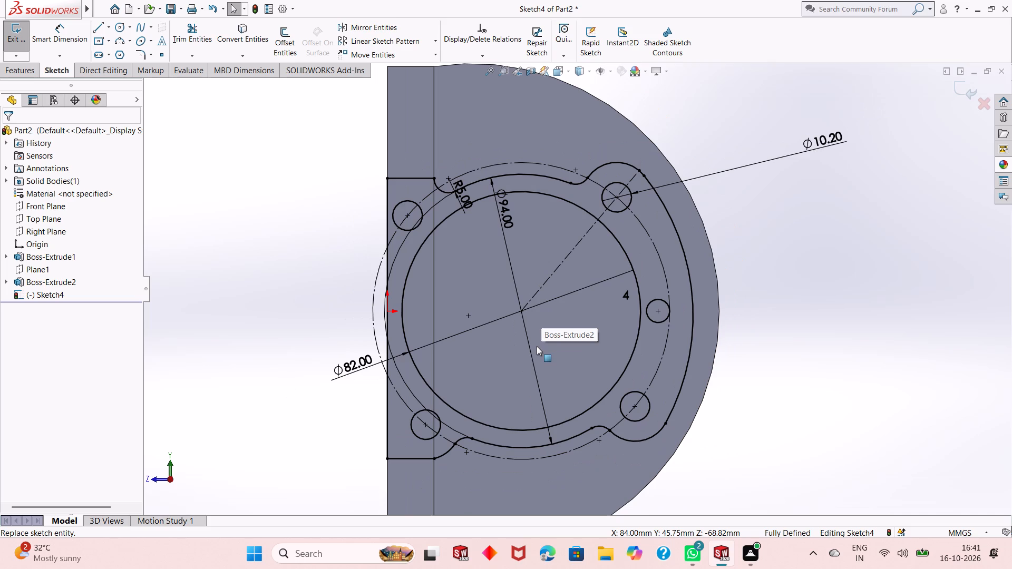
pyautogui.scroll(-1, 537, 317)
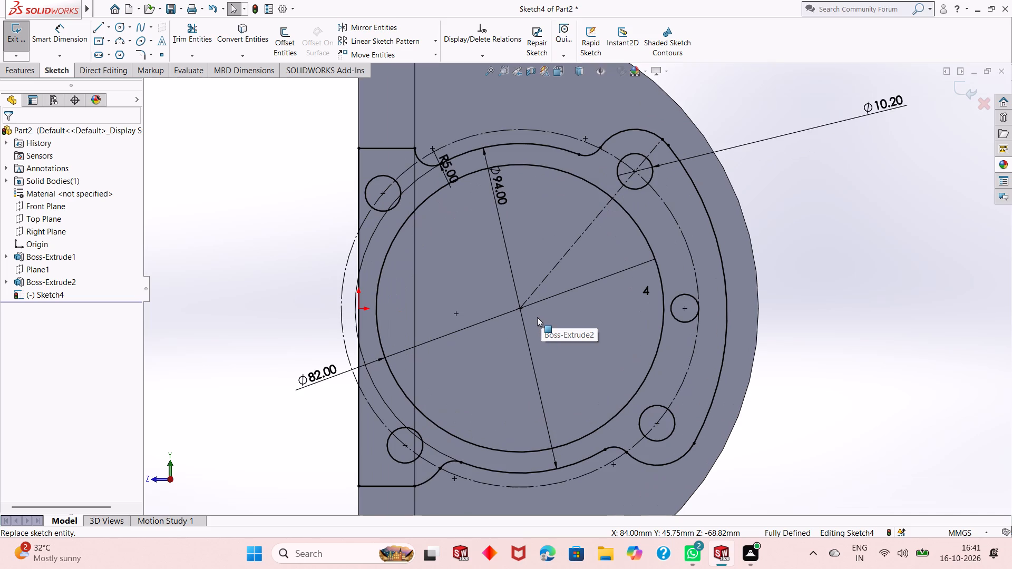
pyautogui.scroll(-3, 537, 317)
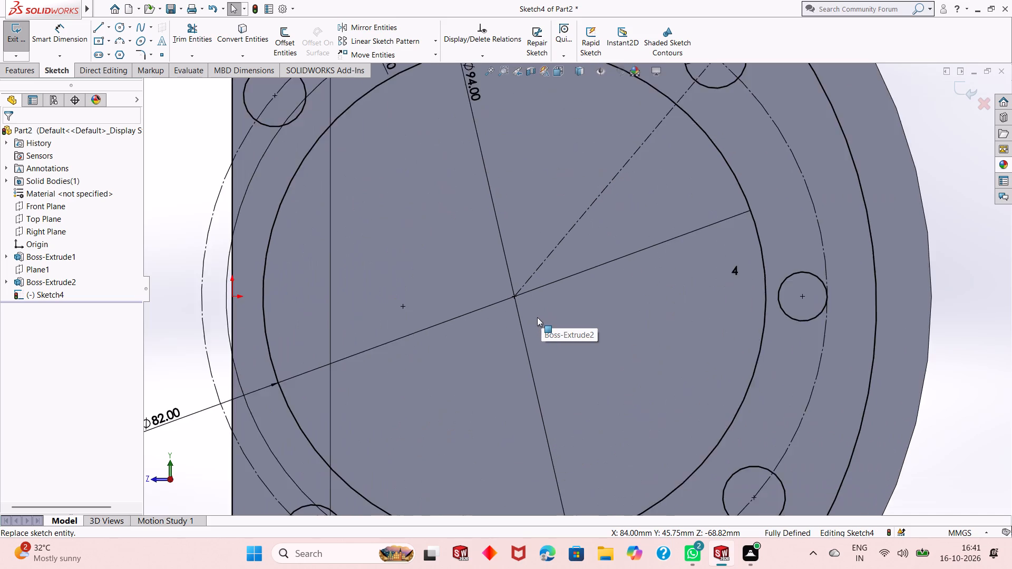
pyautogui.scroll(4, 537, 317)
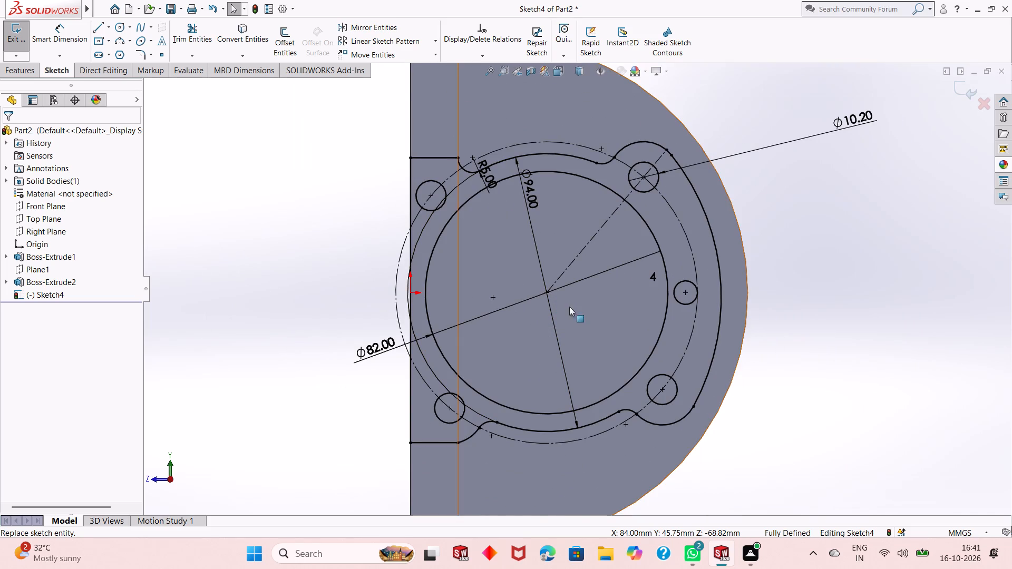
pyautogui.scroll(1, 569, 313)
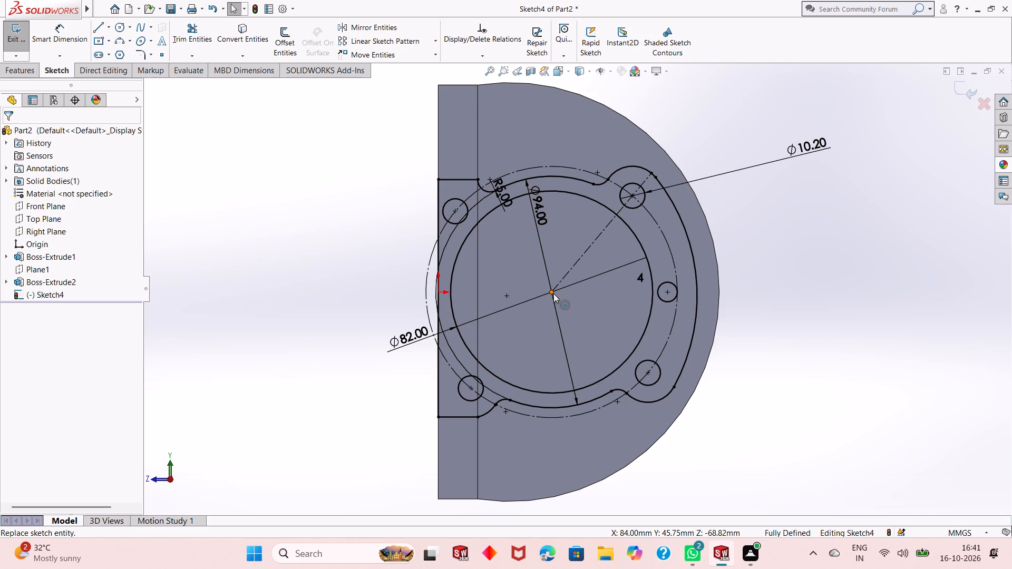
pyautogui.scroll(-1, 569, 292)
pyautogui.scroll(1, 562, 316)
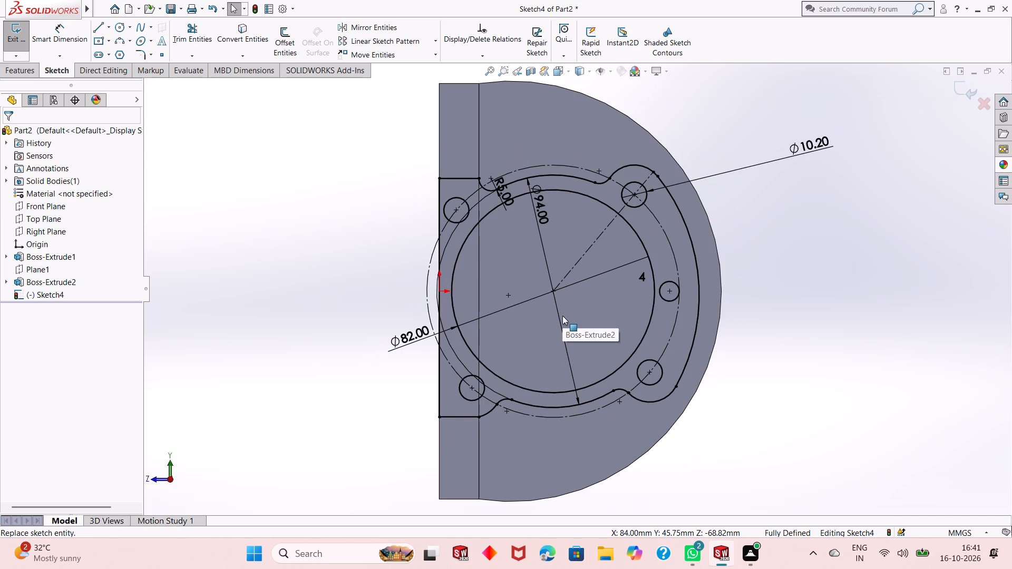
pyautogui.scroll(-1, 589, 344)
pyautogui.scroll(1, 589, 344)
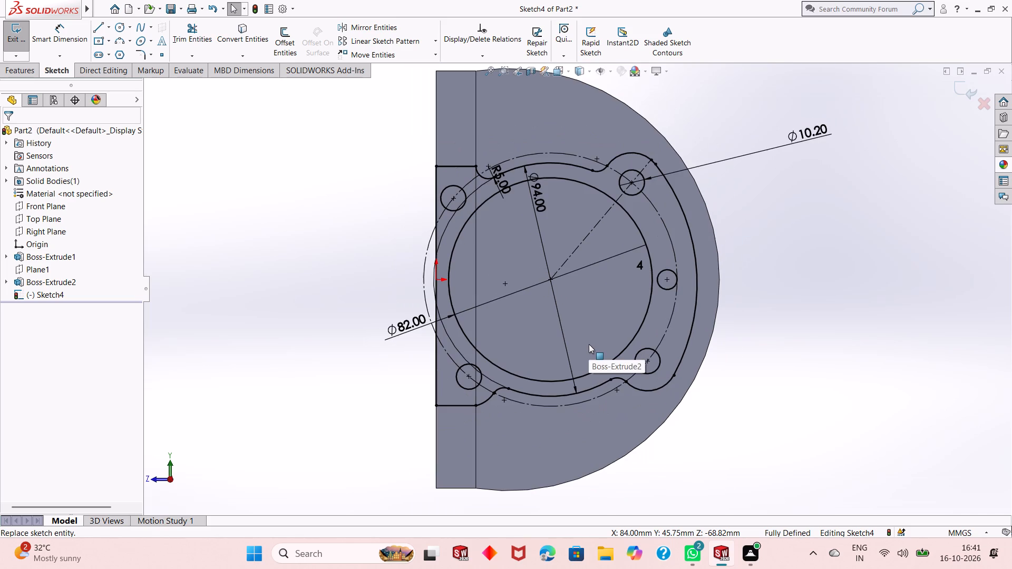
pyautogui.scroll(1, 589, 344)
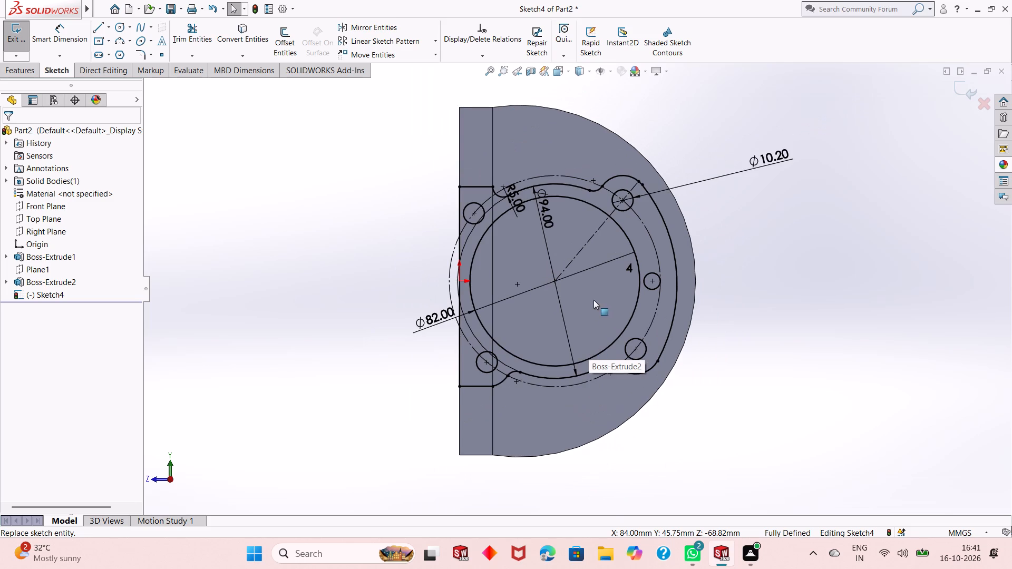
pyautogui.scroll(-3, 562, 279)
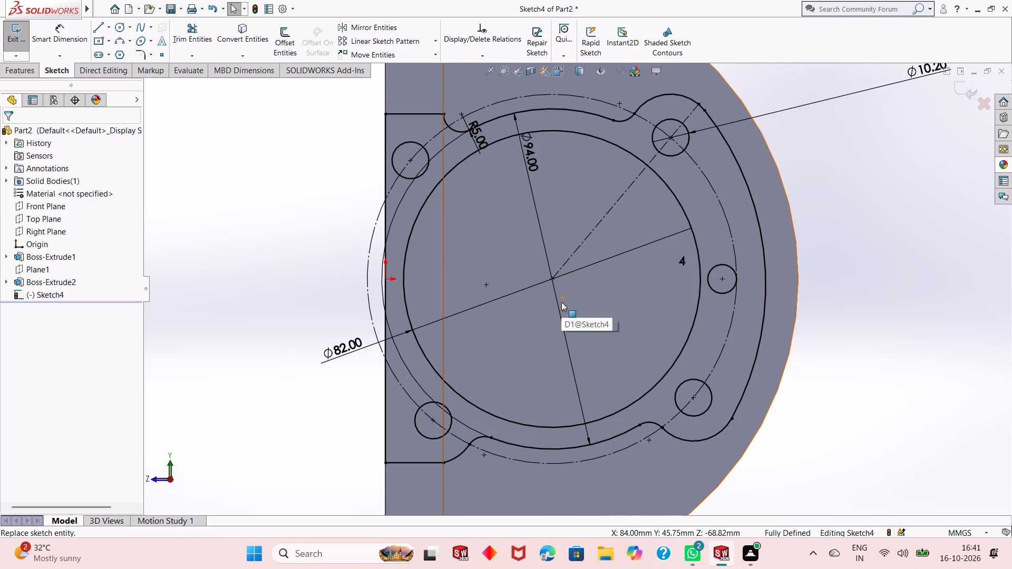
pyautogui.scroll(-1, 561, 302)
pyautogui.scroll(1, 561, 302)
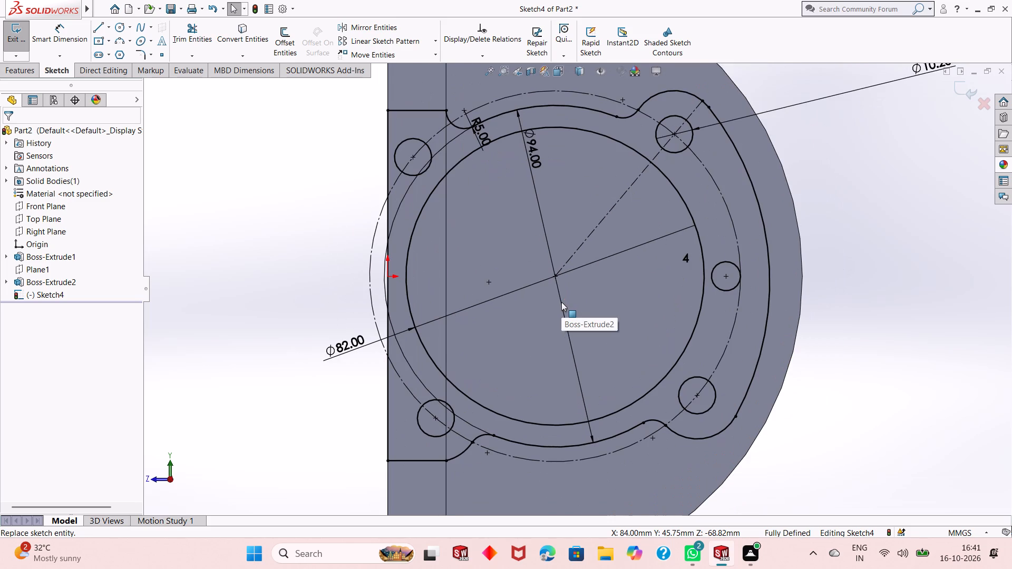
pyautogui.scroll(1, 592, 294)
pyautogui.press('Escape')
pyautogui.press('Escape')
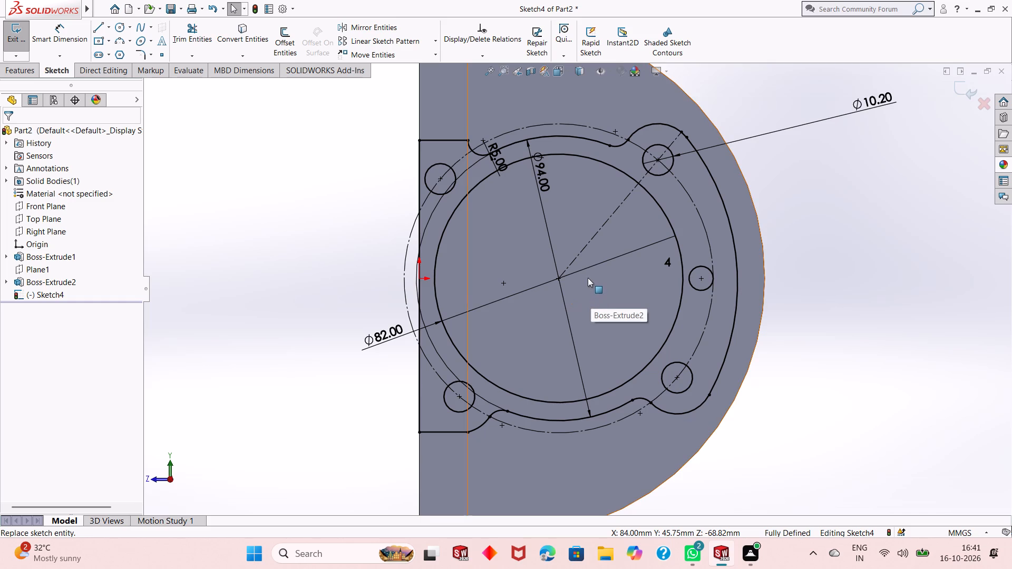
pyautogui.scroll(-1, 586, 275)
pyautogui.scroll(1, 586, 275)
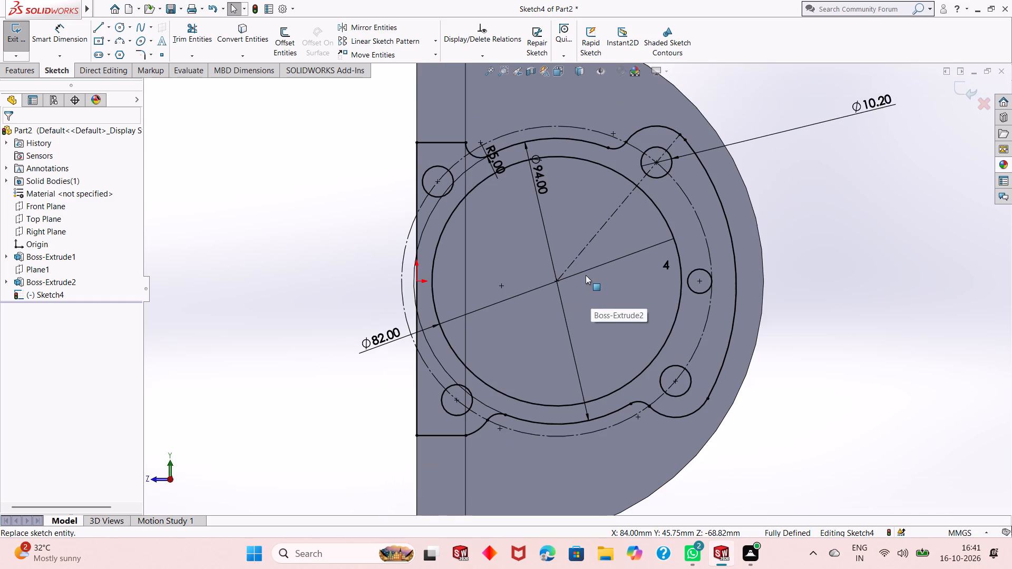
pyautogui.press('Escape')
pyautogui.middleClick(622, 287)
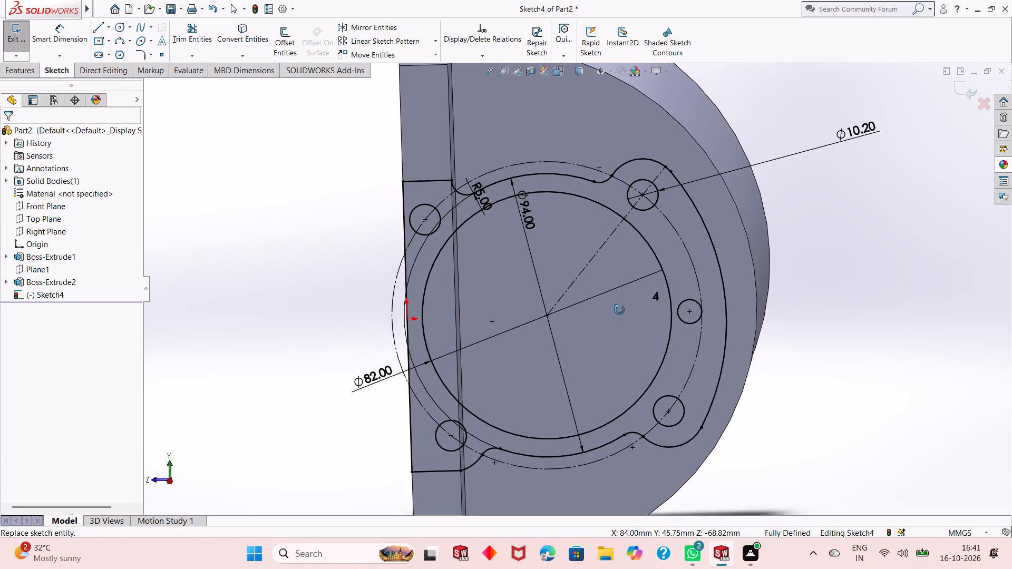
pyautogui.scroll(2, 604, 292)
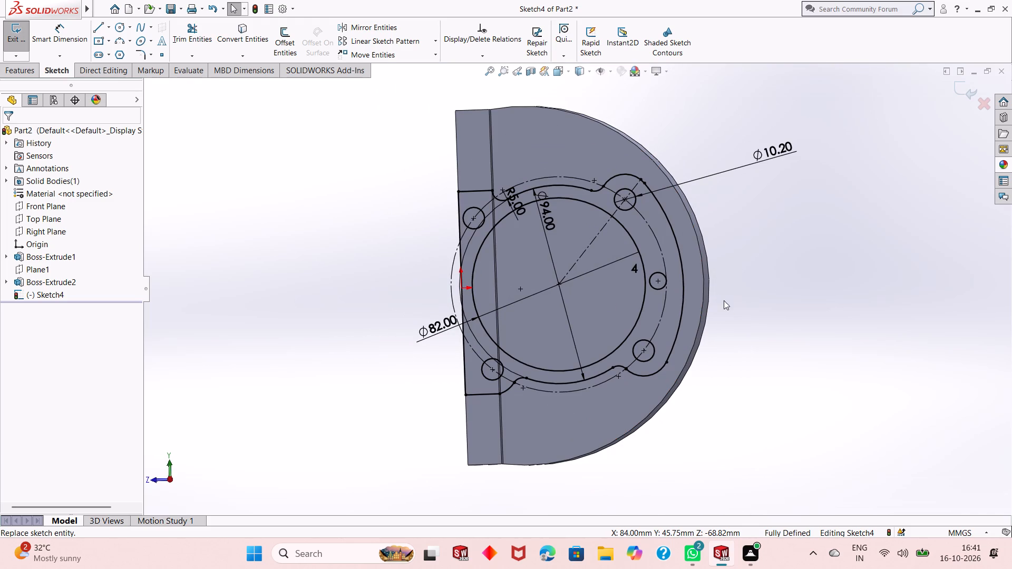
pyautogui.moveTo(738, 300); pyautogui.dragTo(757, 294, button='middle')
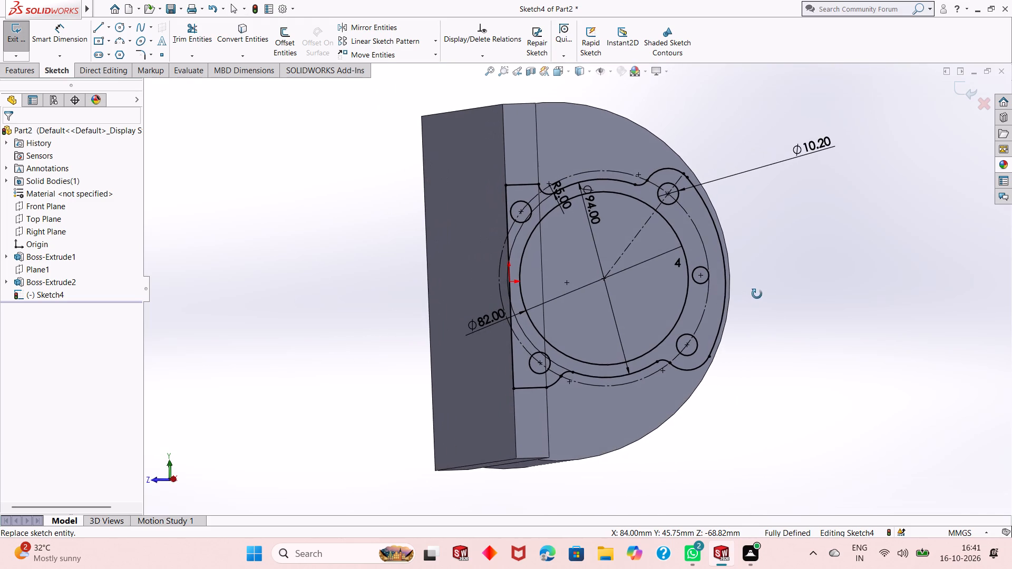
pyautogui.moveTo(757, 294); pyautogui.dragTo(757, 279, button='middle')
pyautogui.moveTo(757, 274); pyautogui.dragTo(764, 263, button='middle')
pyautogui.moveTo(770, 266); pyautogui.dragTo(782, 282, button='middle')
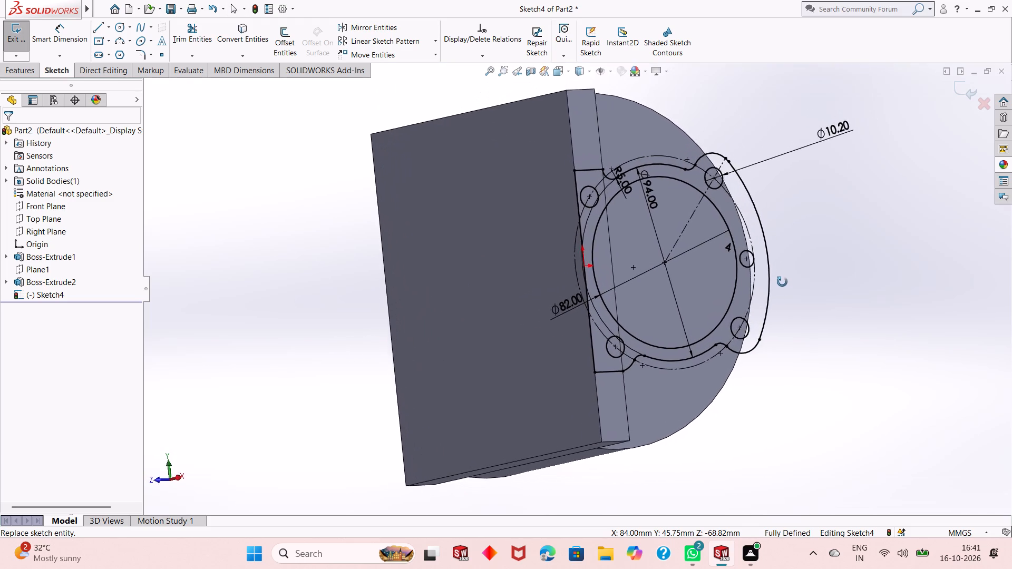
pyautogui.moveTo(782, 282); pyautogui.dragTo(745, 286, button='middle')
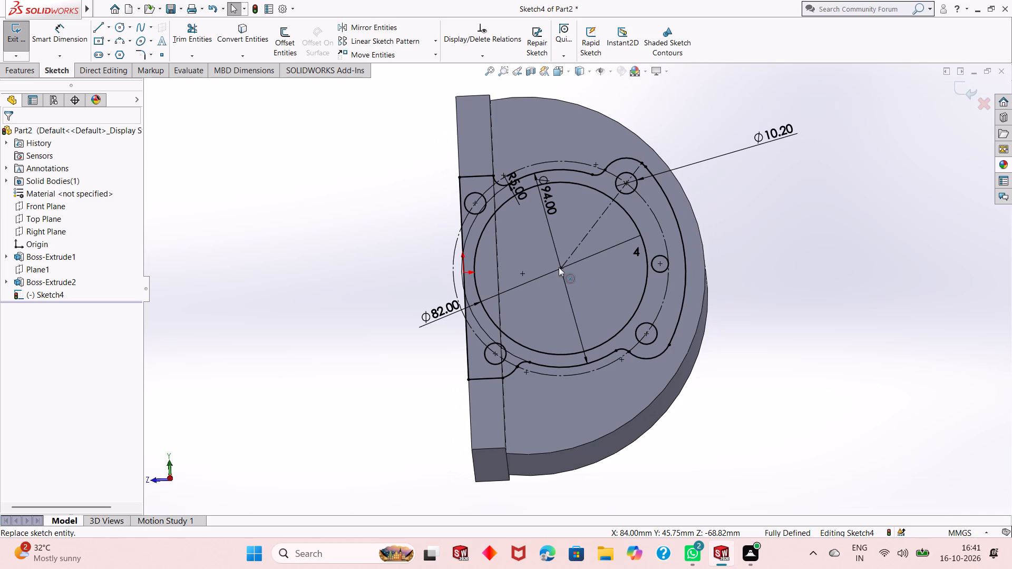
pyautogui.moveTo(520, 268); pyautogui.dragTo(520, 274, button='middle')
pyautogui.scroll(-3, 520, 257)
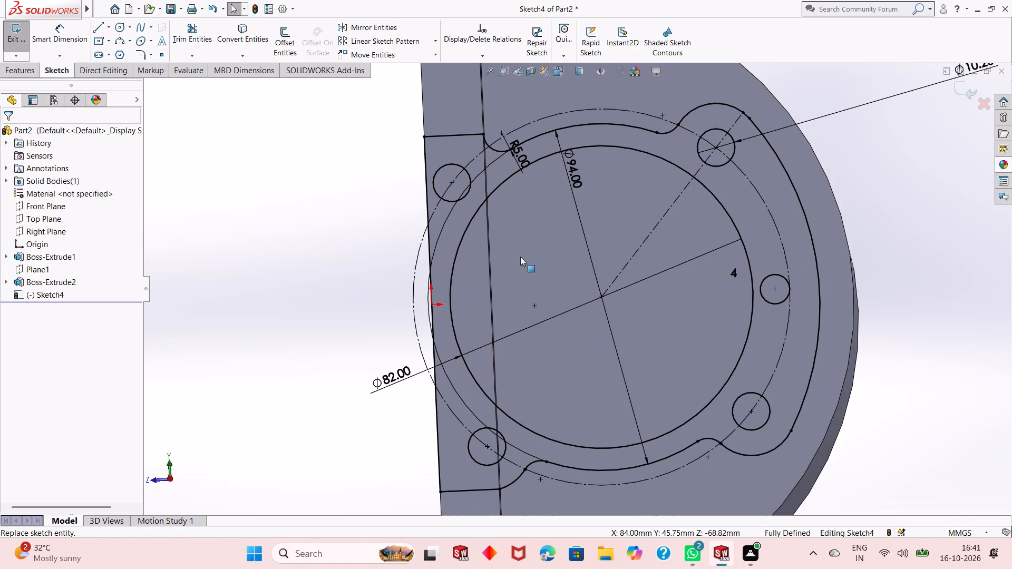
pyautogui.scroll(3, 529, 276)
pyautogui.middleClick(592, 295)
pyautogui.middleClick(592, 295)
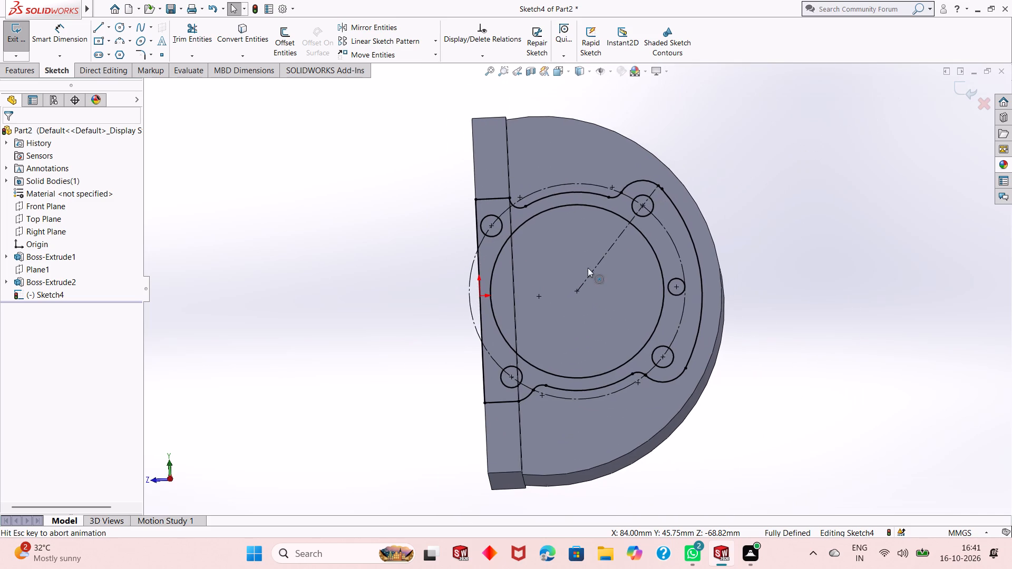
pyautogui.press('Escape')
# Extrude the flange ring region between the 82 mm circle and the lobed outline, in the reversed direction, Up To Next.
pyautogui.moveTo(682, 240); pyautogui.dragTo(693, 258, button='middle')
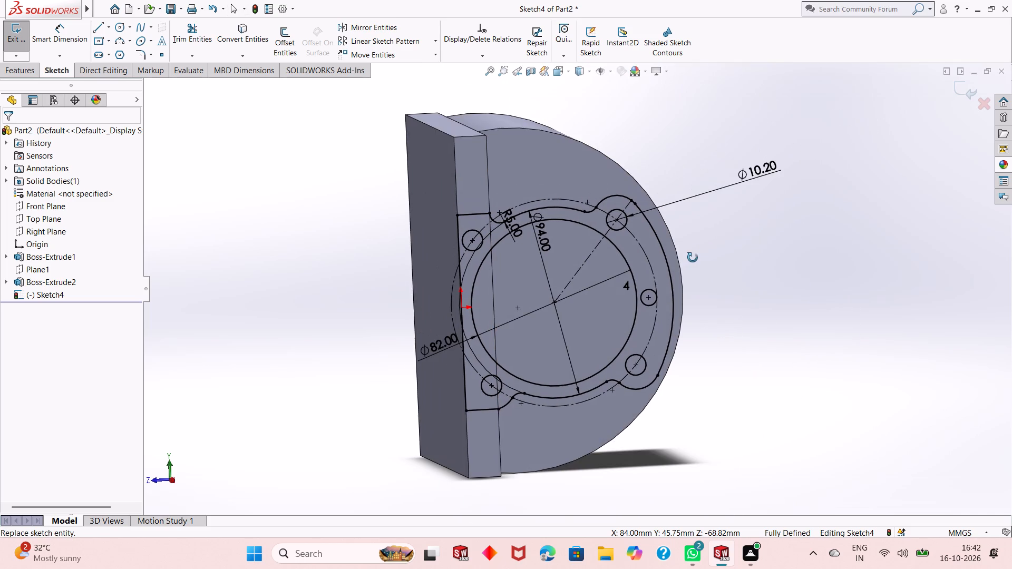
pyautogui.moveTo(693, 258); pyautogui.dragTo(616, 311, button='middle')
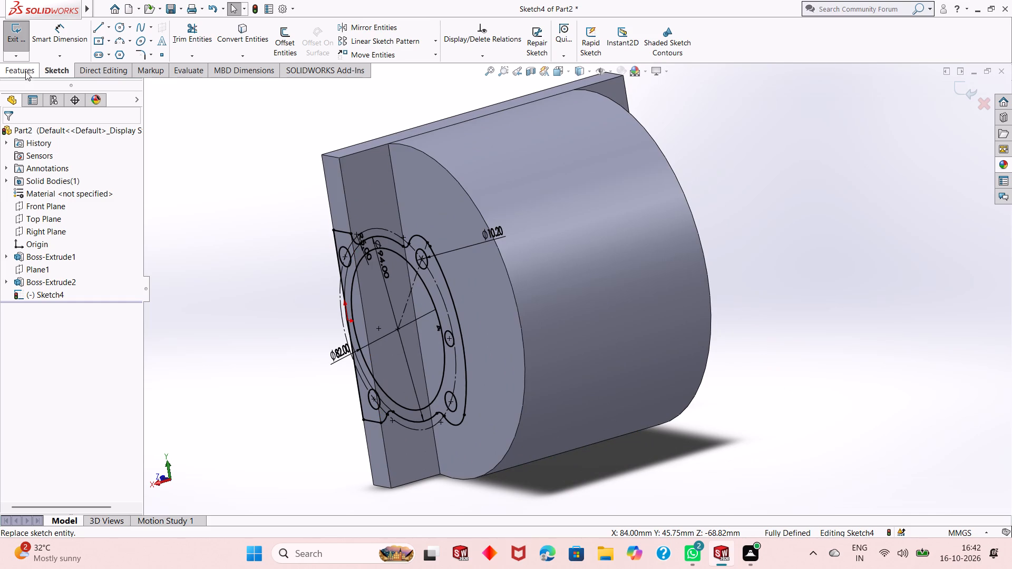
pyautogui.click(25, 68)
pyautogui.click(28, 50)
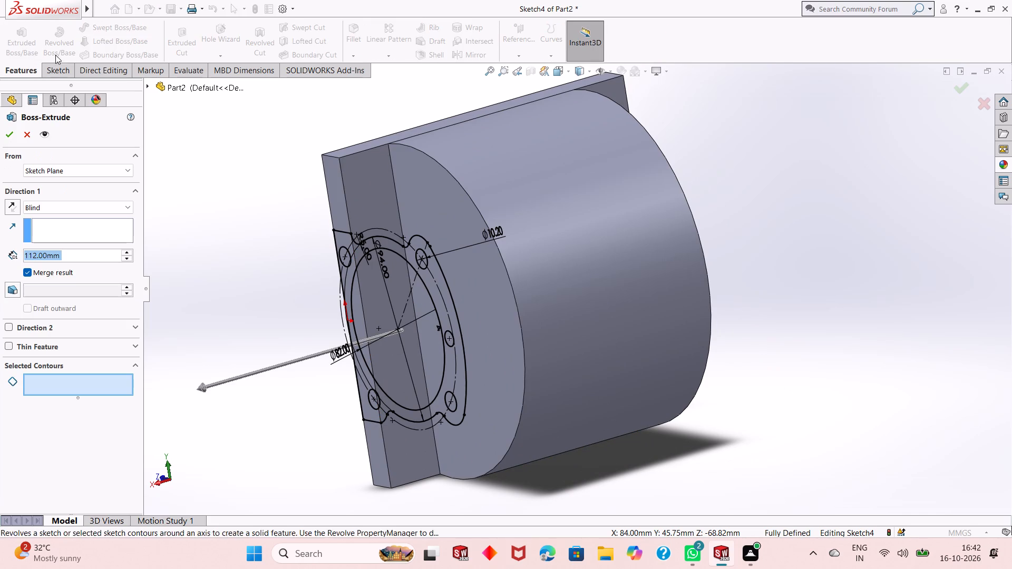
pyautogui.click(444, 290)
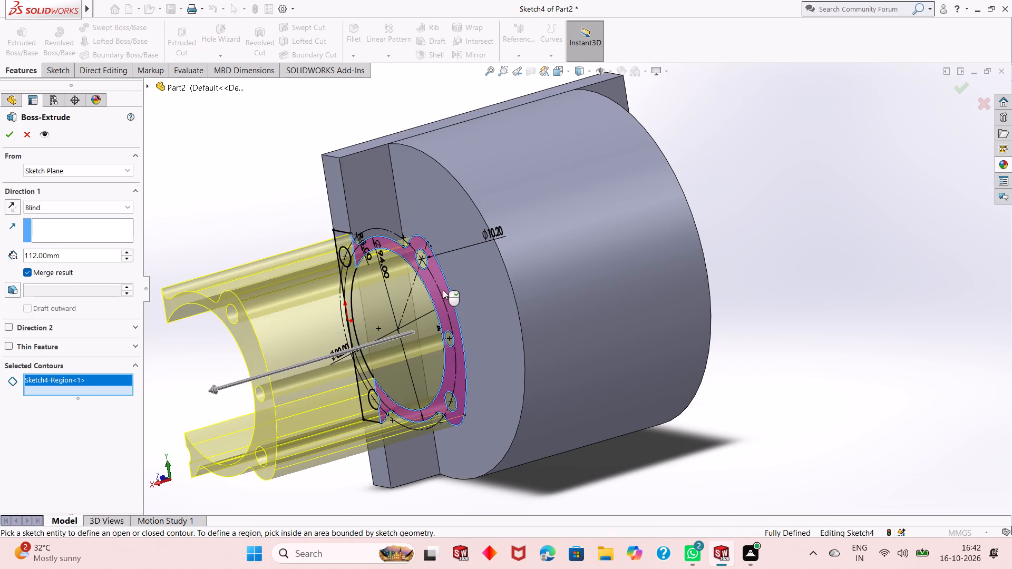
pyautogui.click(8, 204)
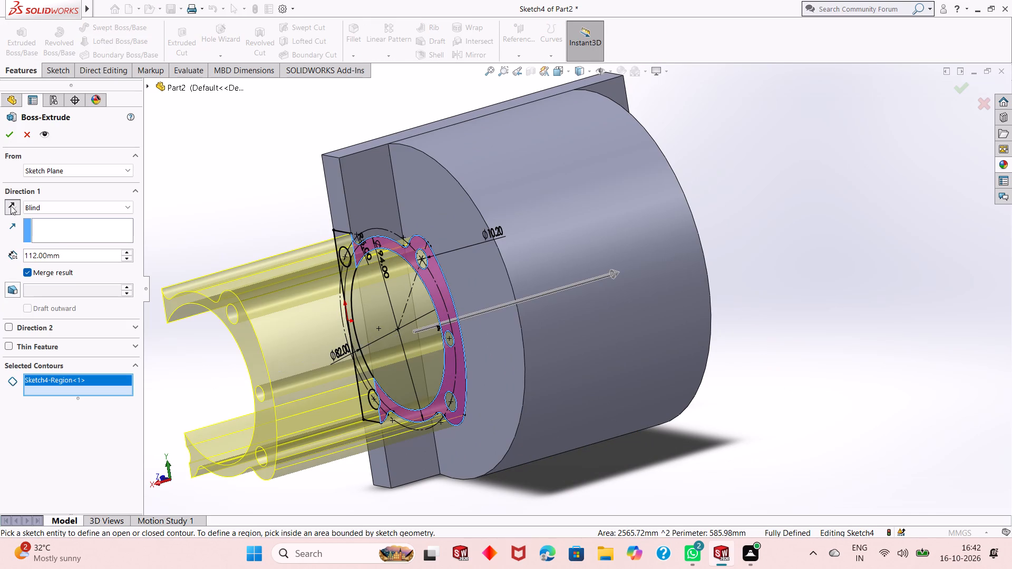
pyautogui.click(38, 205)
pyautogui.click(48, 237)
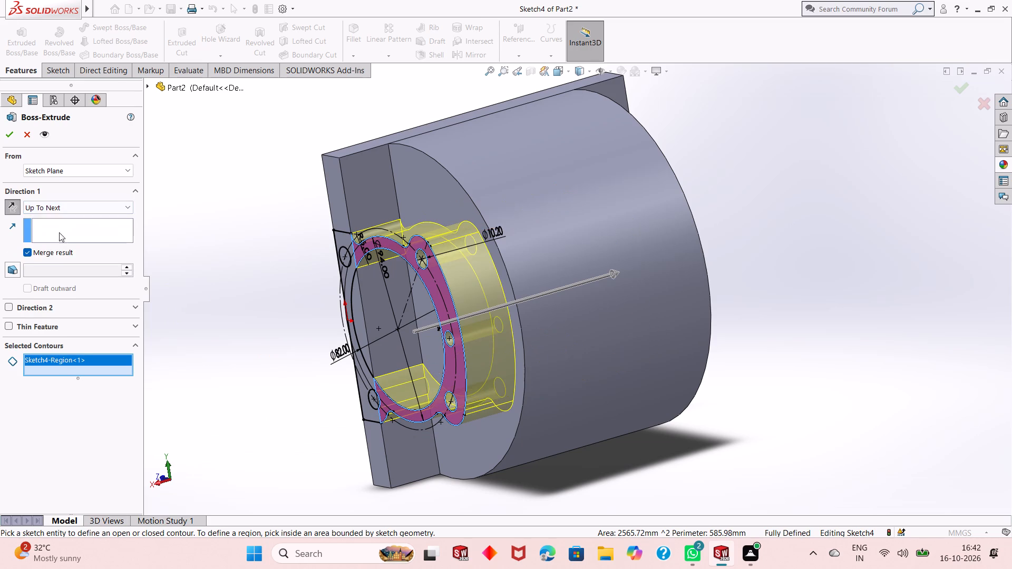
pyautogui.moveTo(229, 300); pyautogui.dragTo(255, 292, button='middle')
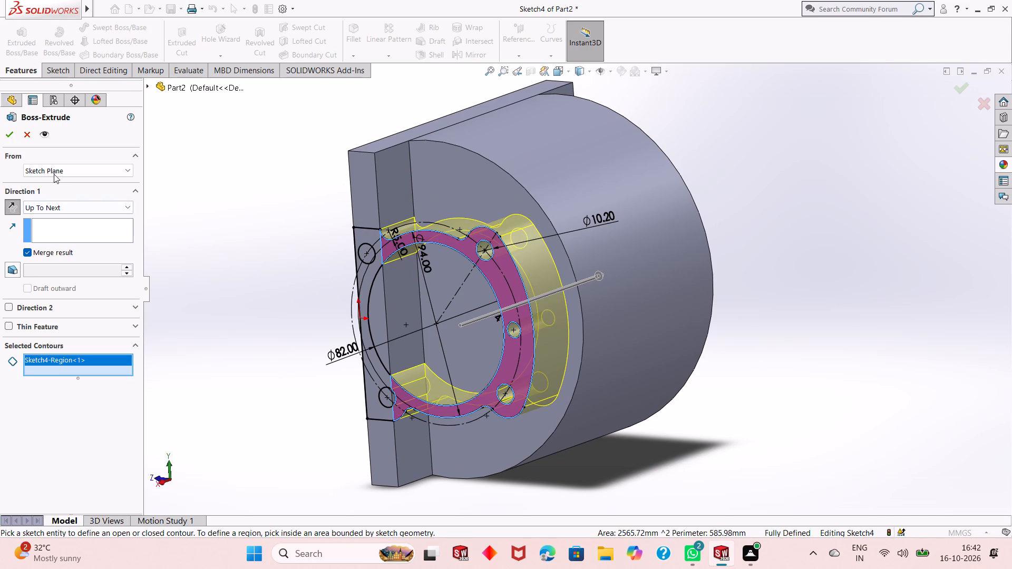
pyautogui.click(6, 136)
pyautogui.press('Escape')
pyautogui.press('Escape')
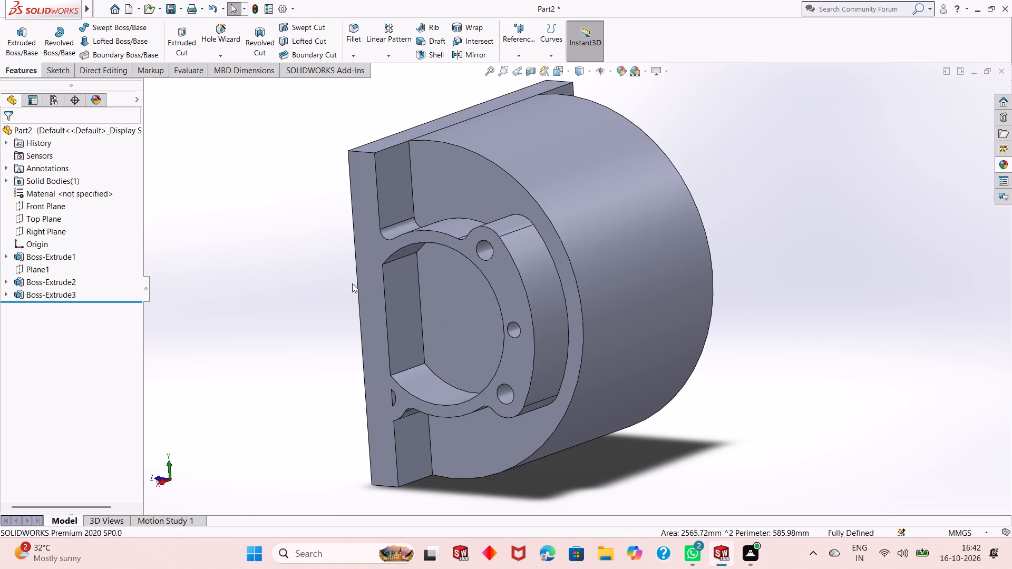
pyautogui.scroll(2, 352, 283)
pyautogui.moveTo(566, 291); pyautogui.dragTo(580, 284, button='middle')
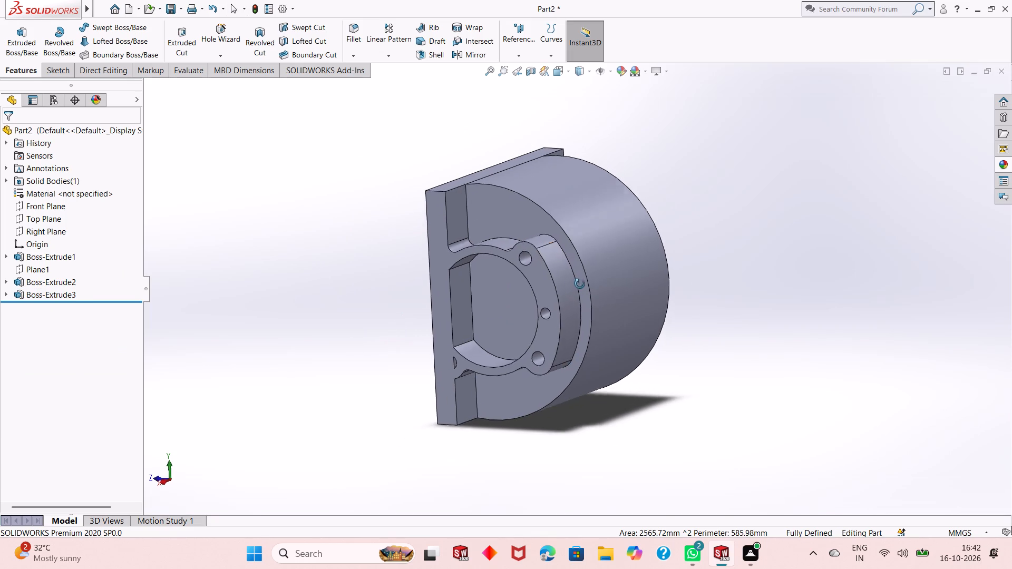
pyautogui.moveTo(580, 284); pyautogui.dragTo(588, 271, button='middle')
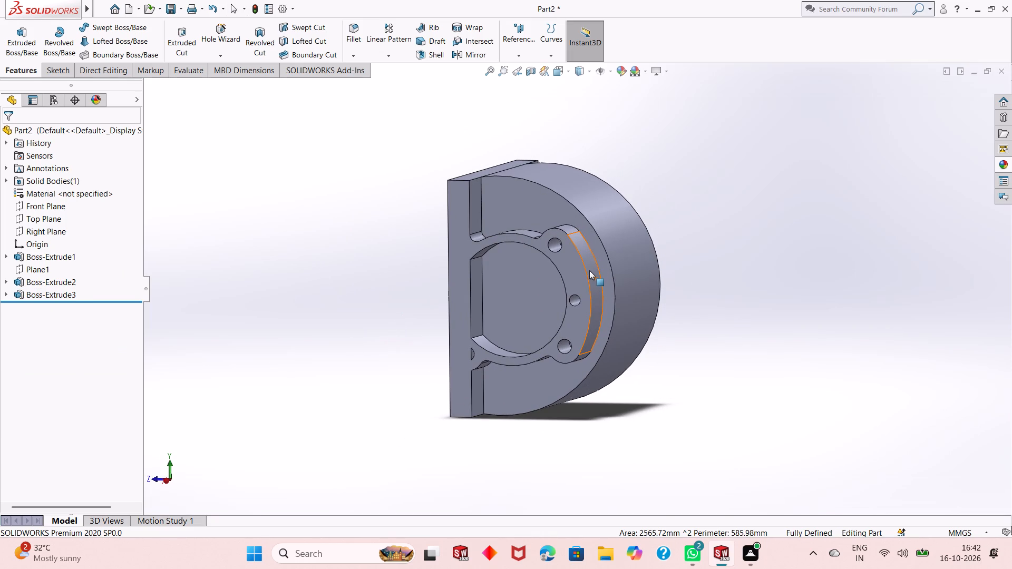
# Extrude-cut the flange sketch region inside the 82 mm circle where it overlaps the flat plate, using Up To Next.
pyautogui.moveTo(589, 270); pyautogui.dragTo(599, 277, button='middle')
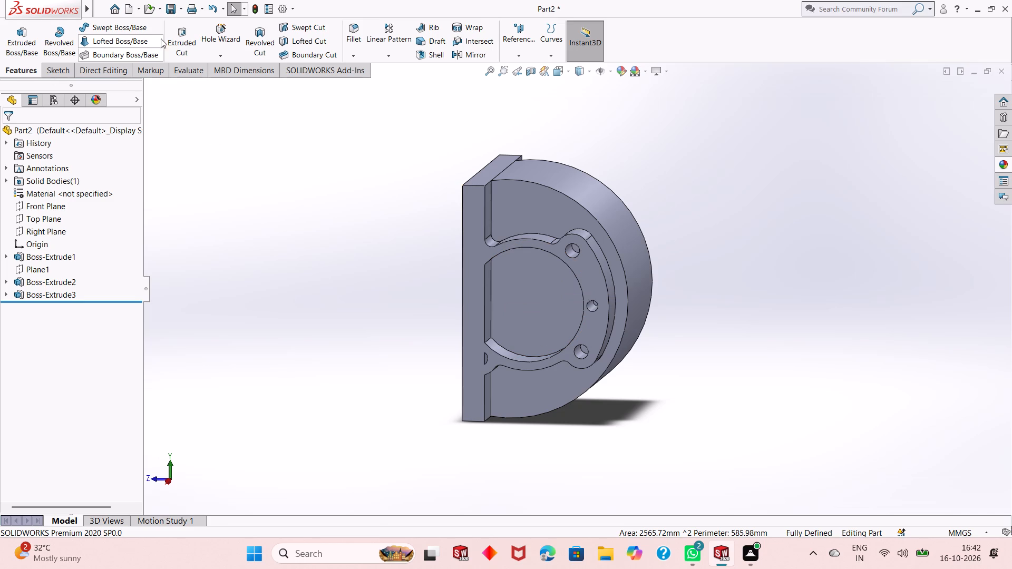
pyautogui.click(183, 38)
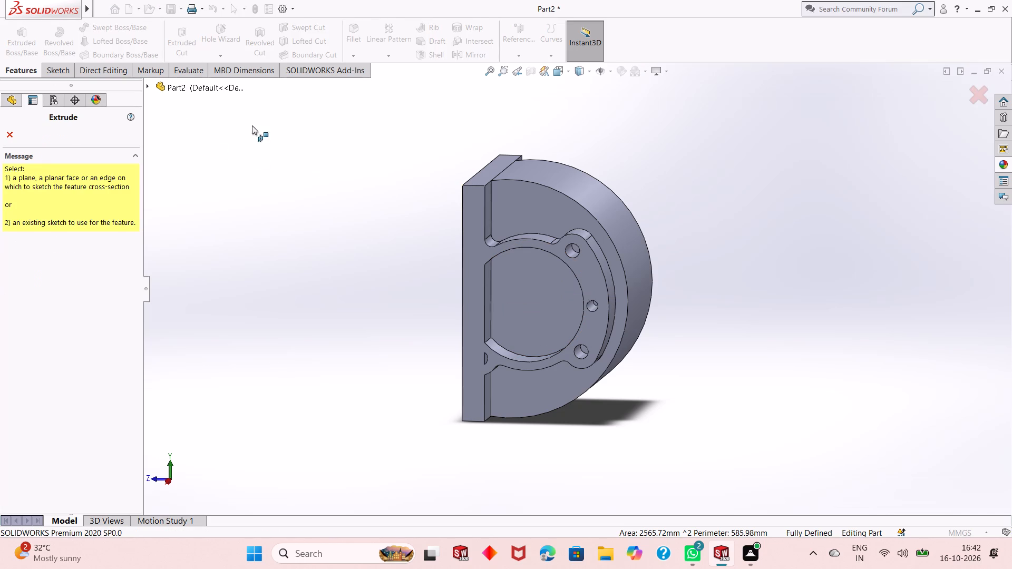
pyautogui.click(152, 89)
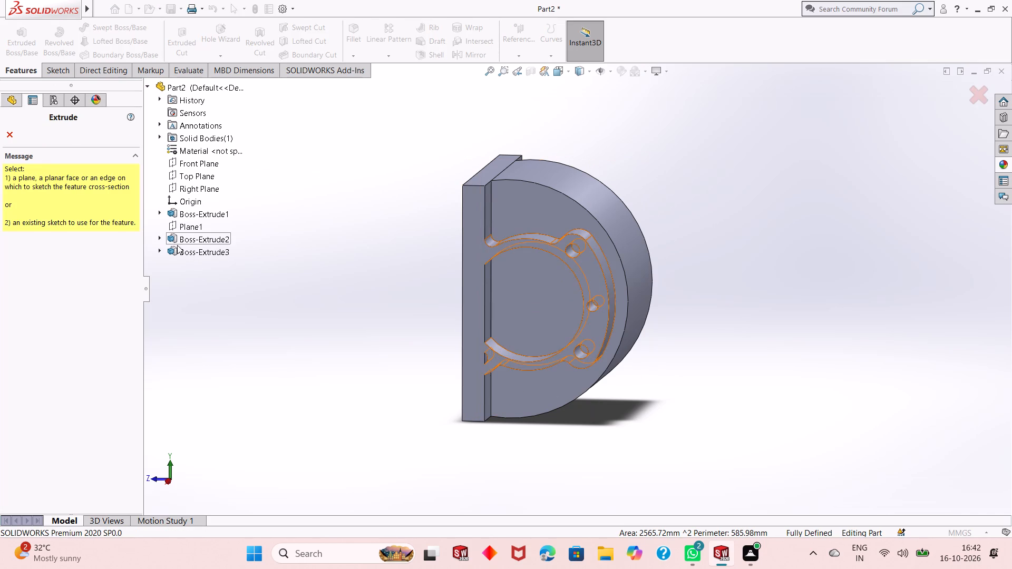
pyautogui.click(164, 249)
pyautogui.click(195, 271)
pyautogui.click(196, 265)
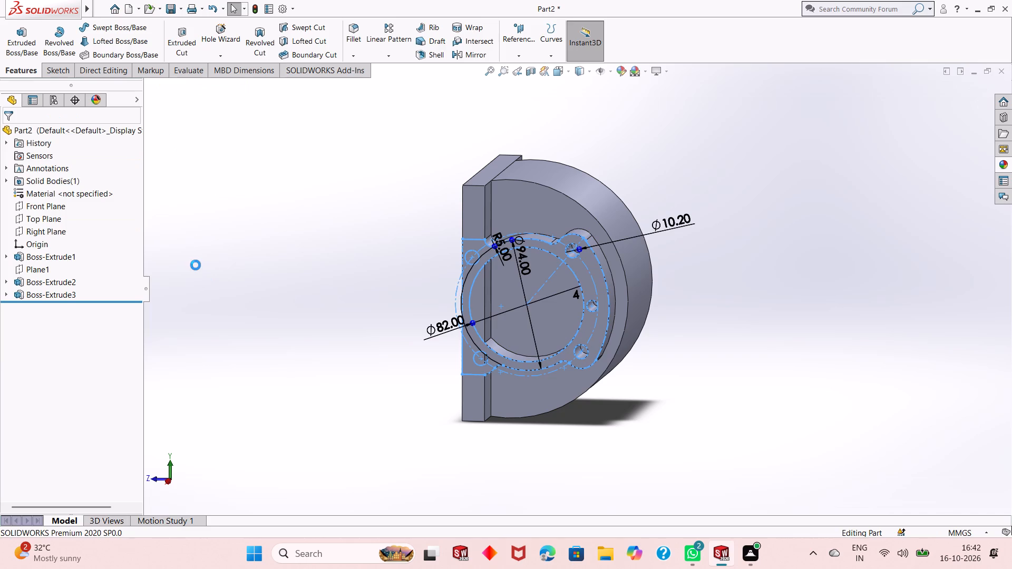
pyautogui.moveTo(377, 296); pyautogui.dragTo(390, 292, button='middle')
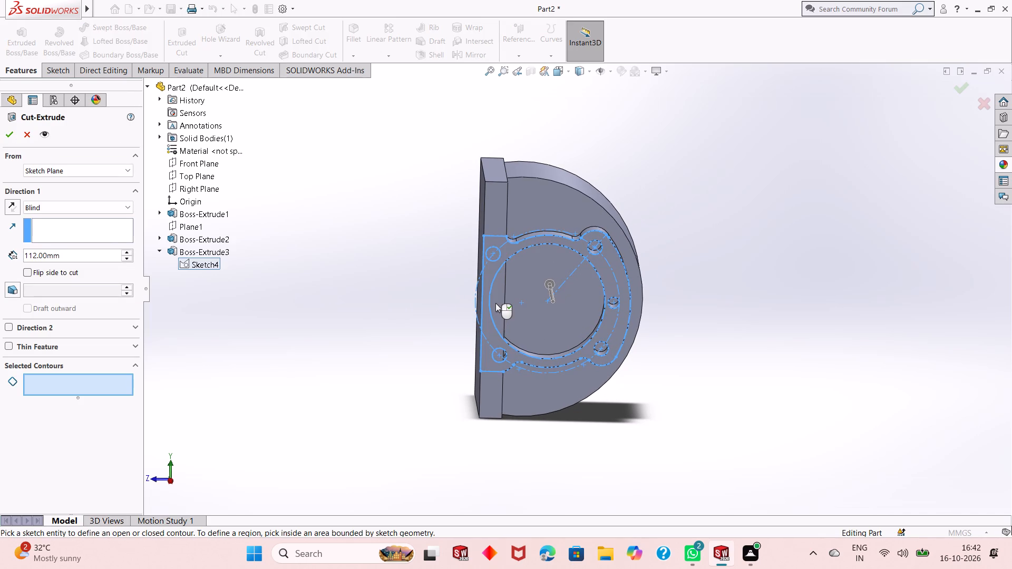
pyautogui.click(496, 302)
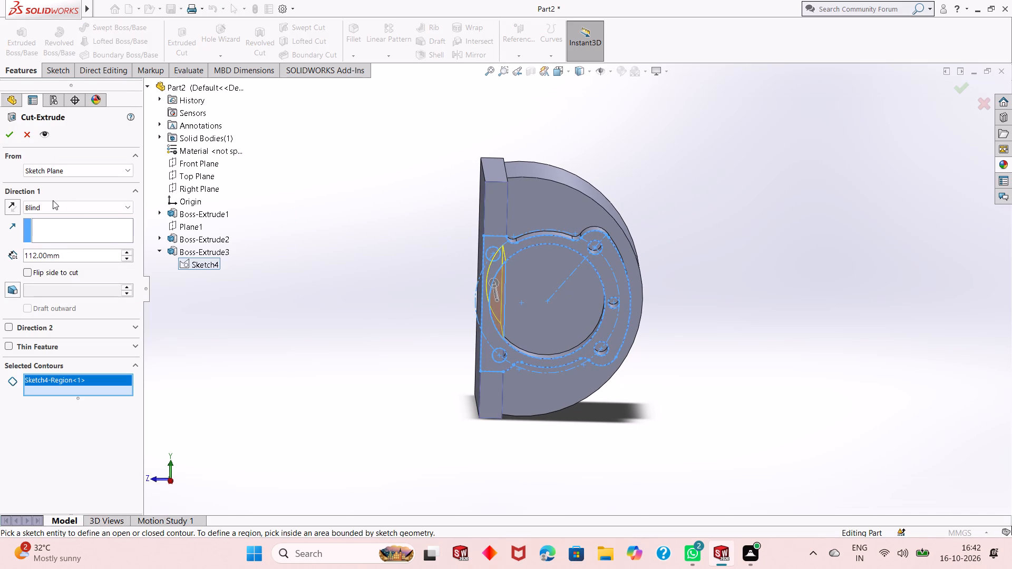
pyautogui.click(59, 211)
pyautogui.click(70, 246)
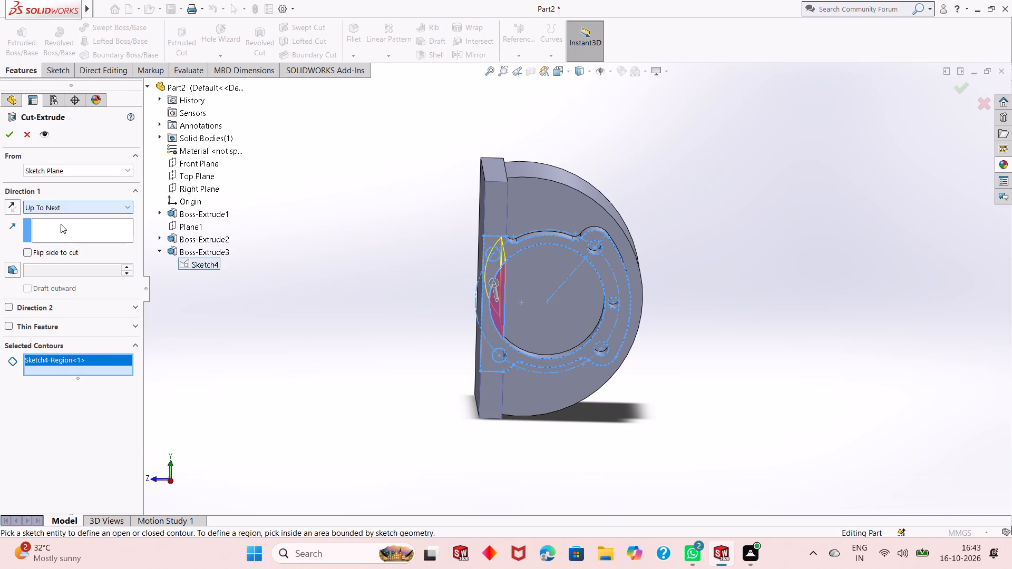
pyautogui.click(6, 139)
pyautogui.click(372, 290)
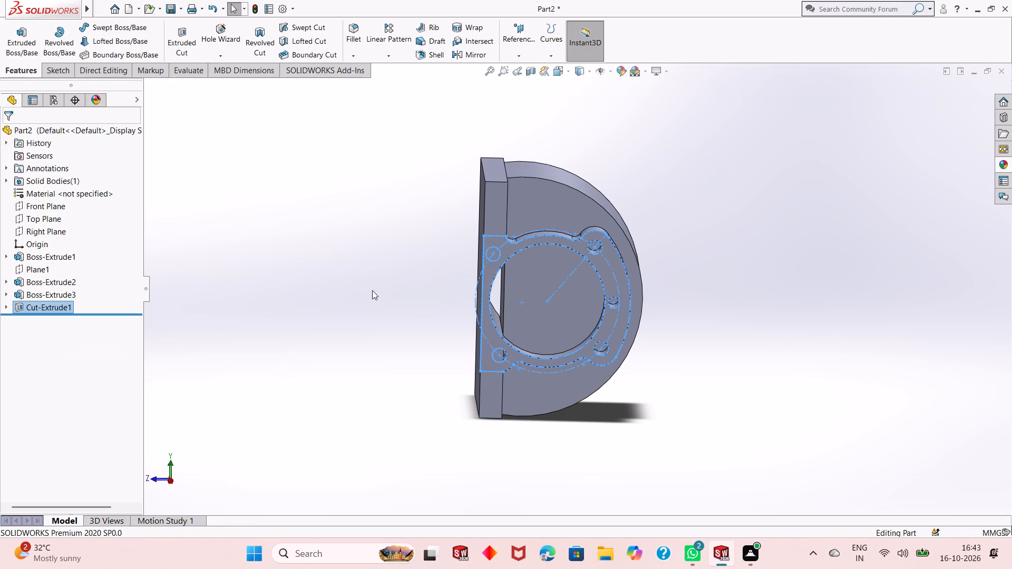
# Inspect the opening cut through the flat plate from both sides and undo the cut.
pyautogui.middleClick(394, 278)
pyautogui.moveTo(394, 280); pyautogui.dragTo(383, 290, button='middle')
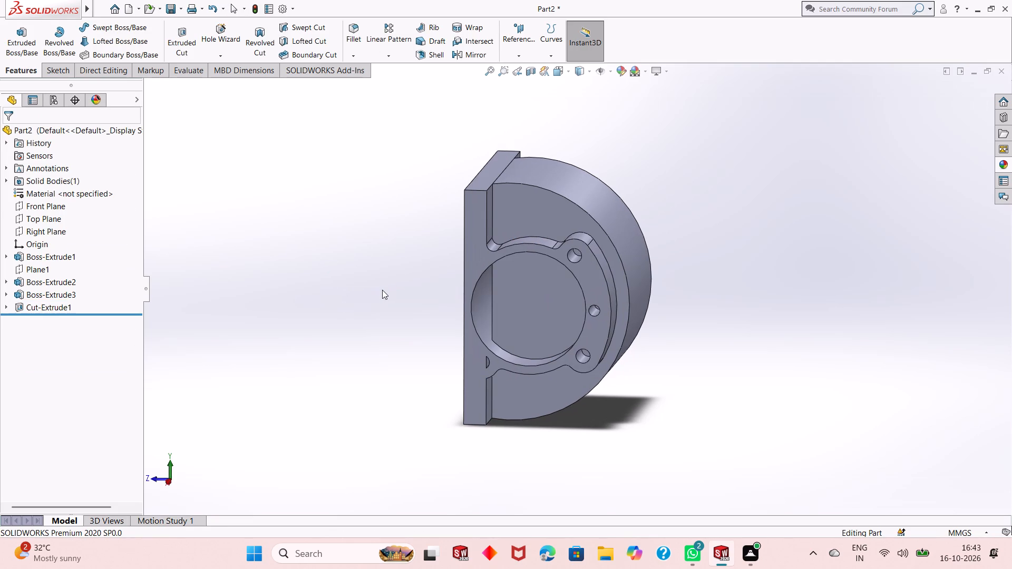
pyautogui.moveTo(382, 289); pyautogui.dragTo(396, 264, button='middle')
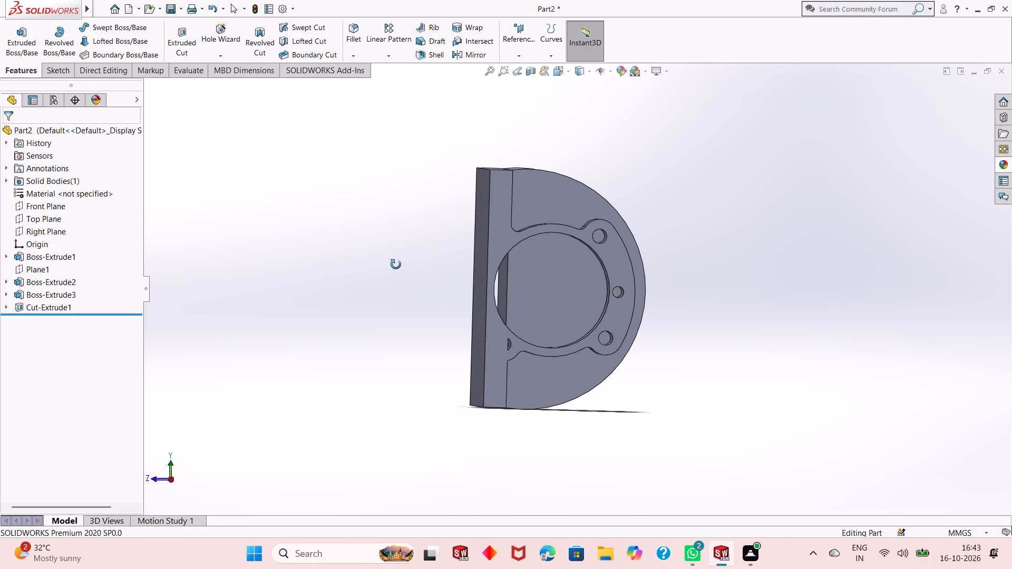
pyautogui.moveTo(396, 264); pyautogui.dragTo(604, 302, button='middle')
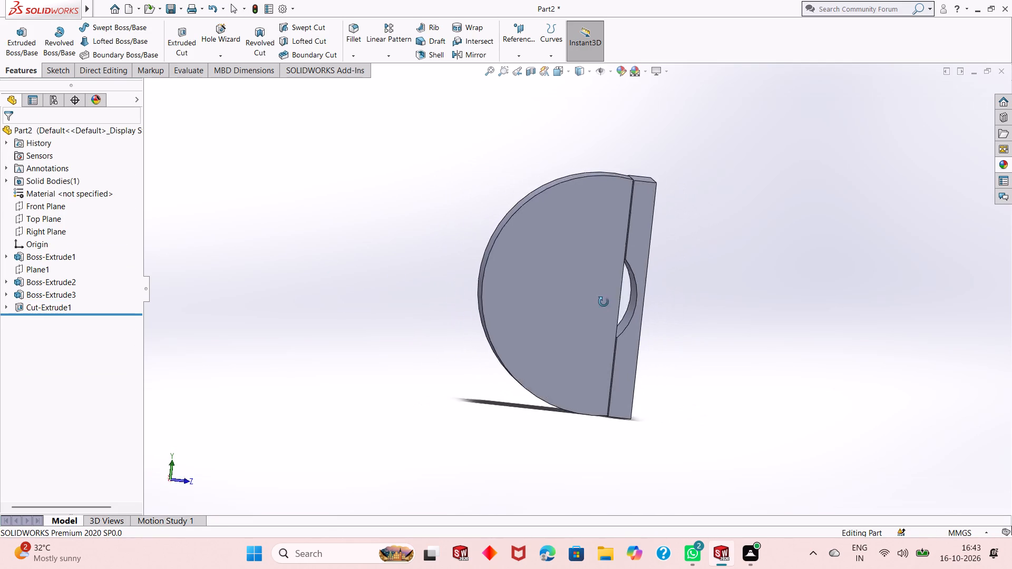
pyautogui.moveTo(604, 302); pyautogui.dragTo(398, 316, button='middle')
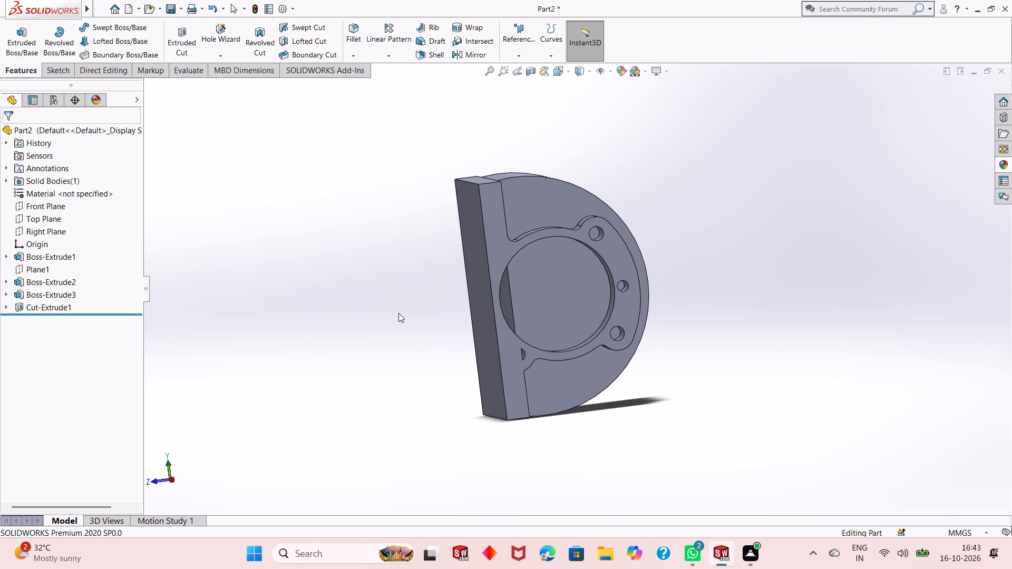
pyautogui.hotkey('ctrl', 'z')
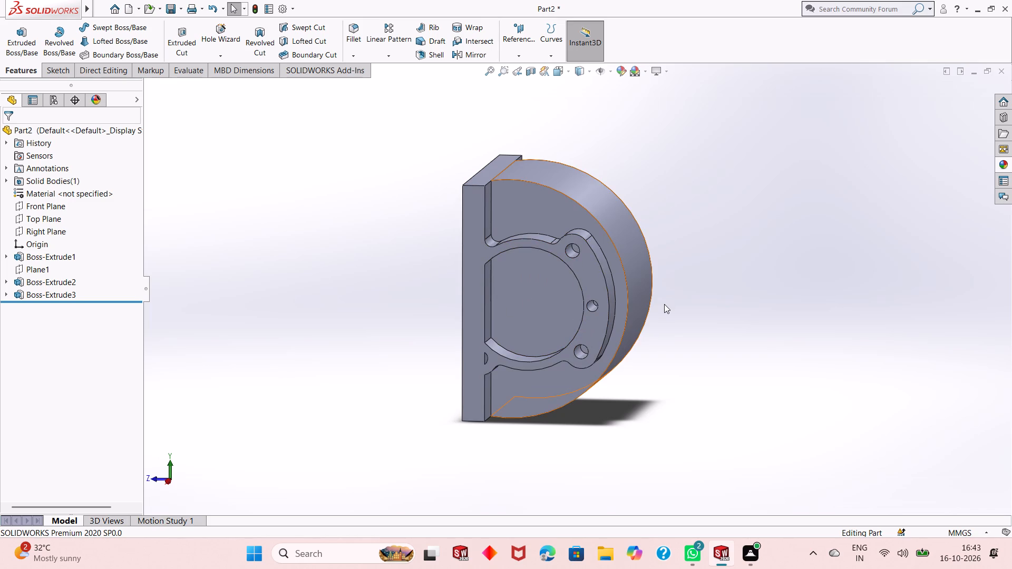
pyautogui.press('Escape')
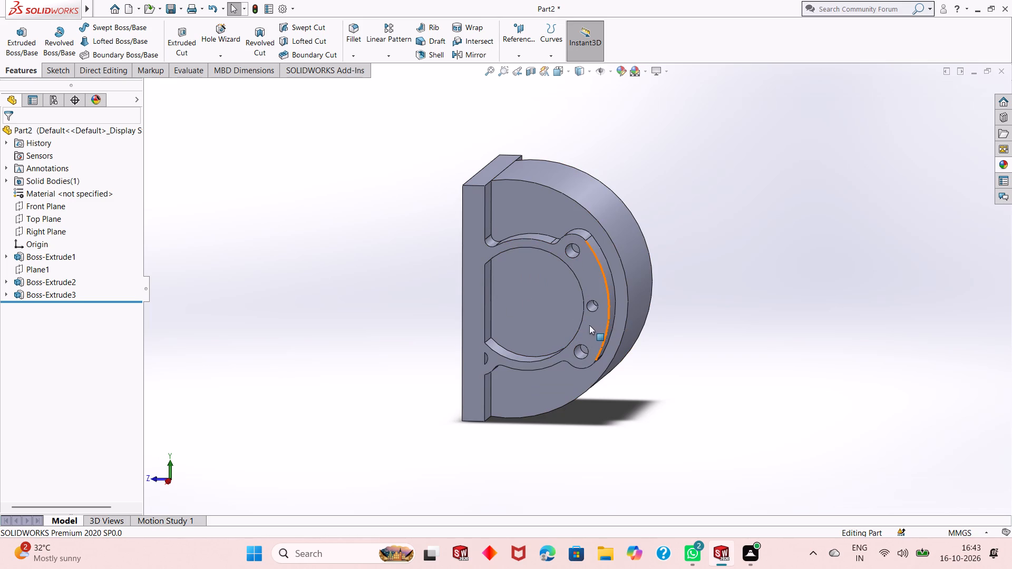
# Inspect the flange and its partial hole at the plate, and undo the flange extrusion to return to its sketch.
pyautogui.moveTo(653, 235); pyautogui.dragTo(643, 249, button='middle')
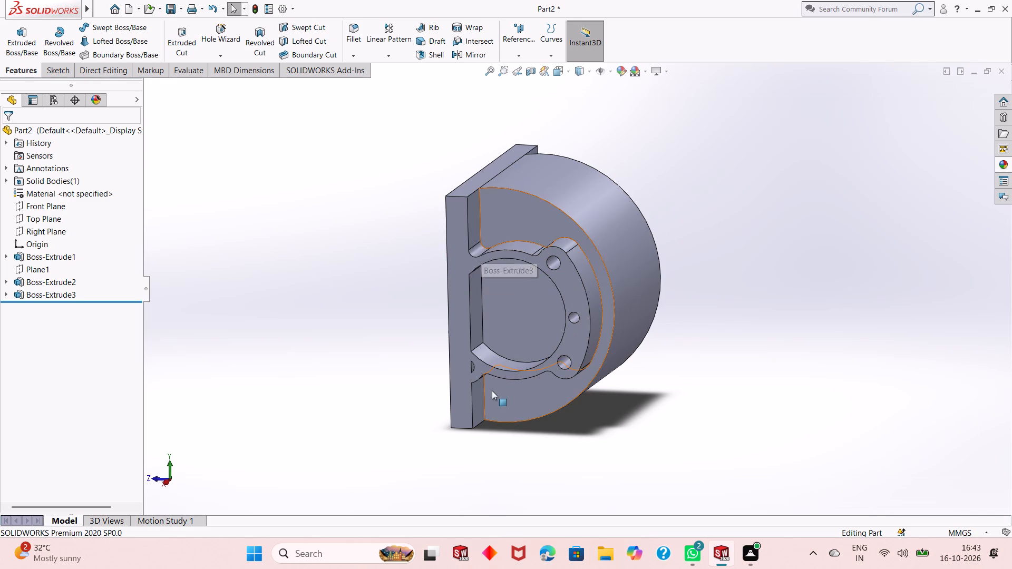
pyautogui.moveTo(517, 349); pyautogui.dragTo(540, 346, button='middle')
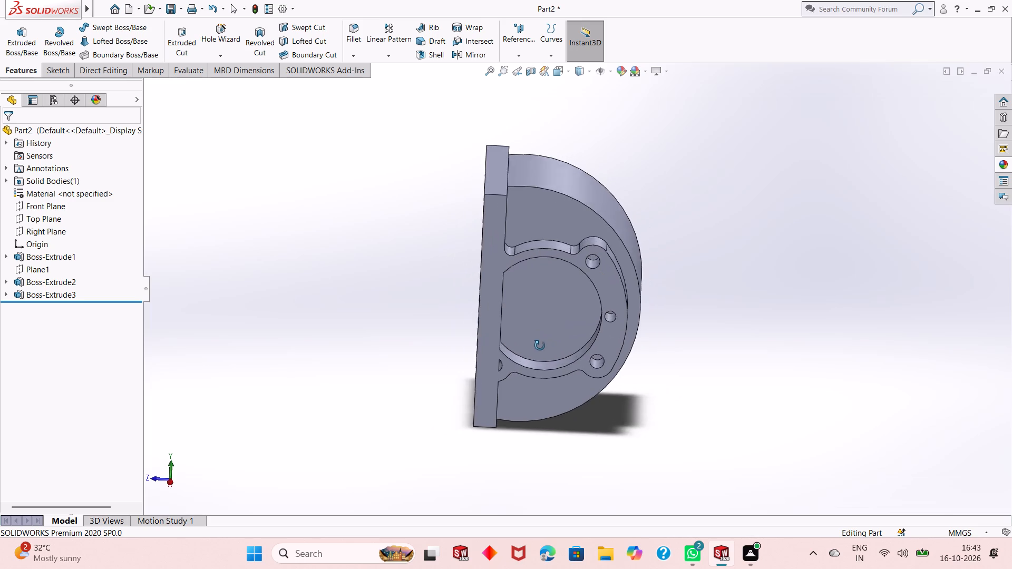
pyautogui.moveTo(540, 346); pyautogui.dragTo(541, 321, button='middle')
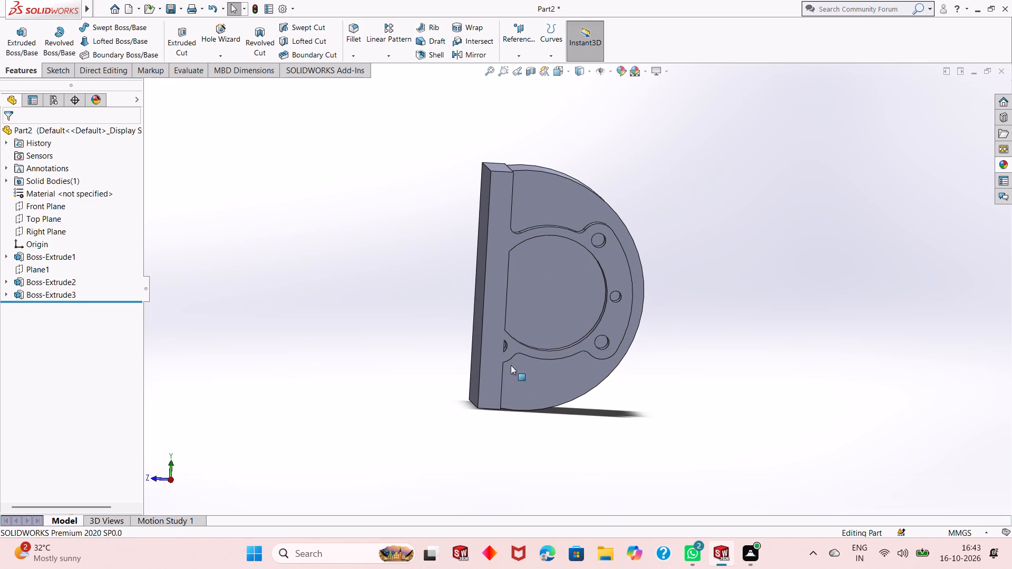
pyautogui.moveTo(513, 339); pyautogui.dragTo(507, 344, button='middle')
pyautogui.scroll(-8, 507, 355)
pyautogui.middleClick(547, 330)
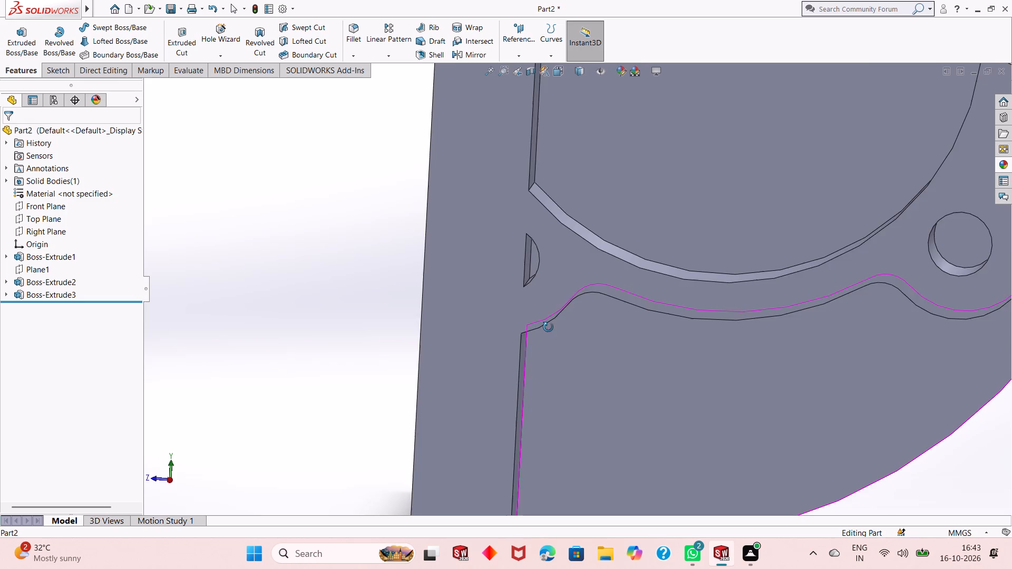
pyautogui.scroll(4, 544, 330)
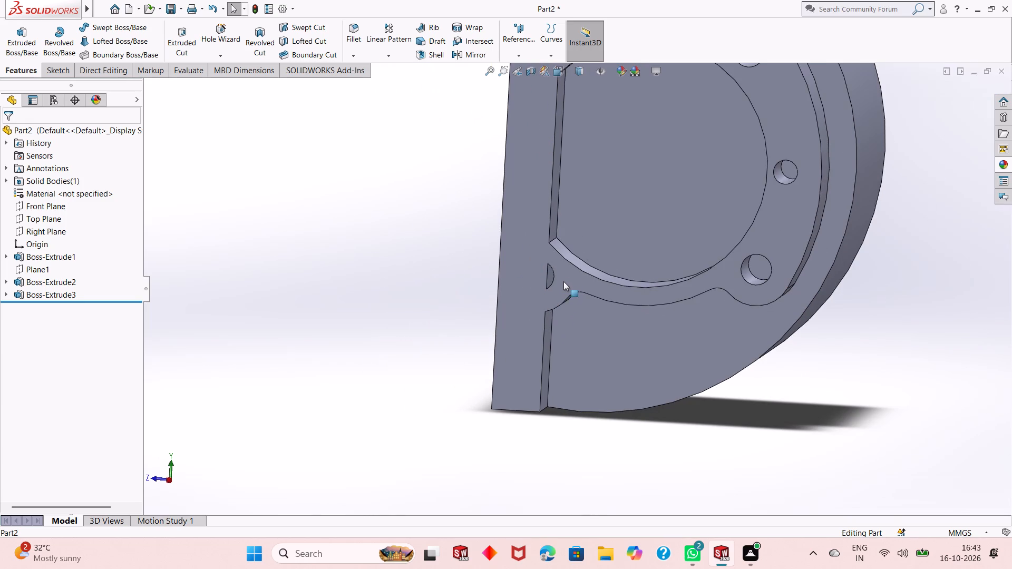
pyautogui.hotkey('ctrl', 'z')
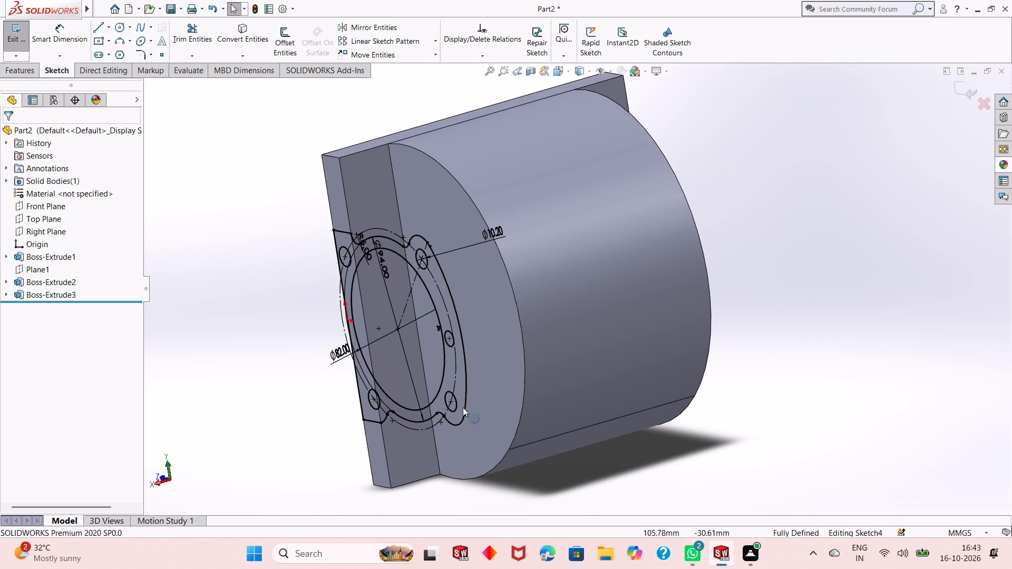
# Examine where the flange profile, its lower lobe and bolt hole cross the flat plate and the half-round face.
pyautogui.moveTo(346, 398); pyautogui.dragTo(395, 363, button='middle')
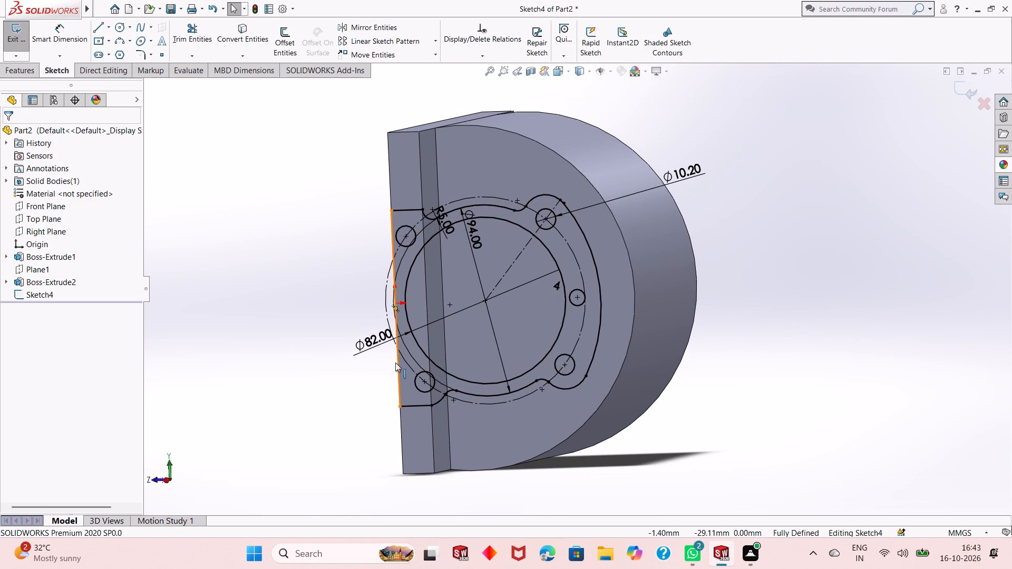
pyautogui.moveTo(486, 344); pyautogui.dragTo(498, 339, button='middle')
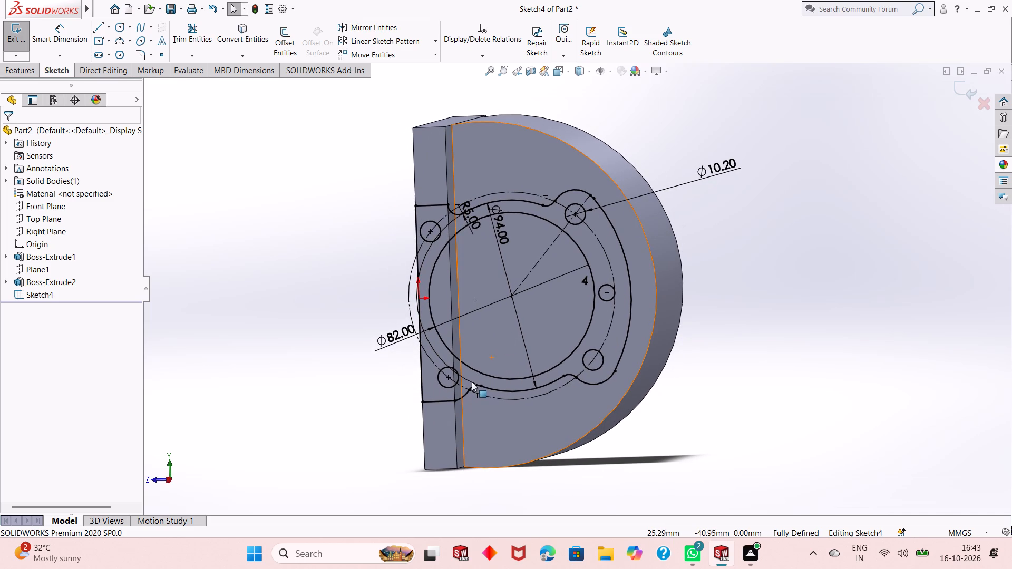
pyautogui.scroll(-3, 472, 382)
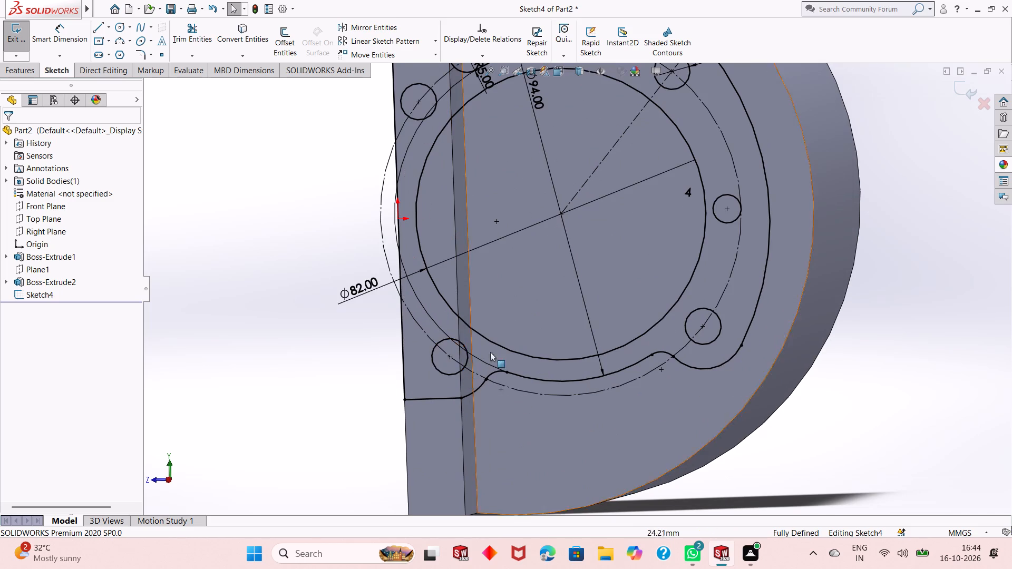
pyautogui.scroll(-3, 528, 338)
pyautogui.scroll(7, 529, 338)
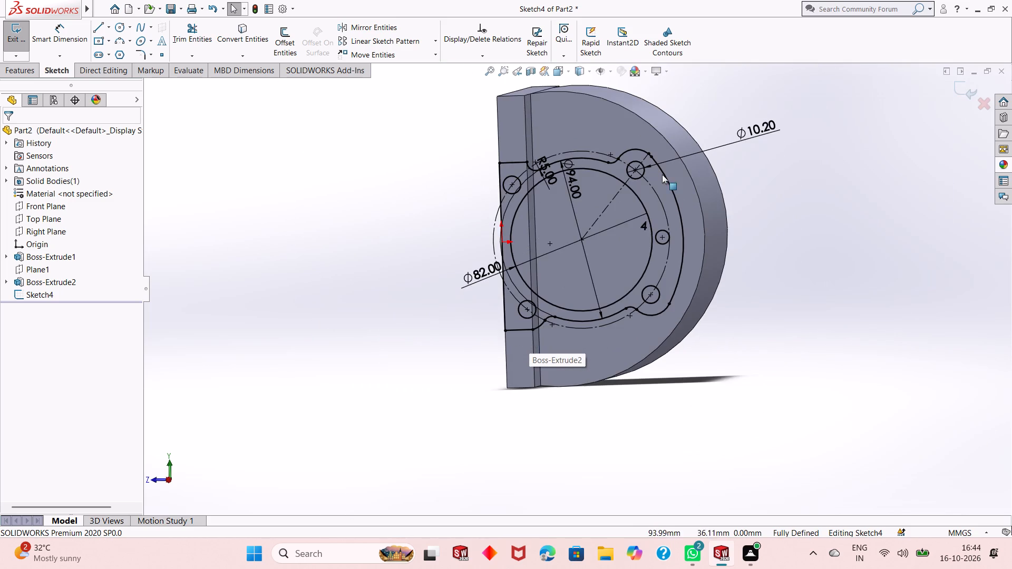
pyautogui.scroll(-2, 662, 174)
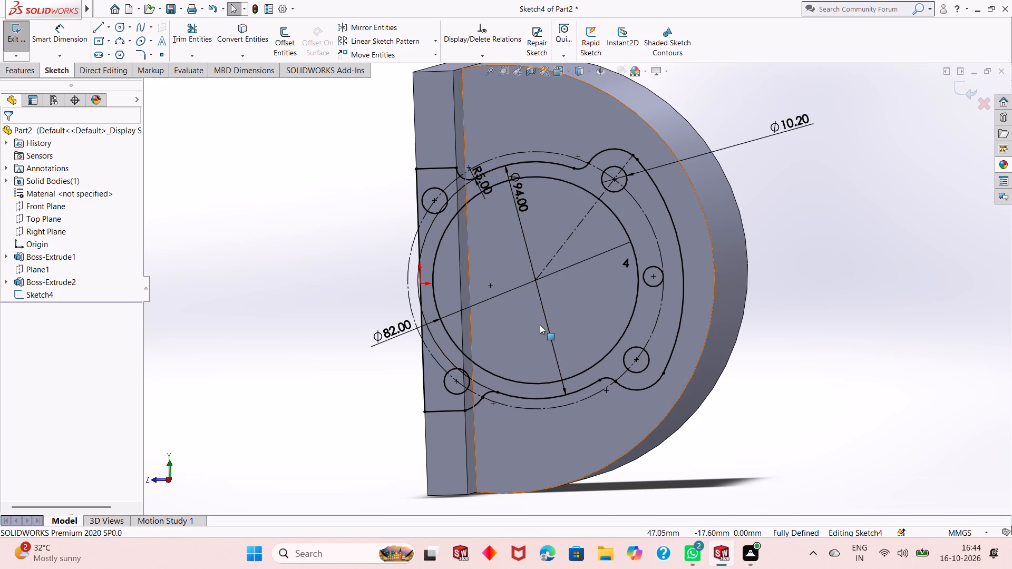
# Draw a 51 mm construction line from the 82 mm circle's centre to the centre of the lower bolt hole on the plate.
pyautogui.click(105, 27)
pyautogui.click(115, 51)
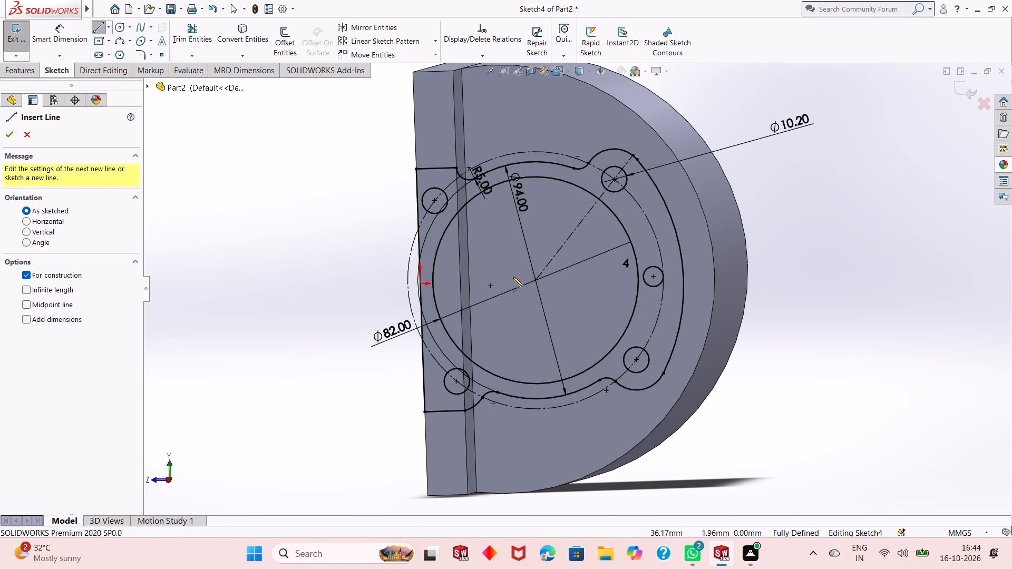
pyautogui.click(537, 281)
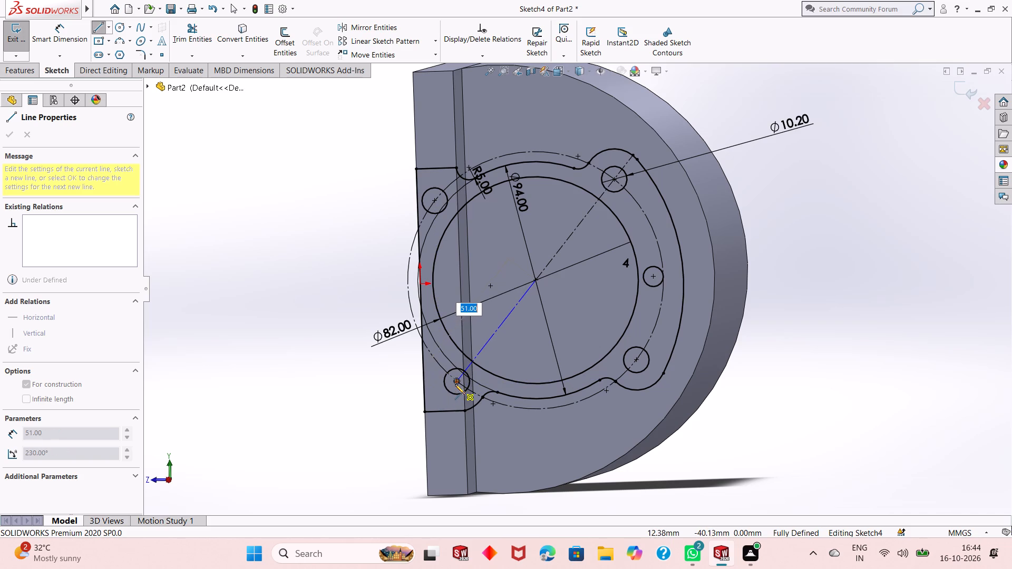
pyautogui.click(455, 384)
pyautogui.press('Escape')
pyautogui.press('Escape')
pyautogui.press('Escape')
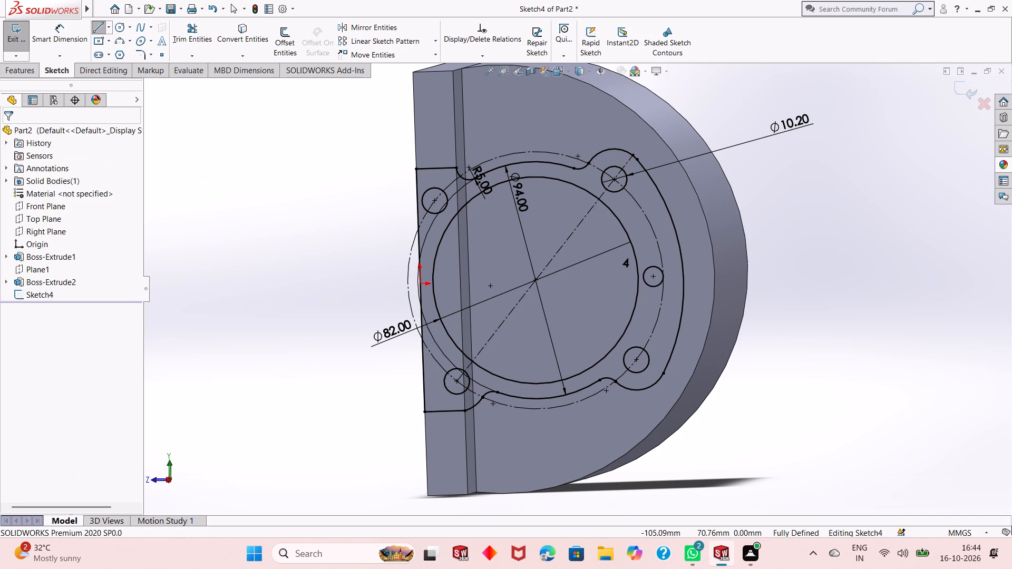
# Check the new construction line's angle from the vertical and from the horizontal using Smart Dimension, without placing a dimension.
pyautogui.click(59, 30)
pyautogui.click(498, 328)
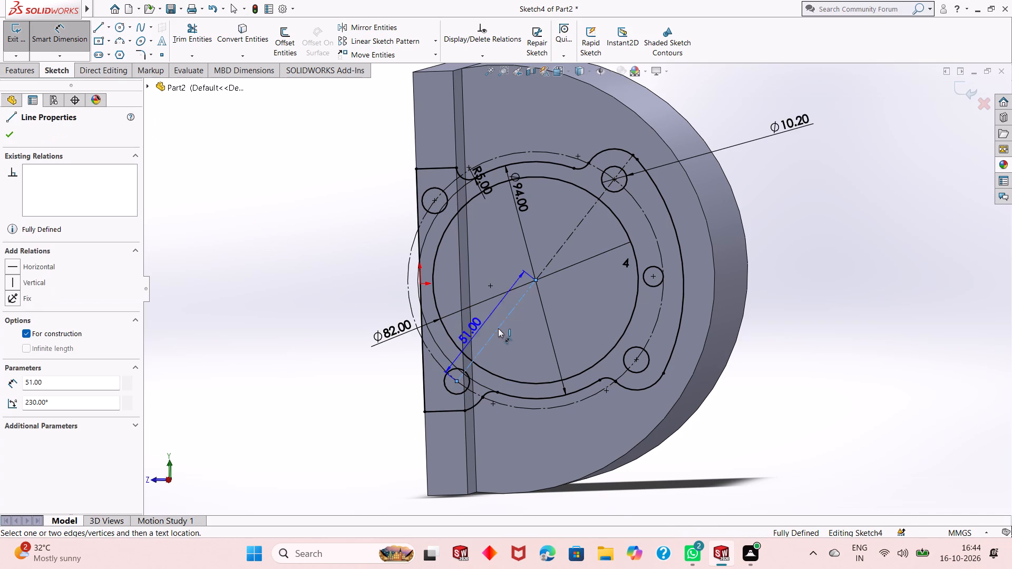
pyautogui.click(537, 279)
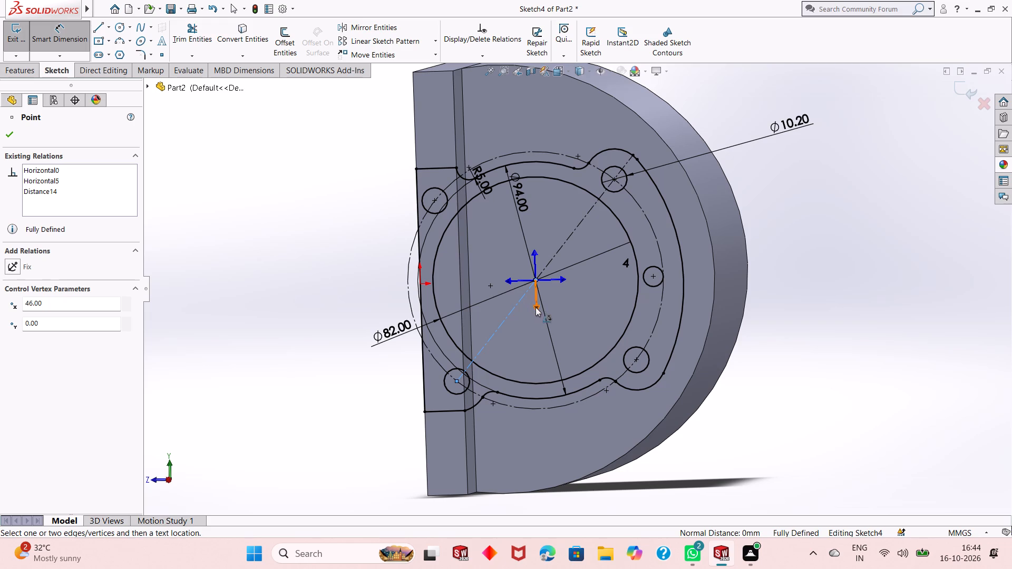
pyautogui.click(536, 307)
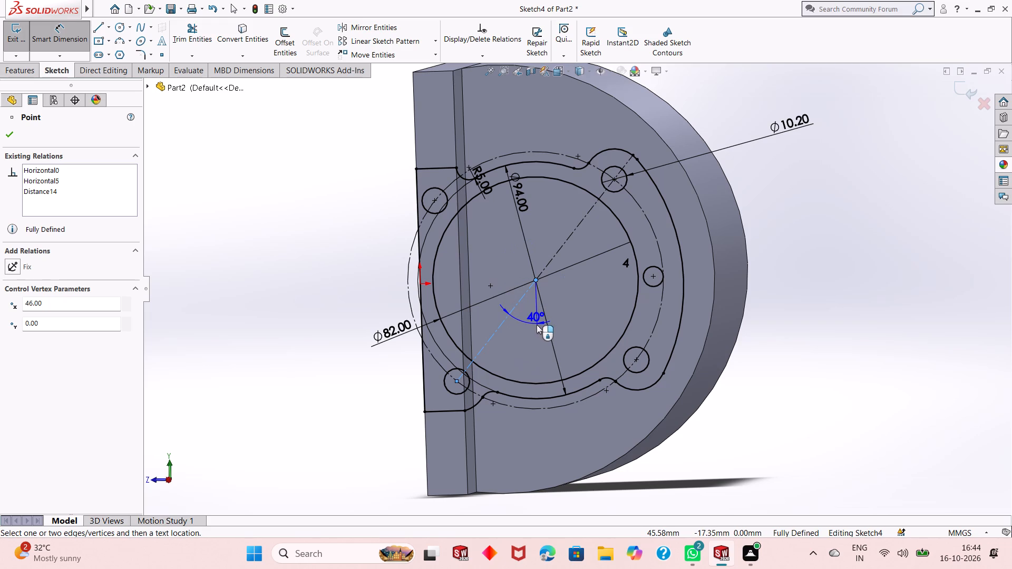
pyautogui.press('Escape')
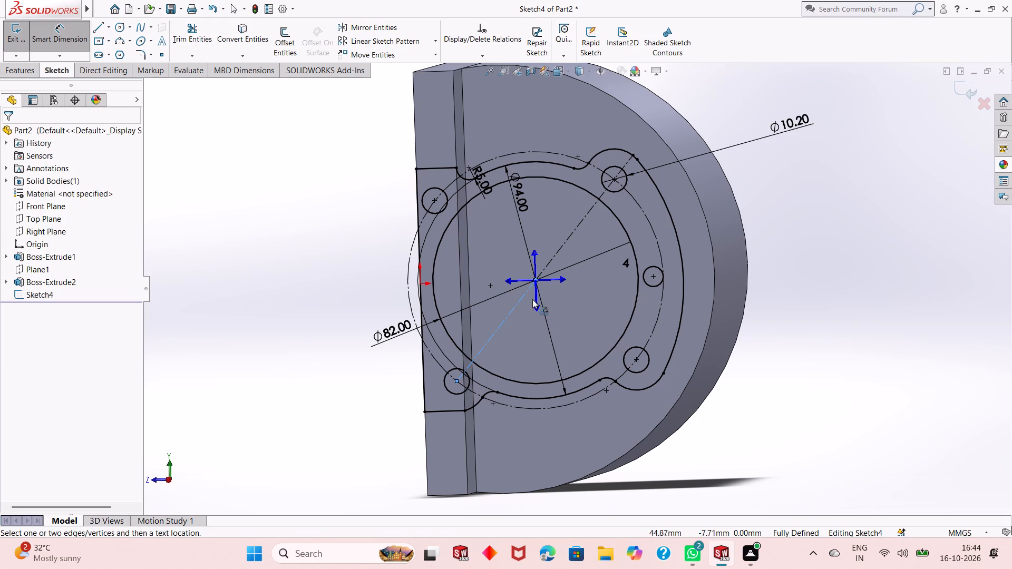
pyautogui.click(505, 280)
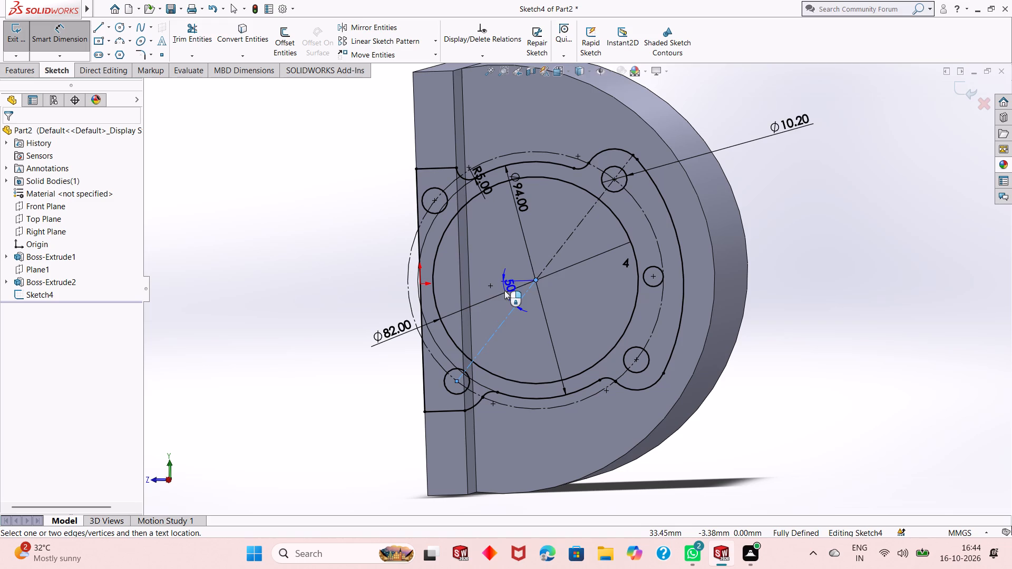
pyautogui.press('Escape')
pyautogui.press('Escape')
pyautogui.write('`````')
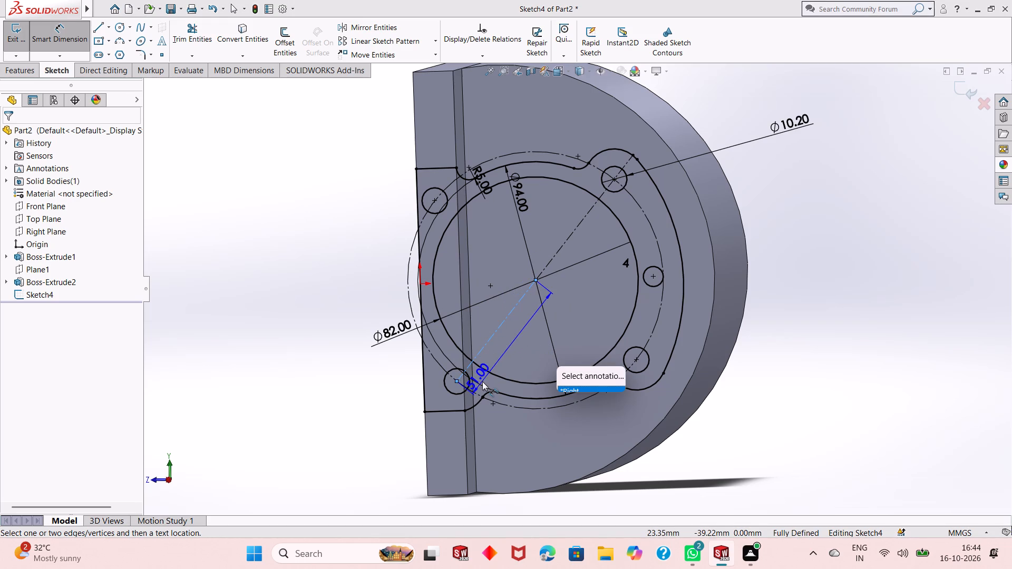
pyautogui.press('Escape')
pyautogui.press('Escape')
pyautogui.press('Escape')
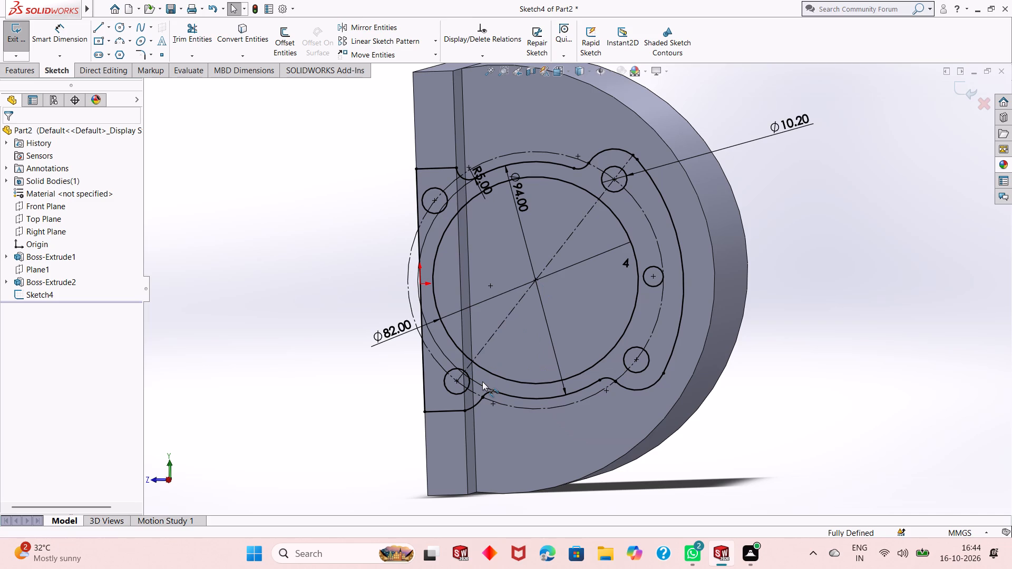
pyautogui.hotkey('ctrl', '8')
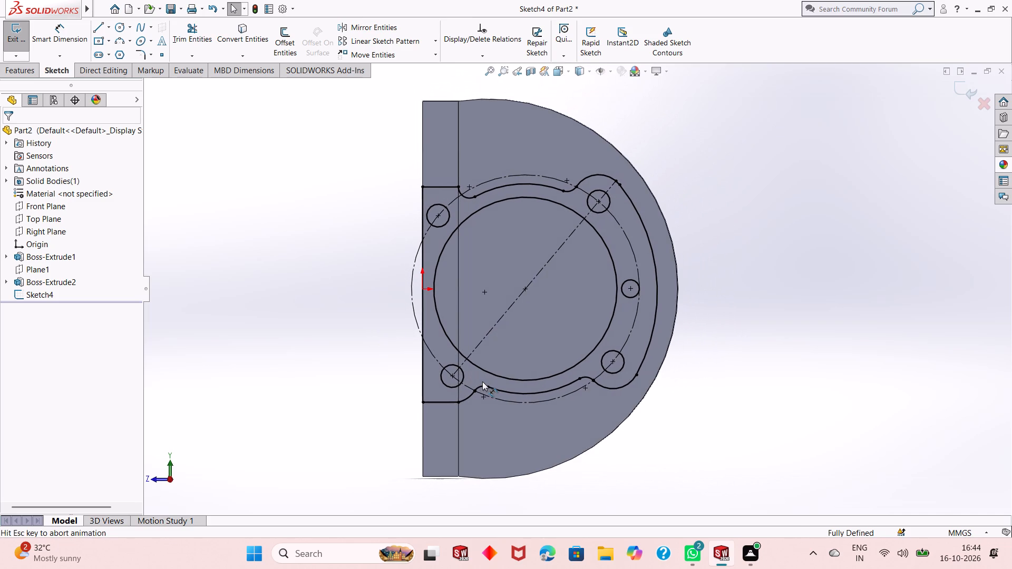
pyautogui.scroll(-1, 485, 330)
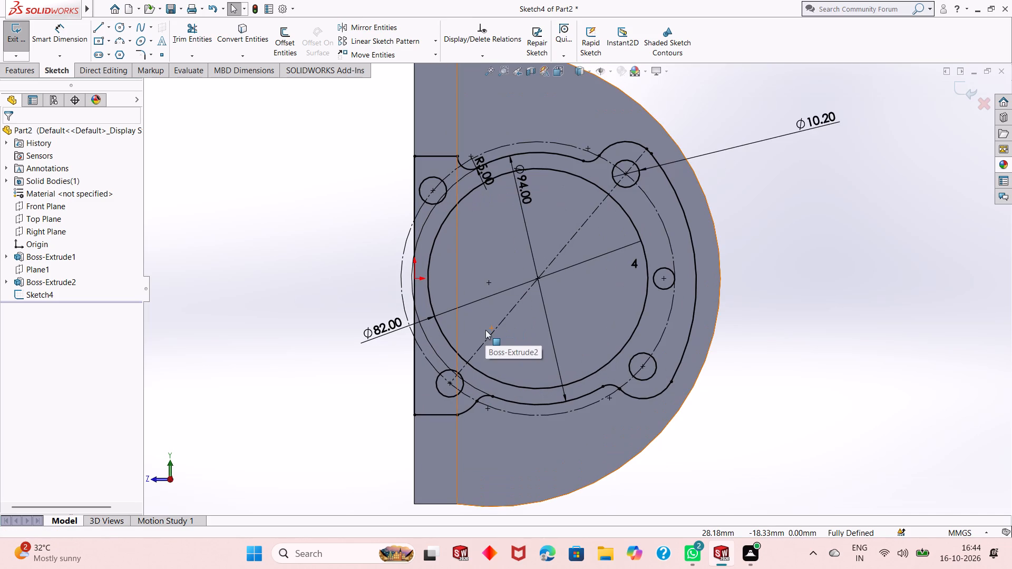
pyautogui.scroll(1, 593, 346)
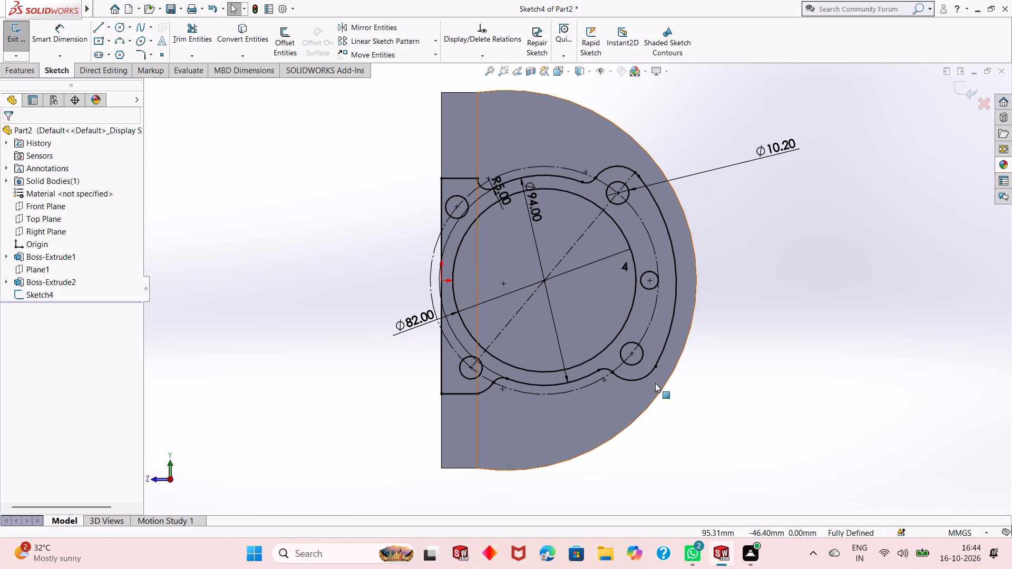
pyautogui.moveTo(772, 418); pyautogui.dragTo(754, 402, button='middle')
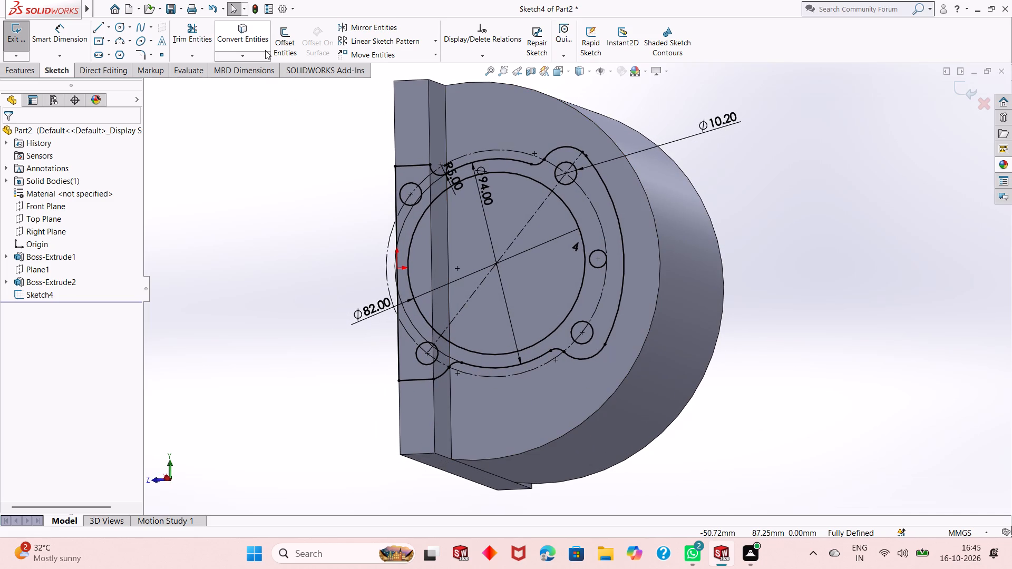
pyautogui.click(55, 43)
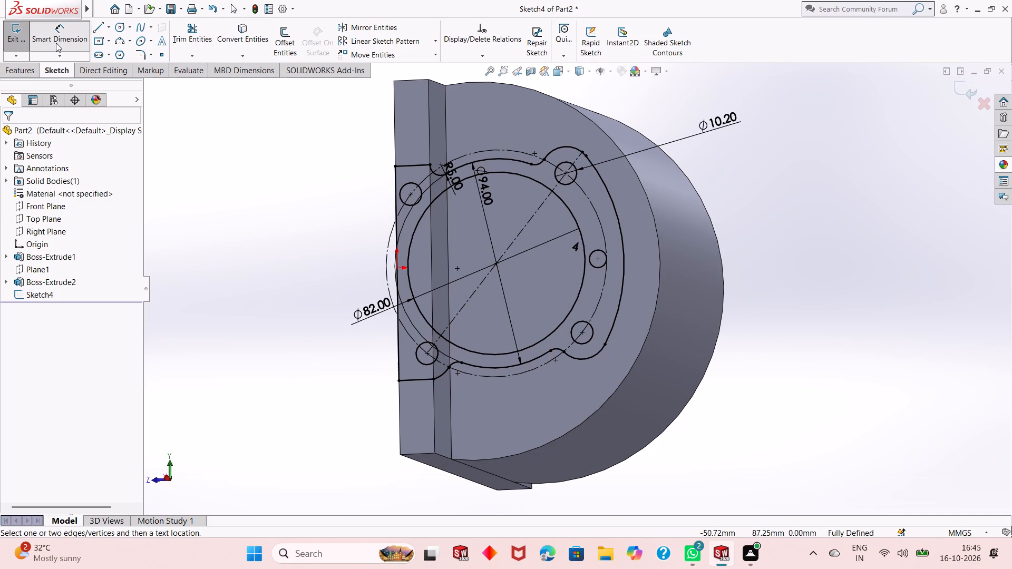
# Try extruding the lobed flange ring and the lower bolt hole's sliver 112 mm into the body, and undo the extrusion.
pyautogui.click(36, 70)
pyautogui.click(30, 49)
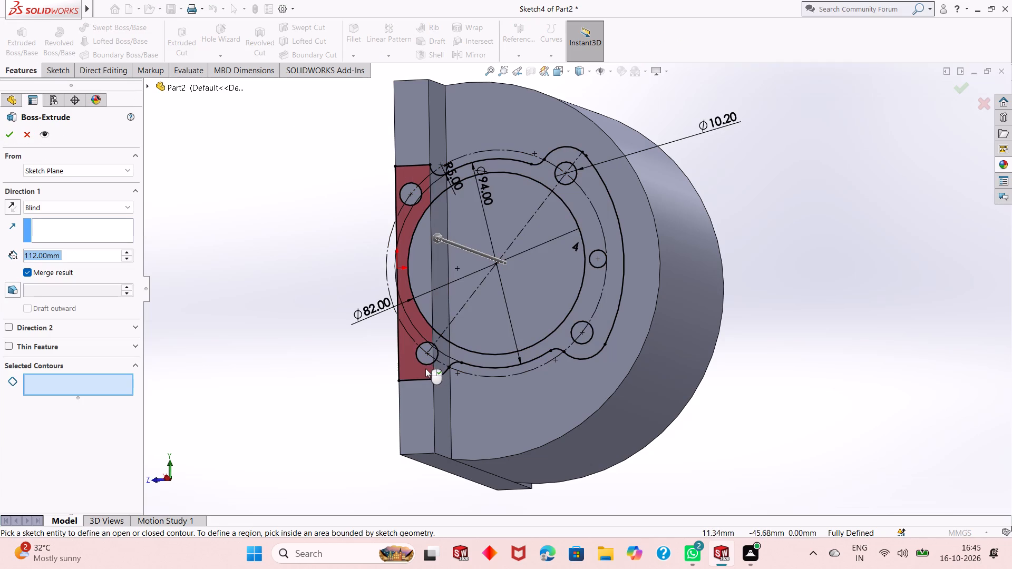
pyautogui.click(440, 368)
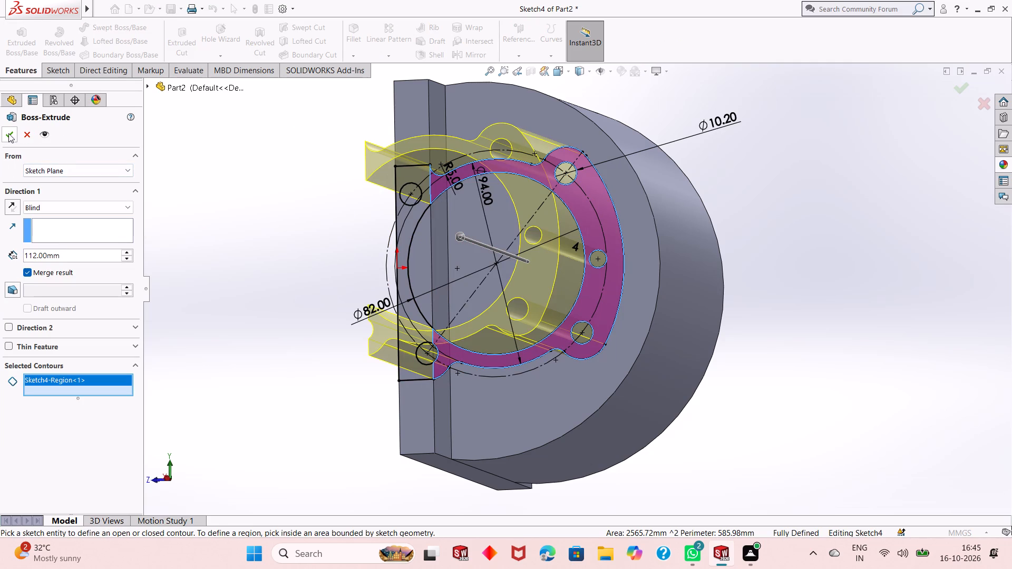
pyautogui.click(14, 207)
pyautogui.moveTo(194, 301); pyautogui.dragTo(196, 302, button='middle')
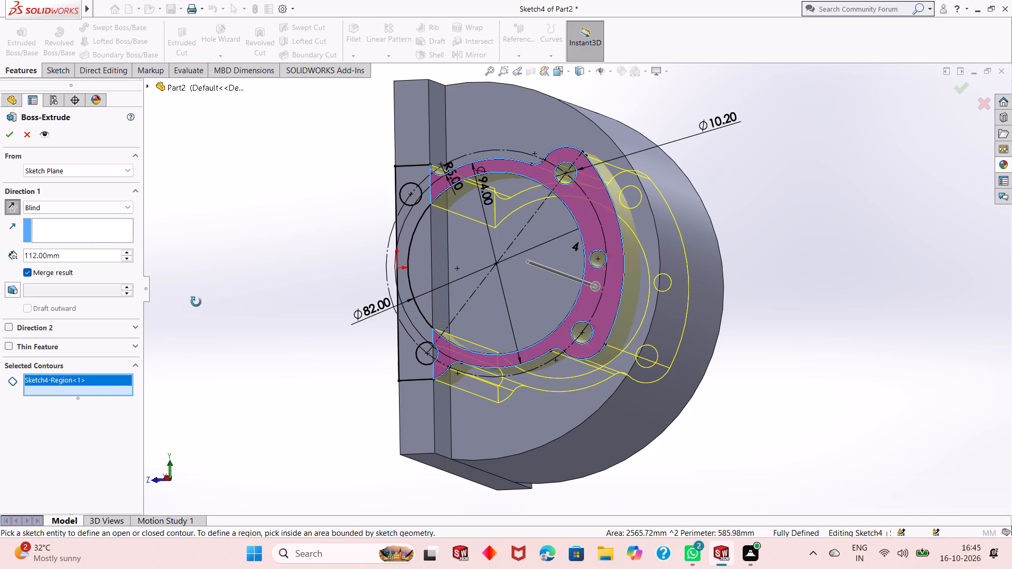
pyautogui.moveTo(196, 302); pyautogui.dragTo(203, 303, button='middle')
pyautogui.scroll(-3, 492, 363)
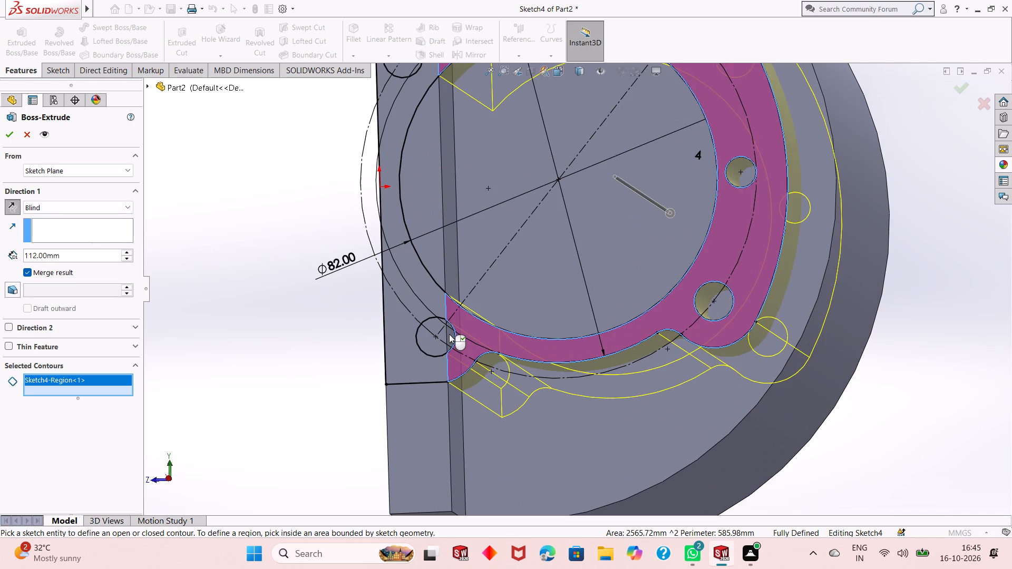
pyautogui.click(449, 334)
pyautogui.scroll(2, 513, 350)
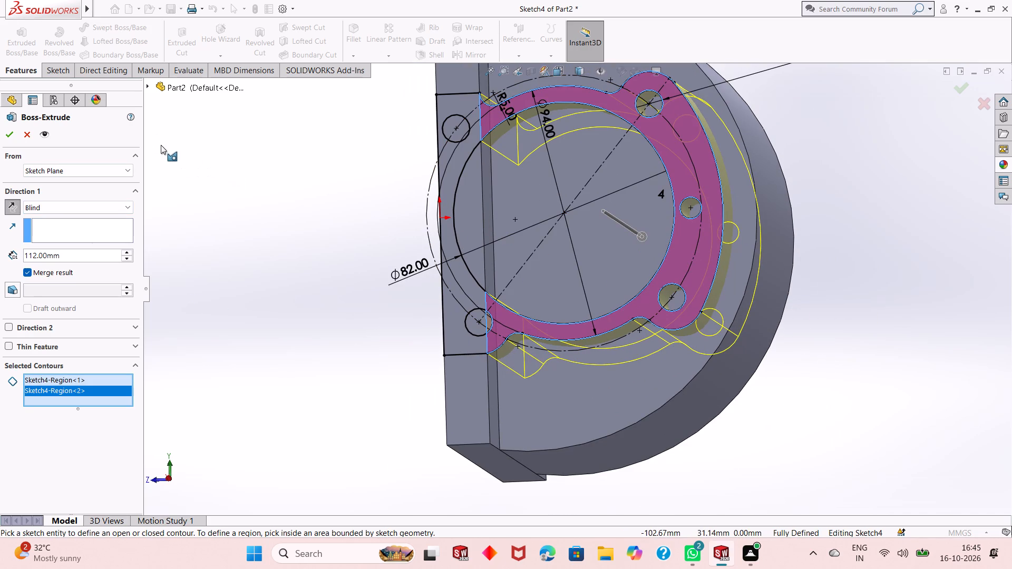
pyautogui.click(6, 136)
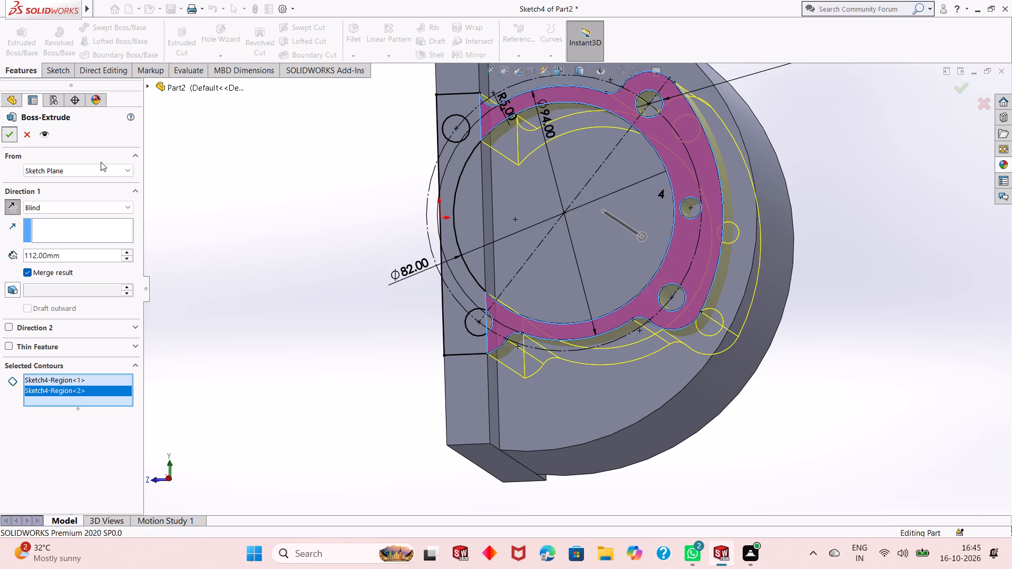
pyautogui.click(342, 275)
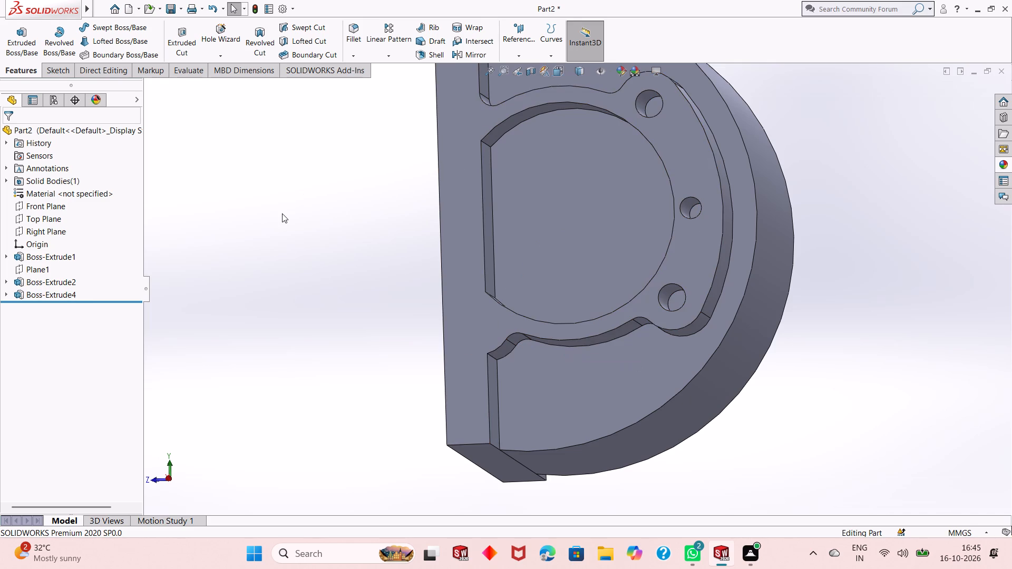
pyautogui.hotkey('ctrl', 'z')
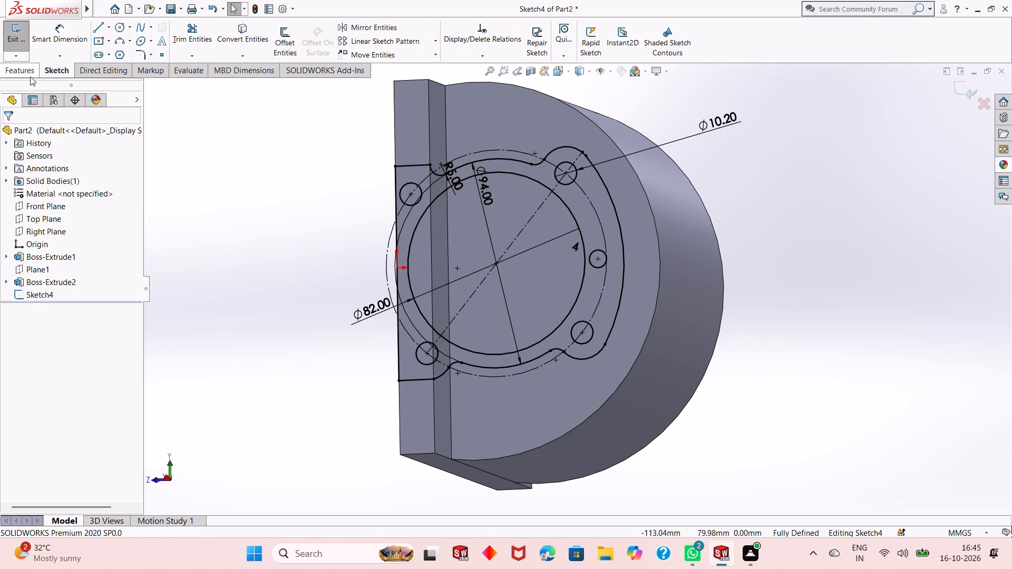
# Extrude the lobed flange ring region plus the lower bolt hole's sliver 112 mm blind in the reversed direction, into the body.
pyautogui.click(25, 68)
pyautogui.click(22, 50)
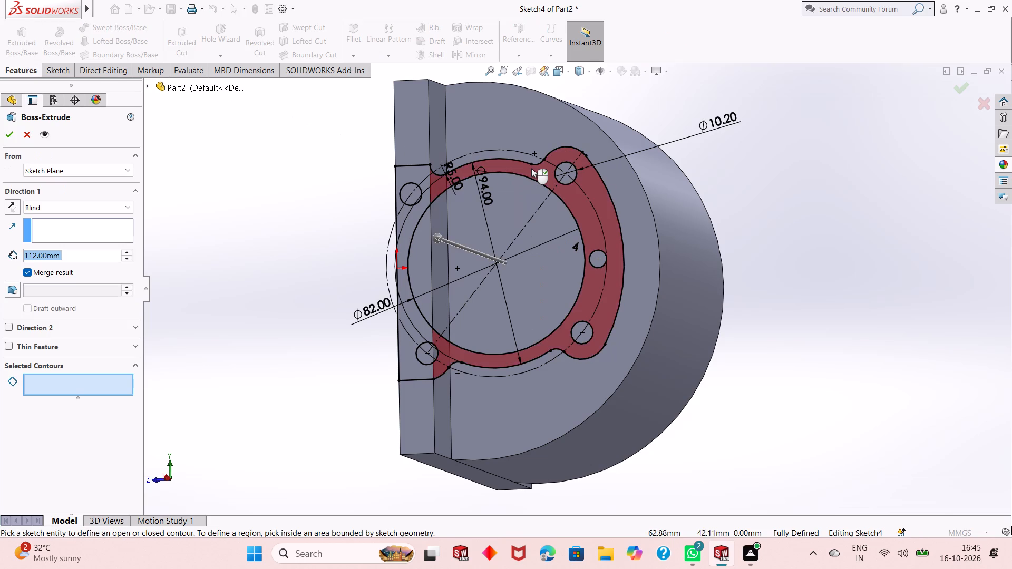
pyautogui.click(531, 168)
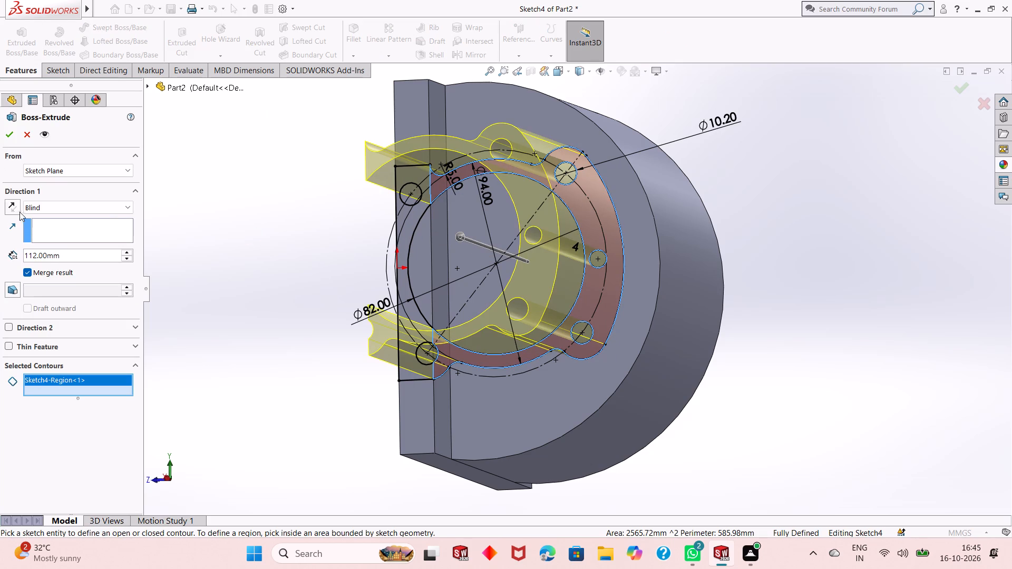
pyautogui.click(11, 209)
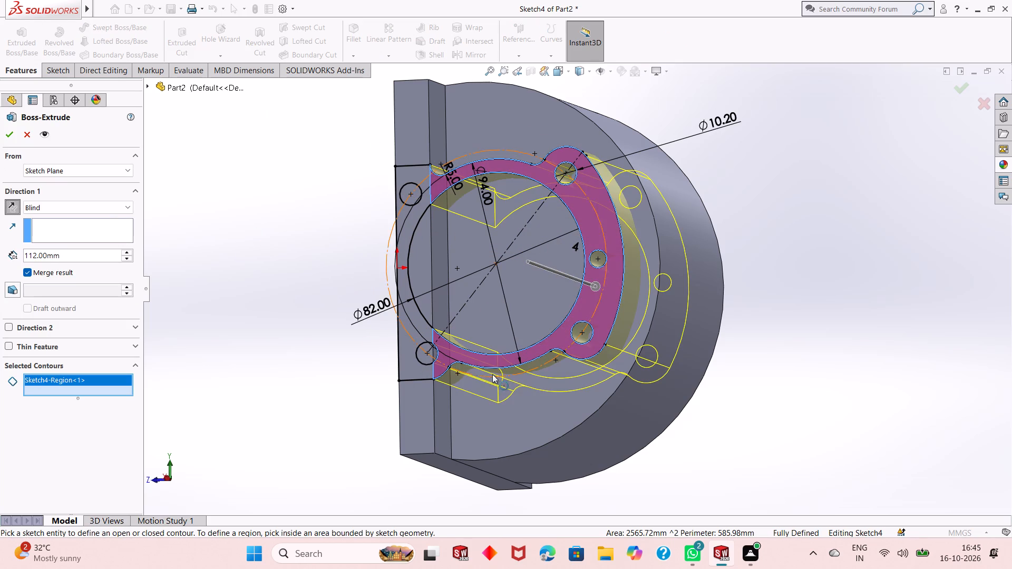
pyautogui.moveTo(493, 375); pyautogui.dragTo(505, 374, button='middle')
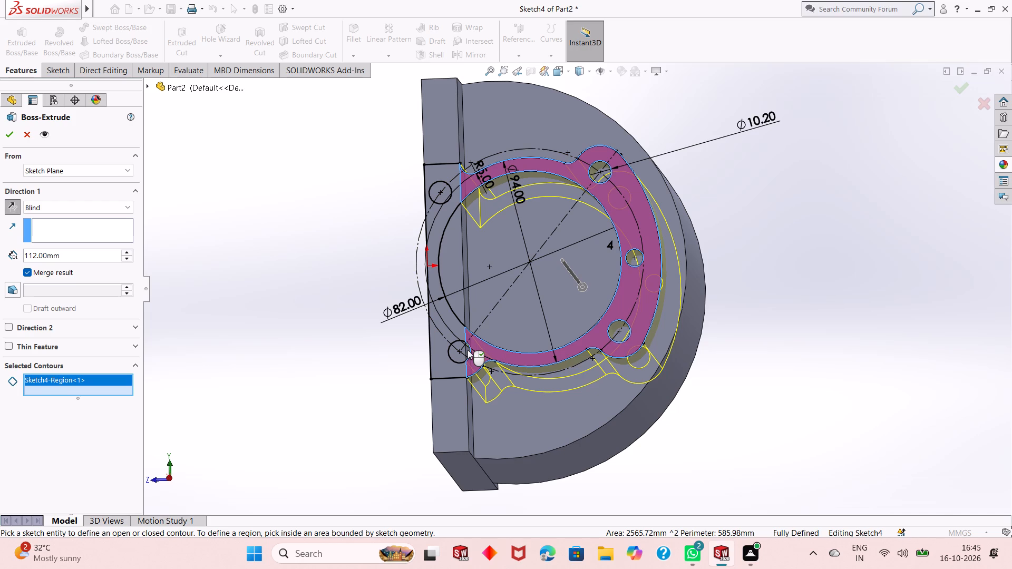
pyautogui.click(468, 350)
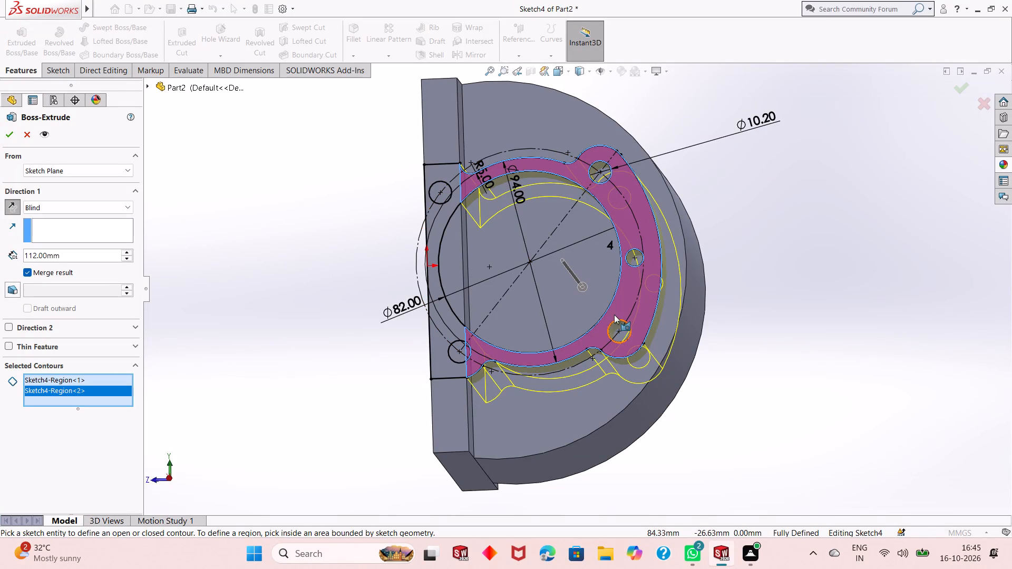
pyautogui.click(9, 135)
pyautogui.moveTo(597, 311); pyautogui.dragTo(526, 366, button='middle')
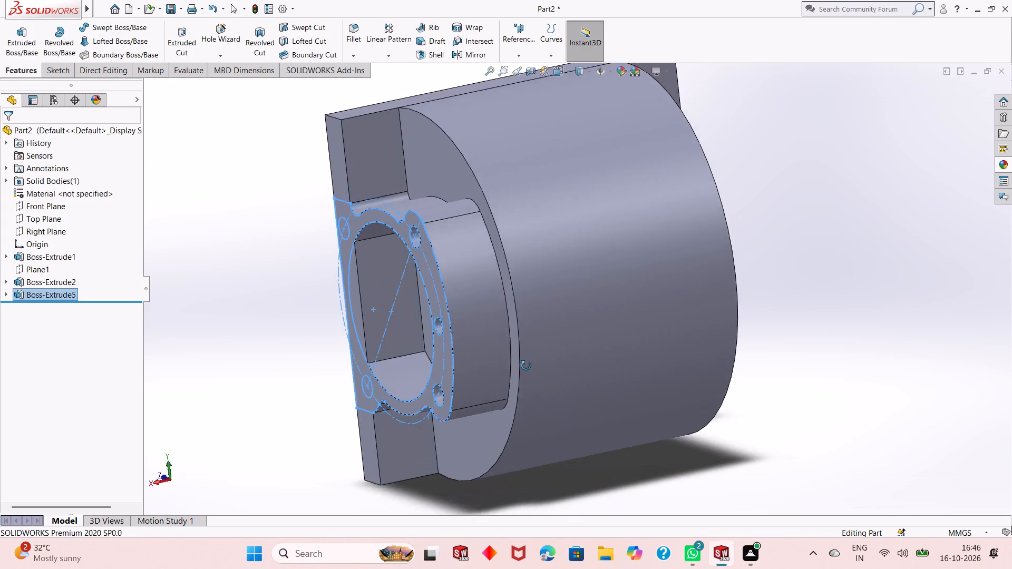
pyautogui.moveTo(526, 366); pyautogui.dragTo(549, 371, button='middle')
pyautogui.press('Escape')
pyautogui.press('Escape')
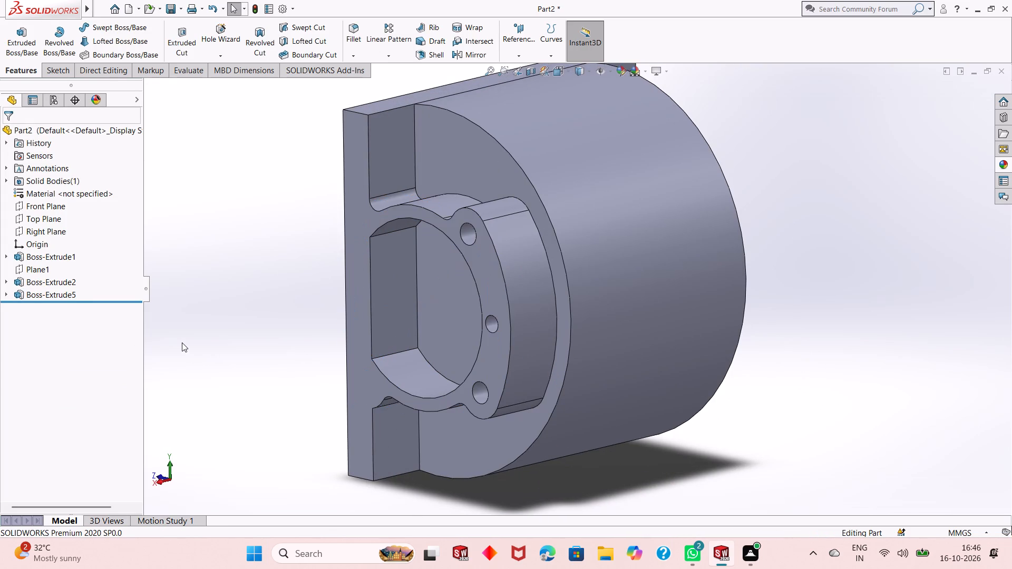
pyautogui.press('Escape')
# Change the flange extrusion's end condition to Up To Next.
pyautogui.click(53, 292)
pyautogui.click(64, 264)
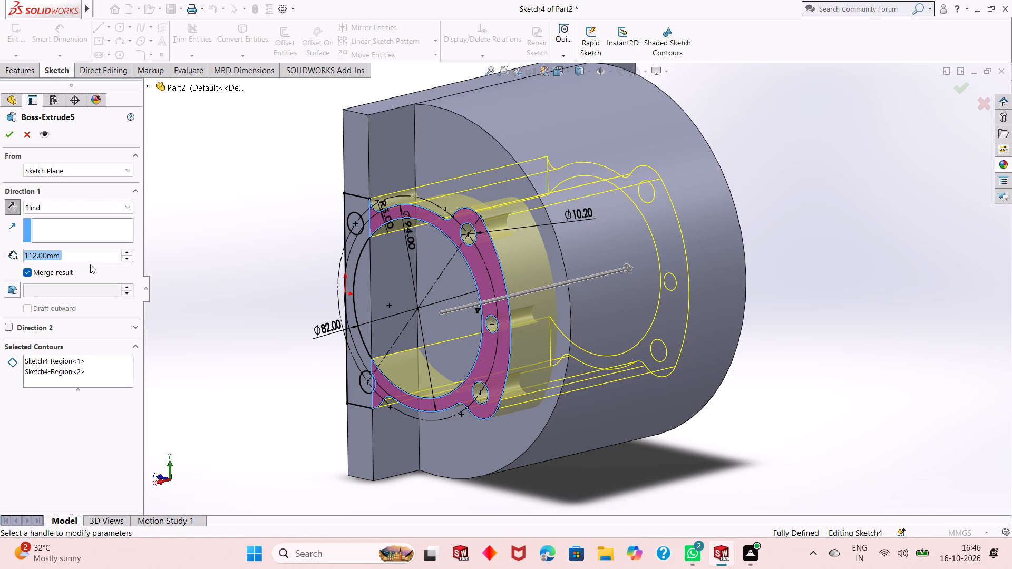
pyautogui.click(94, 209)
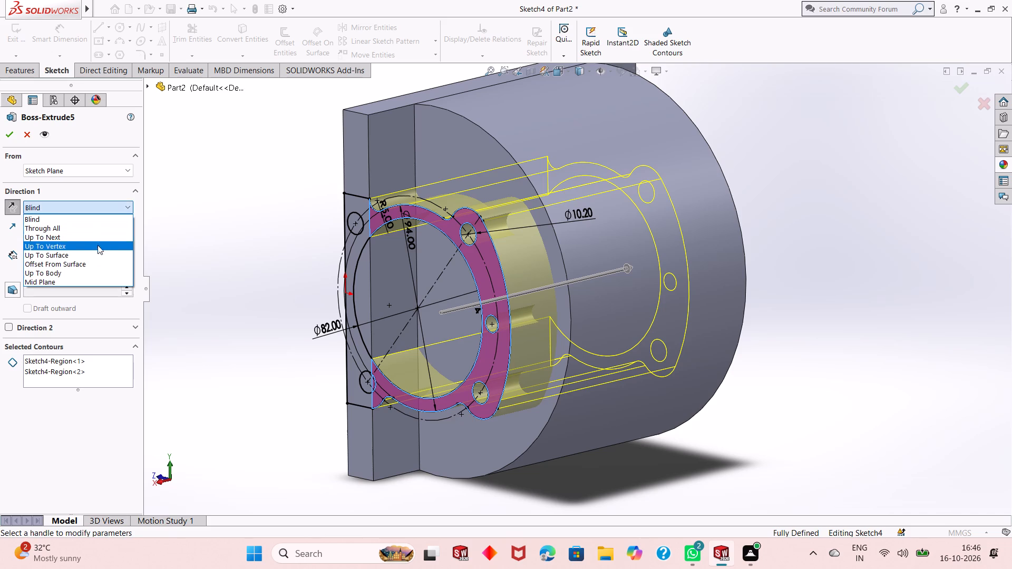
pyautogui.click(64, 237)
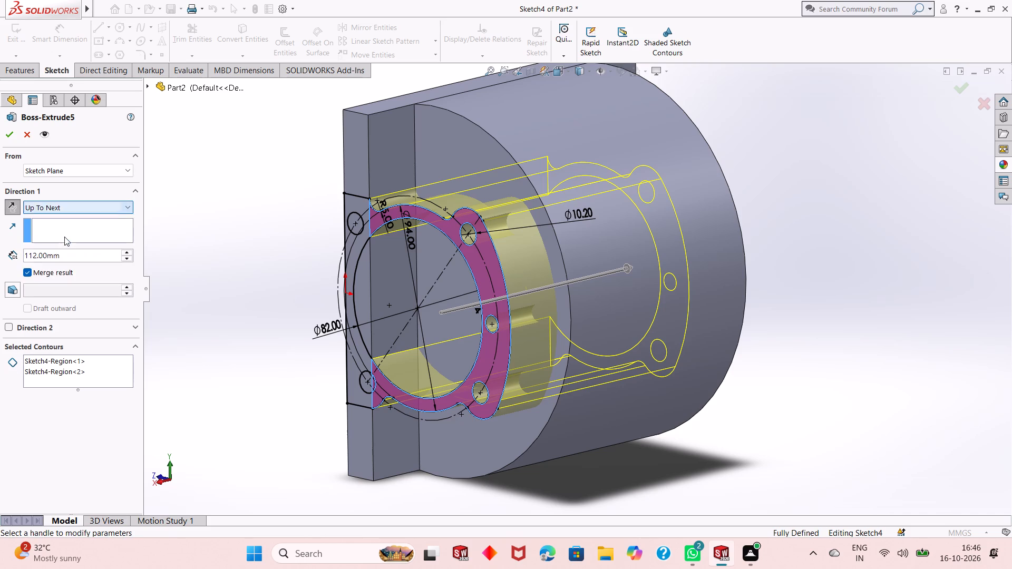
pyautogui.click(8, 134)
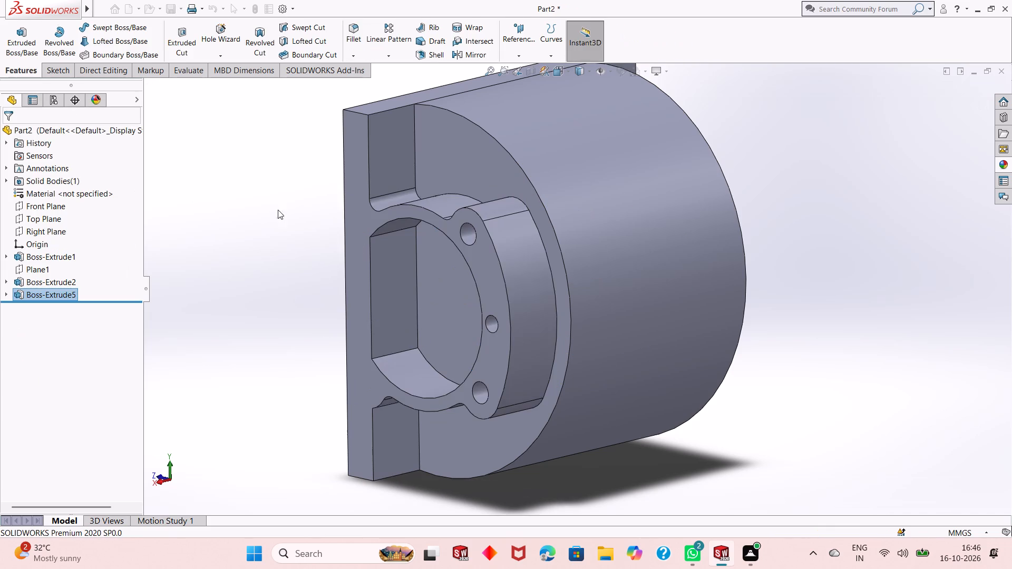
pyautogui.press('Escape')
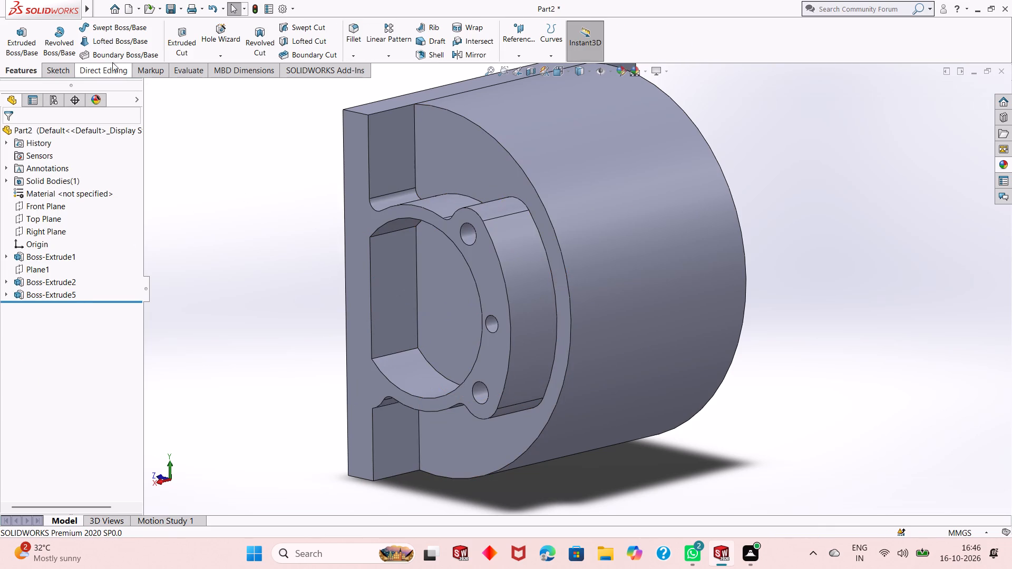
# Extrude-cut the two plate-side bolt holes from the flange sketch, including the lower hole's sliver, with end condition Up To Next.
pyautogui.click(187, 40)
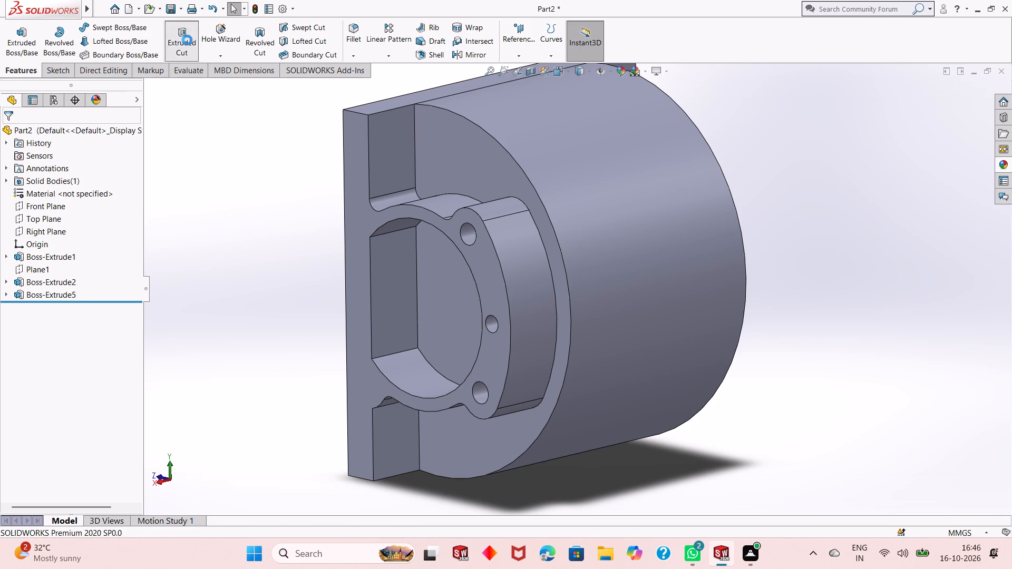
pyautogui.click(147, 88)
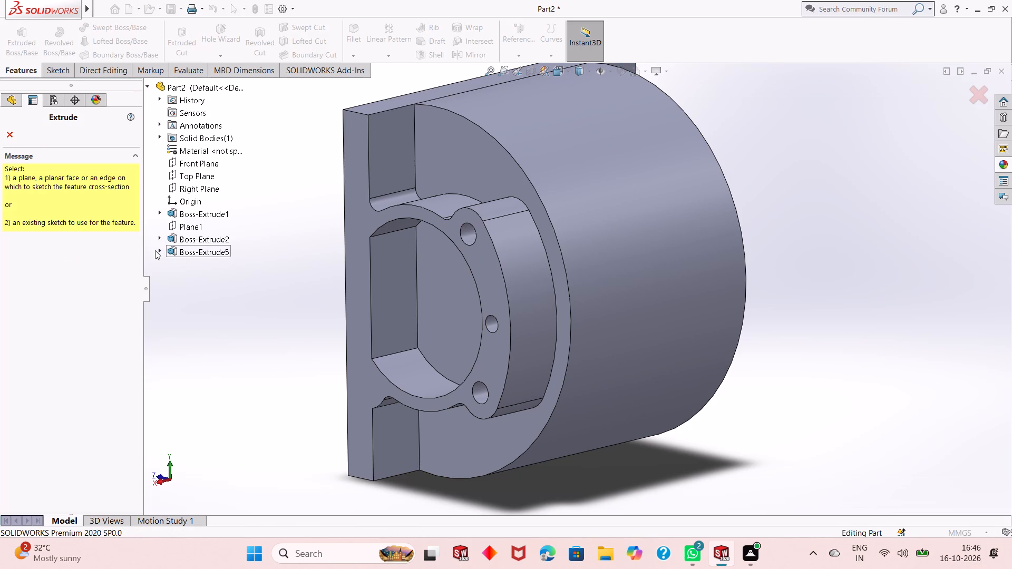
pyautogui.click(161, 251)
pyautogui.click(187, 264)
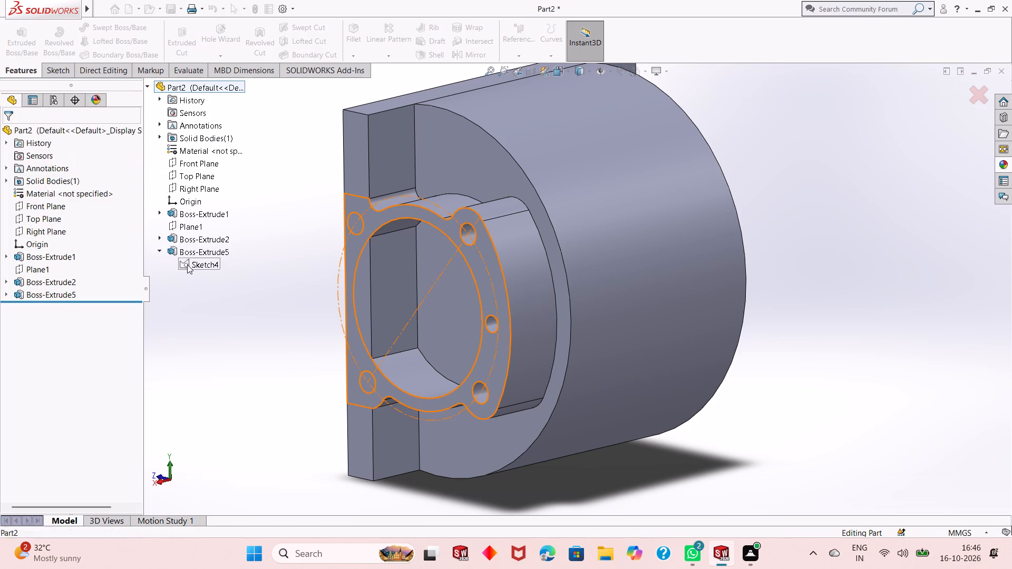
pyautogui.moveTo(283, 335); pyautogui.dragTo(303, 324, button='middle')
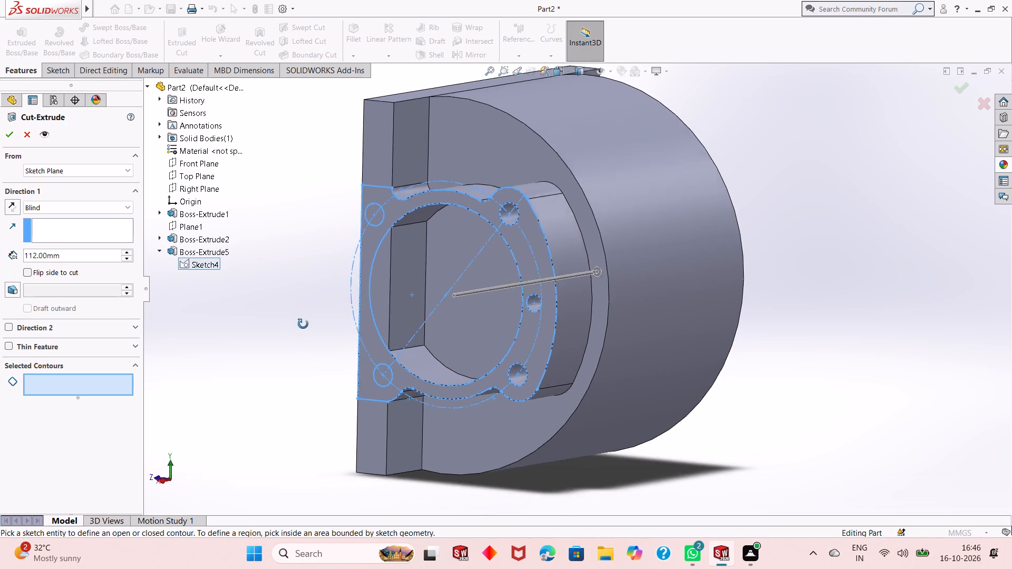
pyautogui.moveTo(303, 324); pyautogui.dragTo(305, 328, button='middle')
pyautogui.click(390, 222)
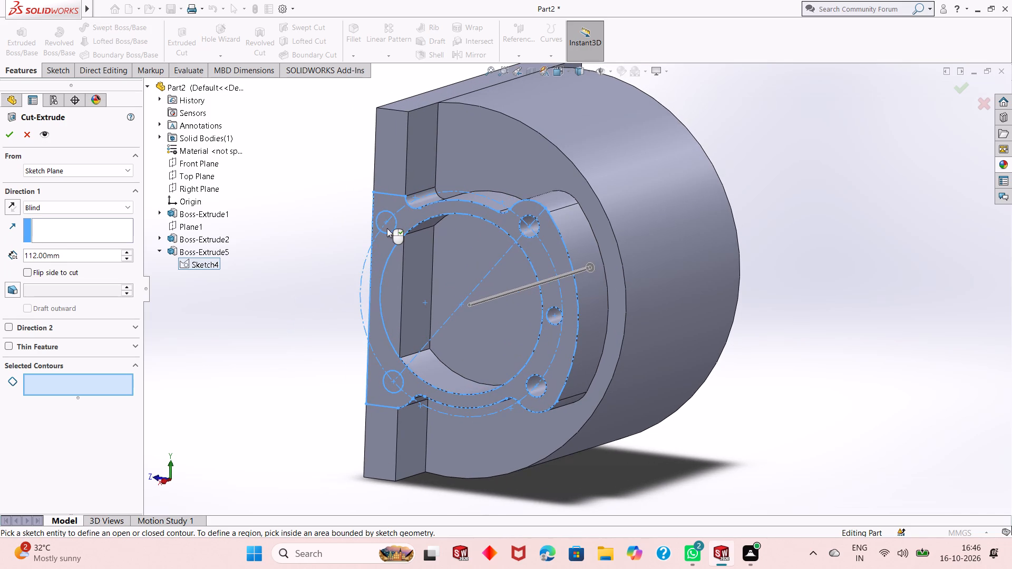
pyautogui.click(385, 230)
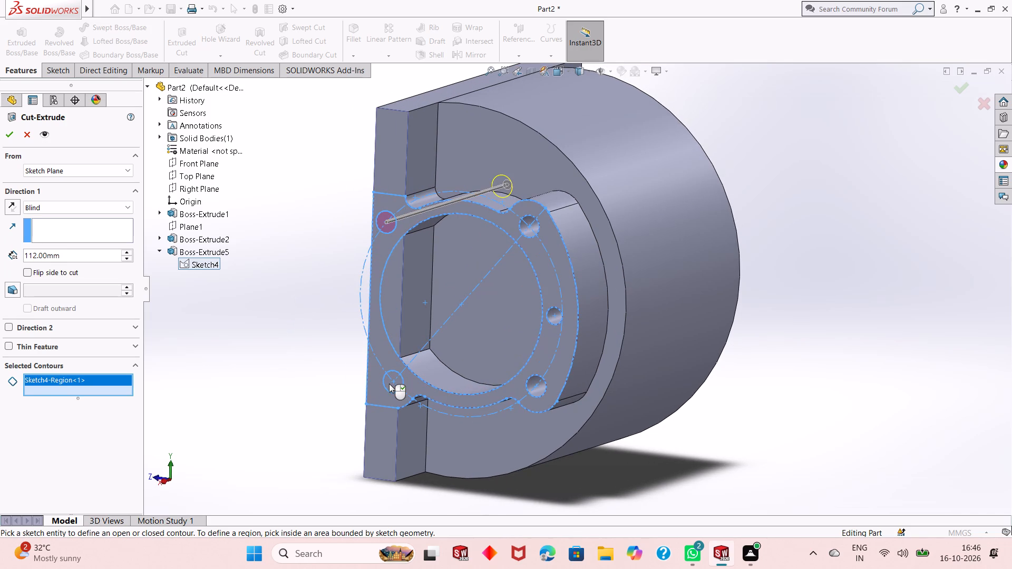
pyautogui.click(388, 384)
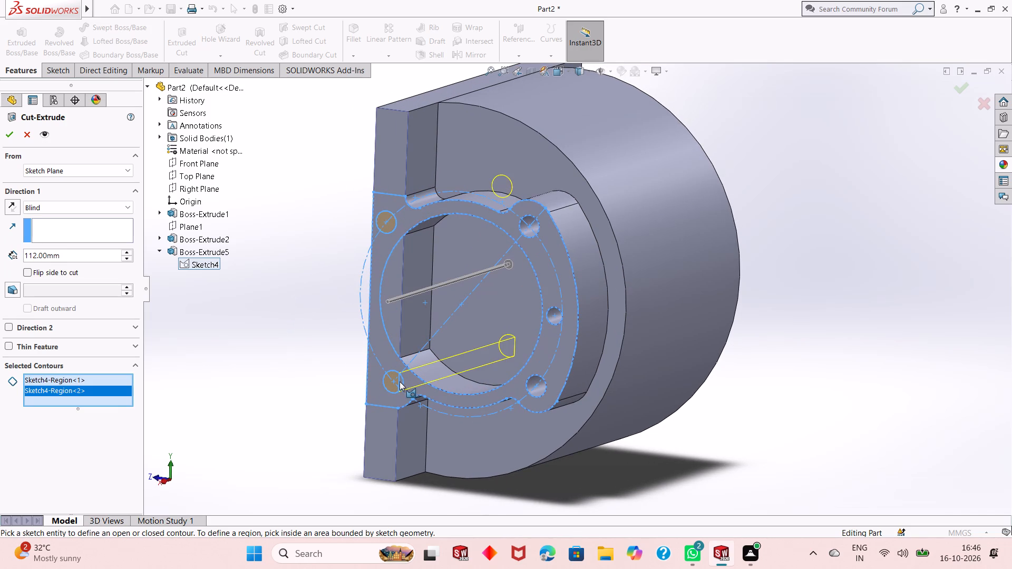
pyautogui.click(400, 381)
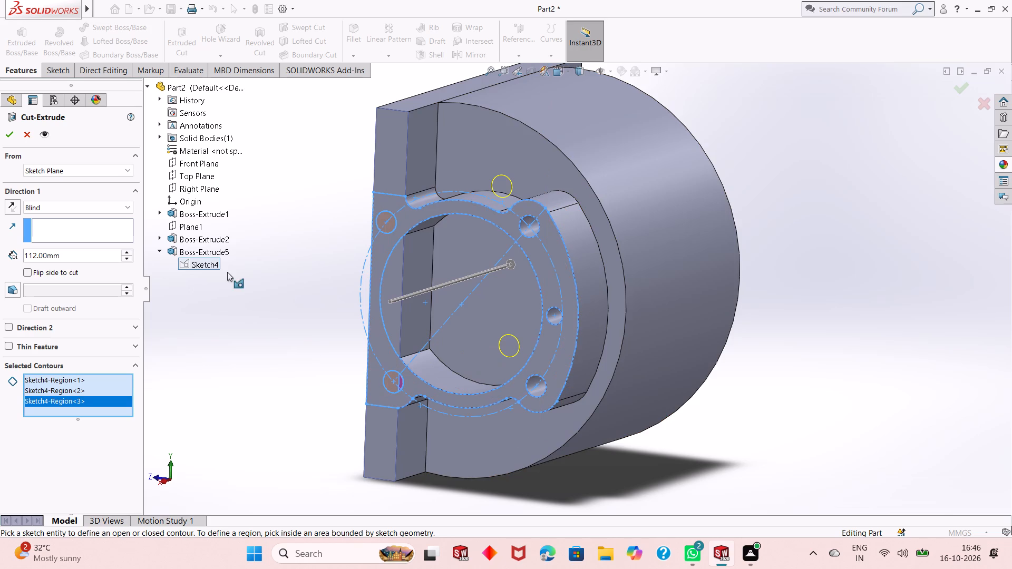
pyautogui.moveTo(377, 367); pyautogui.dragTo(405, 351, button='middle')
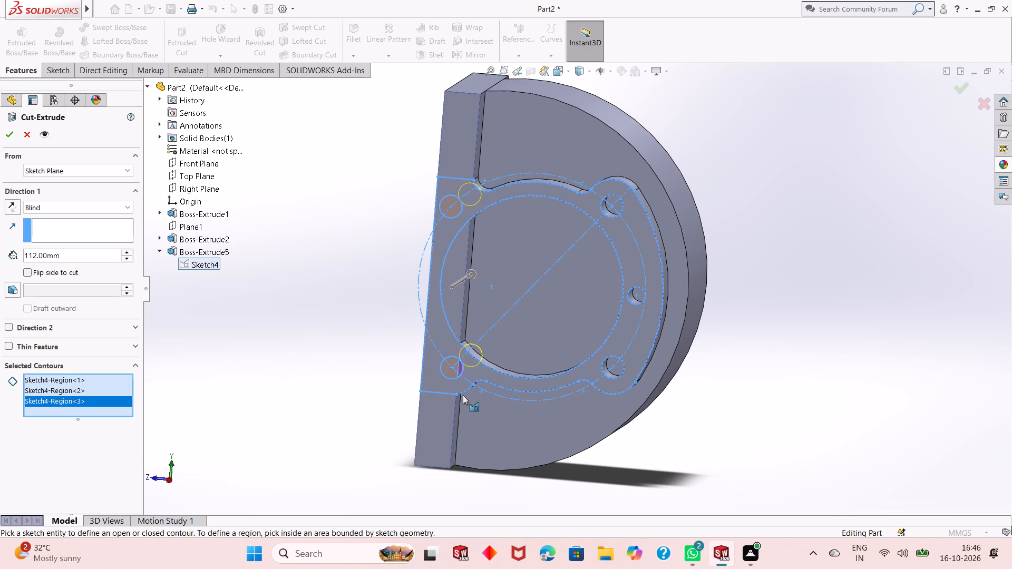
pyautogui.scroll(-4, 467, 377)
pyautogui.scroll(4, 257, 274)
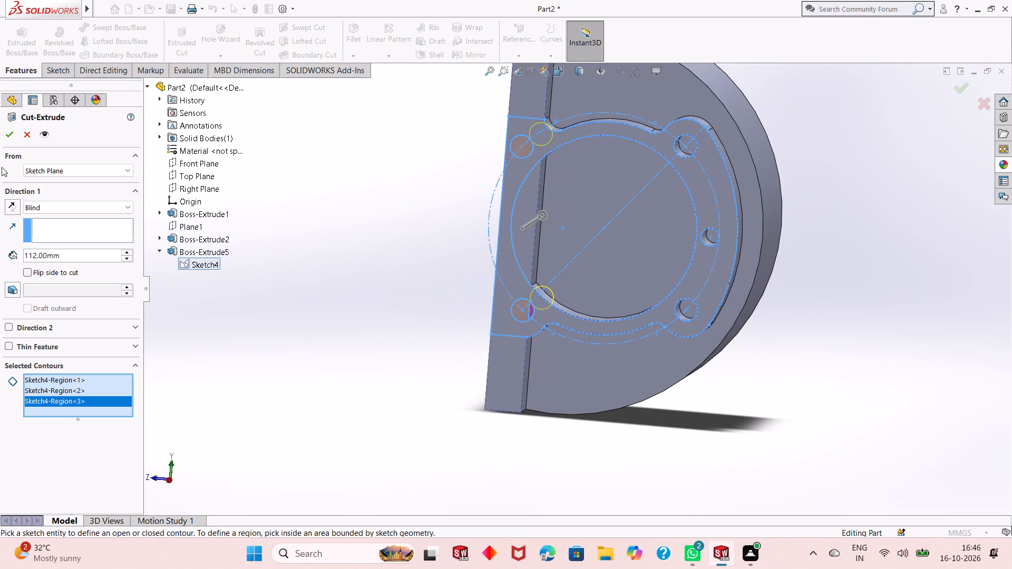
pyautogui.click(80, 213)
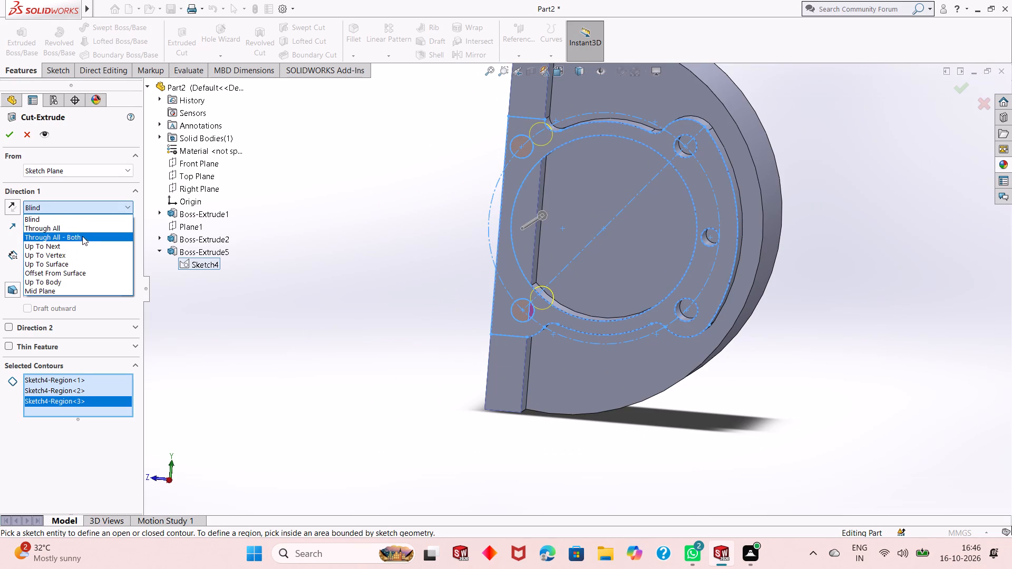
pyautogui.click(81, 245)
pyautogui.click(9, 140)
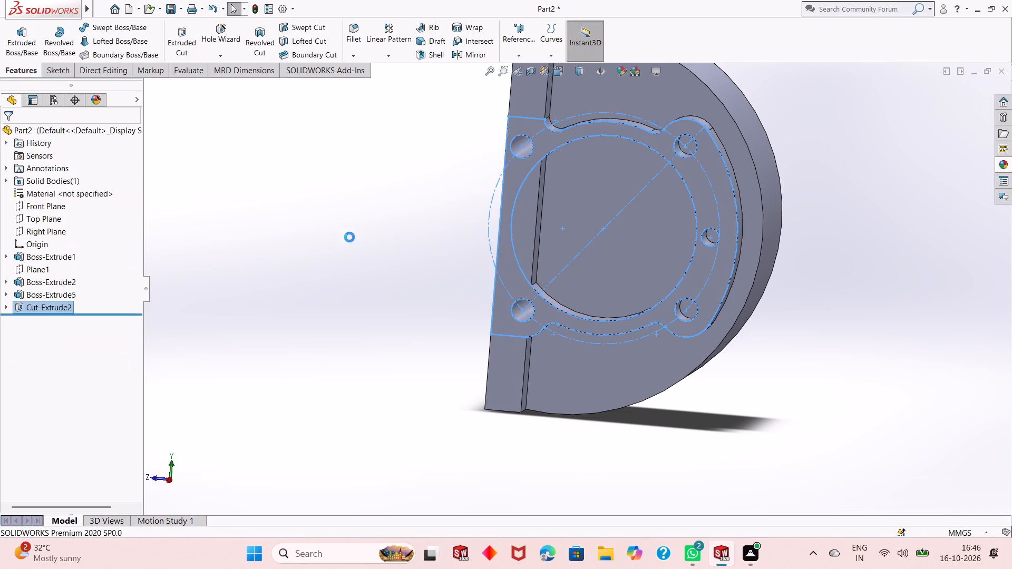
pyautogui.click(376, 244)
# Change the bolt-hole cut's end condition to Up To Surface, ending at the half-round body's end face behind the flange.
pyautogui.middleClick(508, 268)
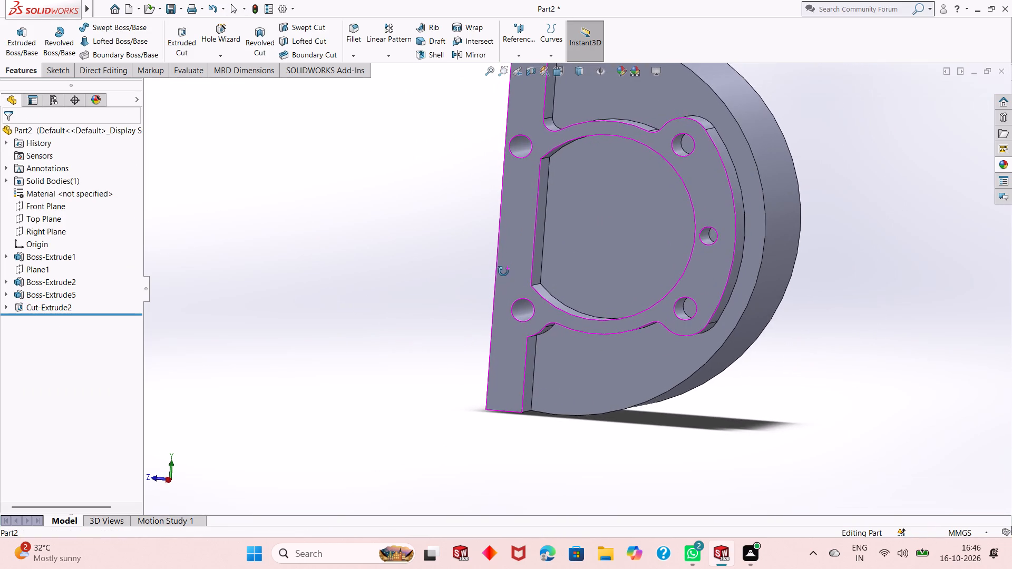
pyautogui.middleClick(513, 268)
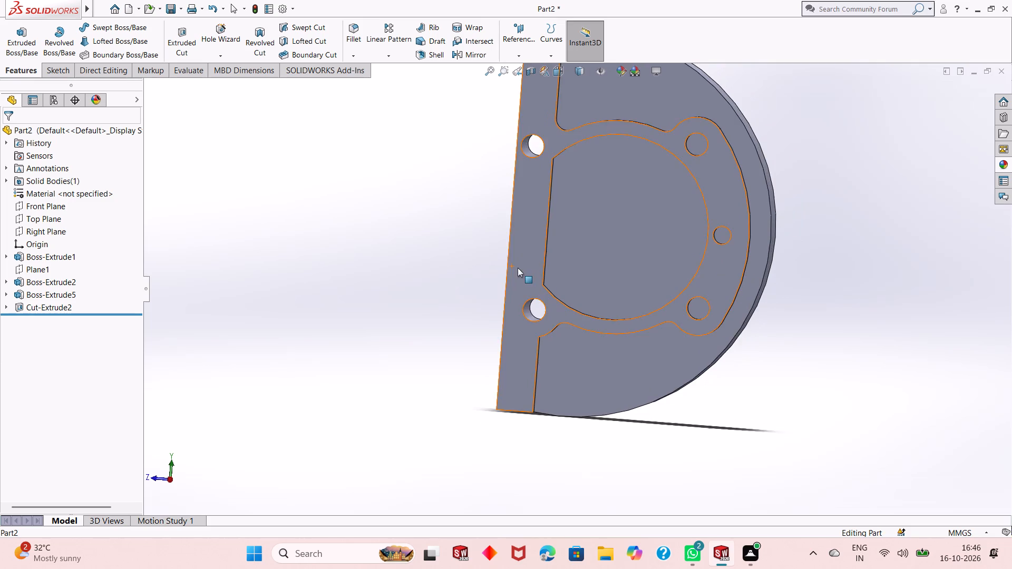
pyautogui.moveTo(518, 267); pyautogui.dragTo(478, 296, button='middle')
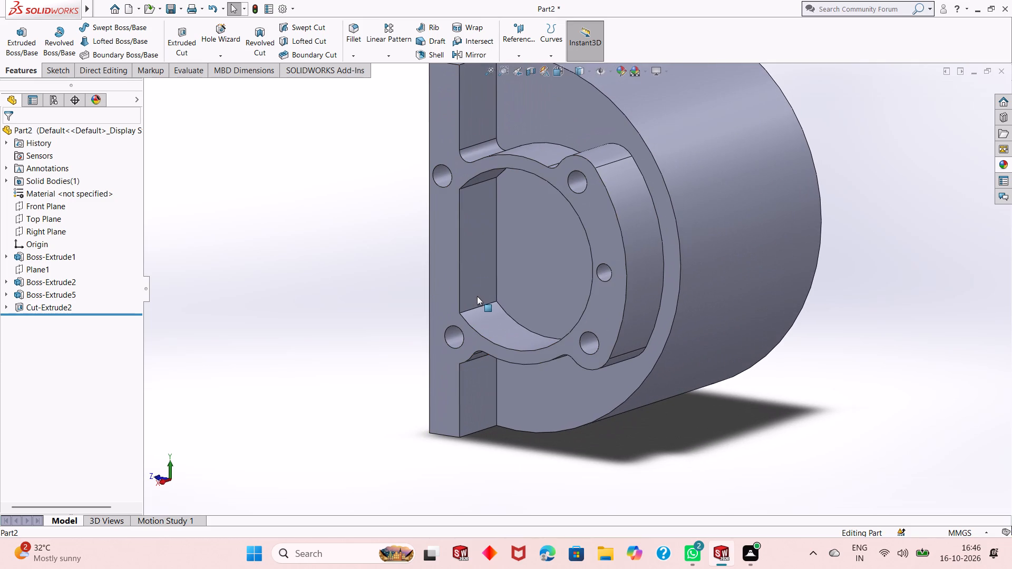
pyautogui.click(55, 310)
pyautogui.click(66, 282)
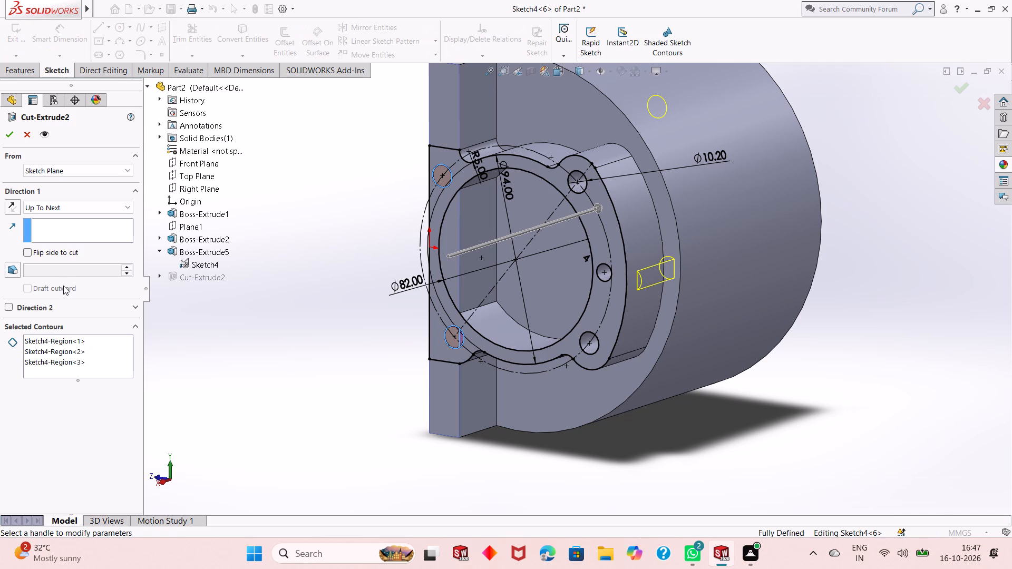
pyautogui.click(86, 209)
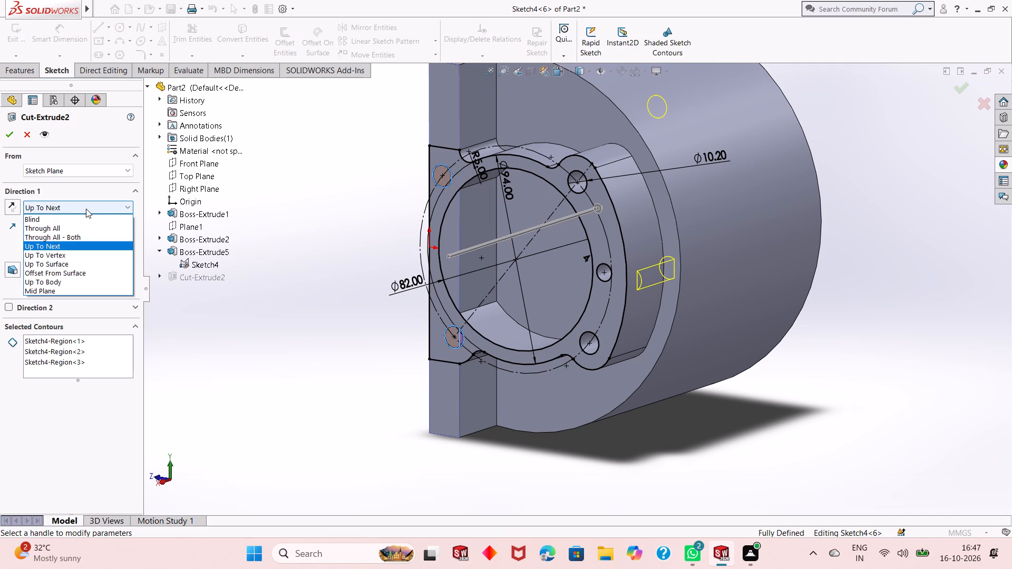
pyautogui.click(84, 219)
pyautogui.click(77, 205)
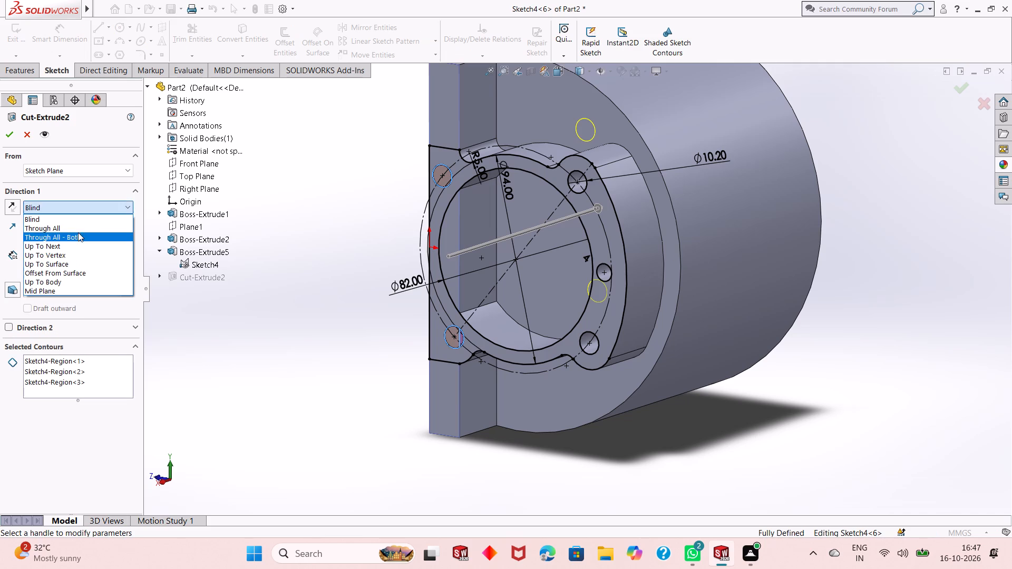
pyautogui.click(73, 266)
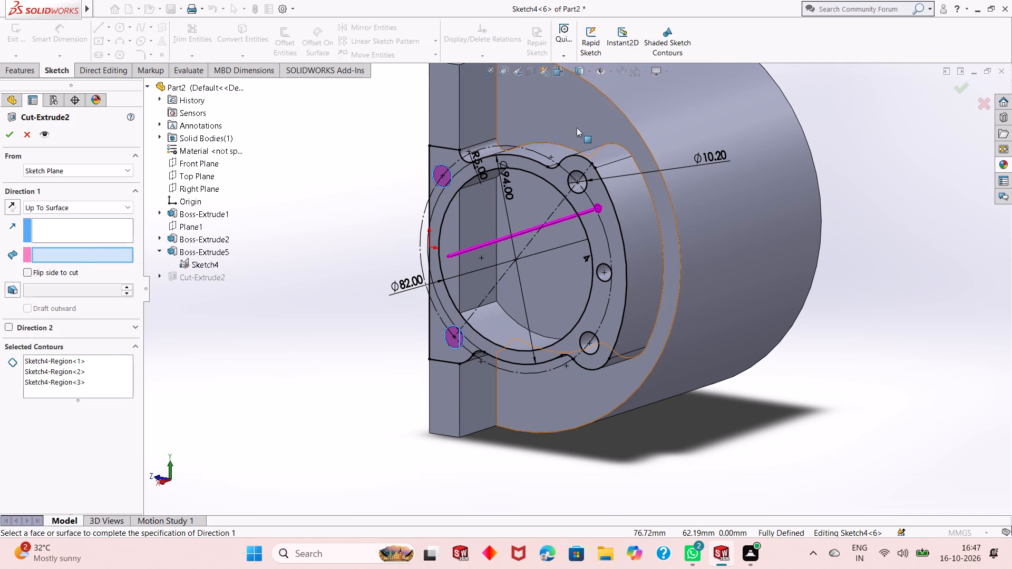
pyautogui.click(590, 116)
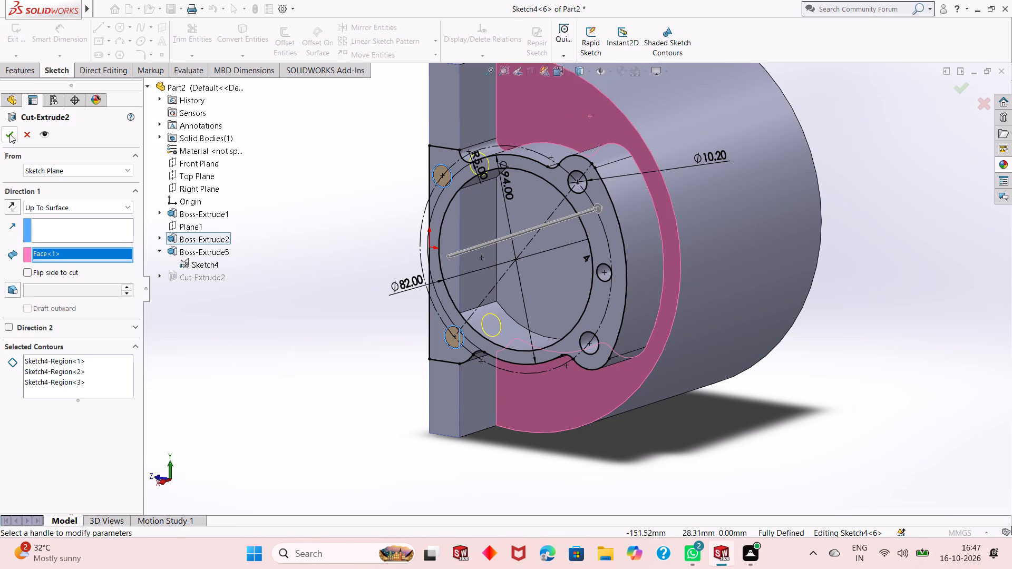
pyautogui.click(9, 134)
# Examine the flange and the shortened bolt-hole cuts on the plate from several angles.
pyautogui.moveTo(340, 264); pyautogui.dragTo(385, 248, button='middle')
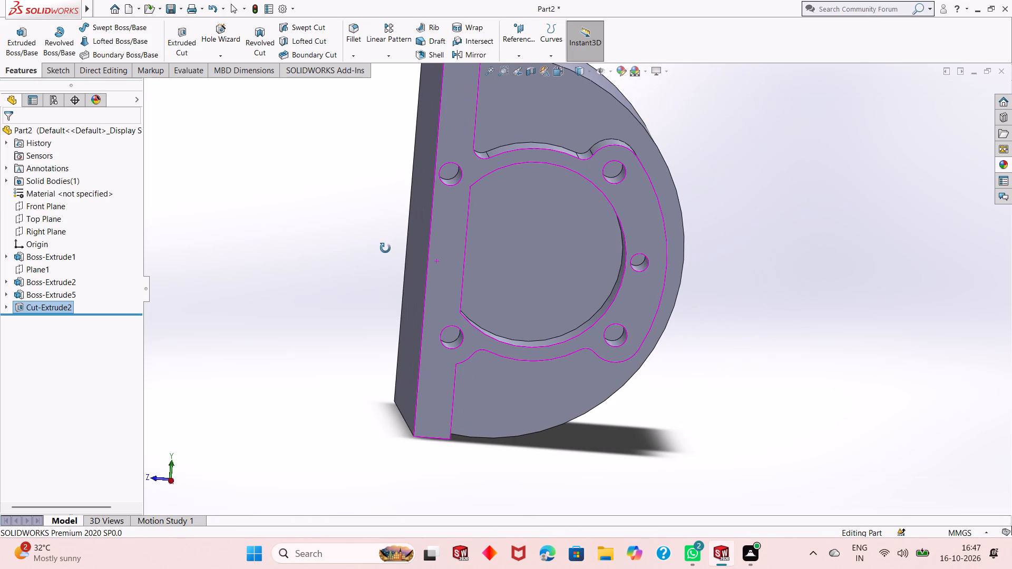
pyautogui.moveTo(385, 248); pyautogui.dragTo(361, 248, button='middle')
pyautogui.scroll(3, 385, 254)
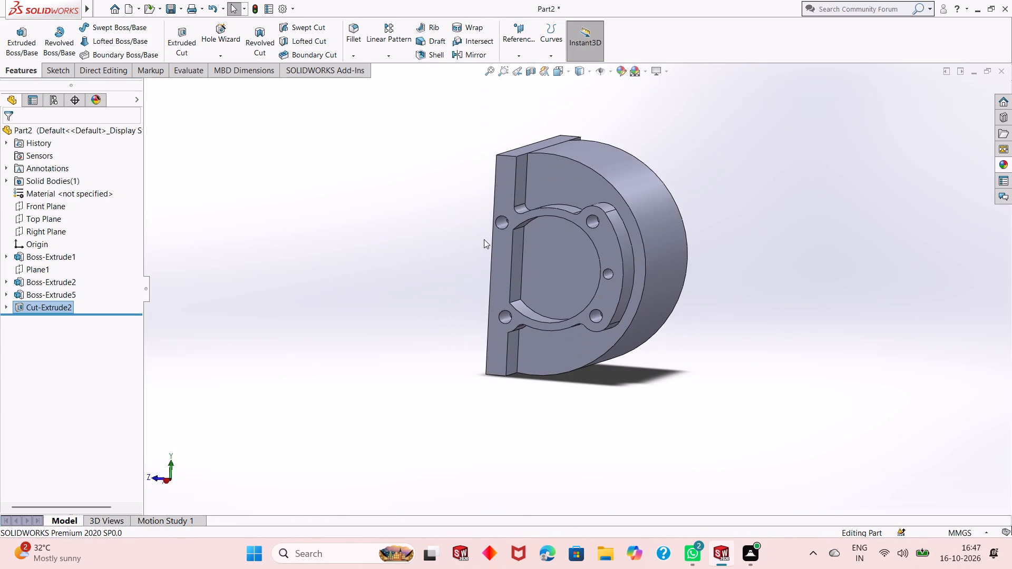
pyautogui.scroll(-1, 673, 233)
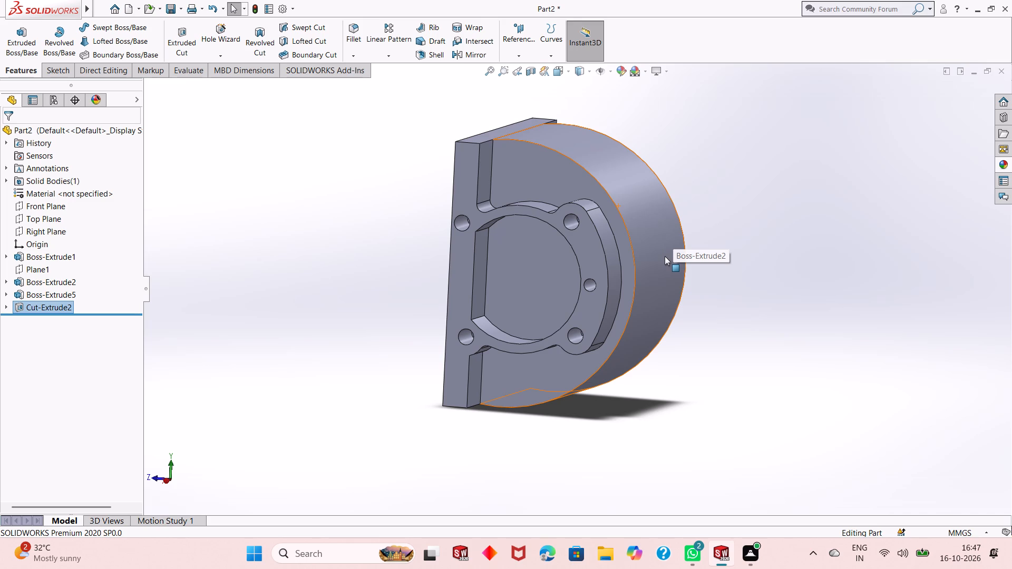
pyautogui.scroll(1, 505, 288)
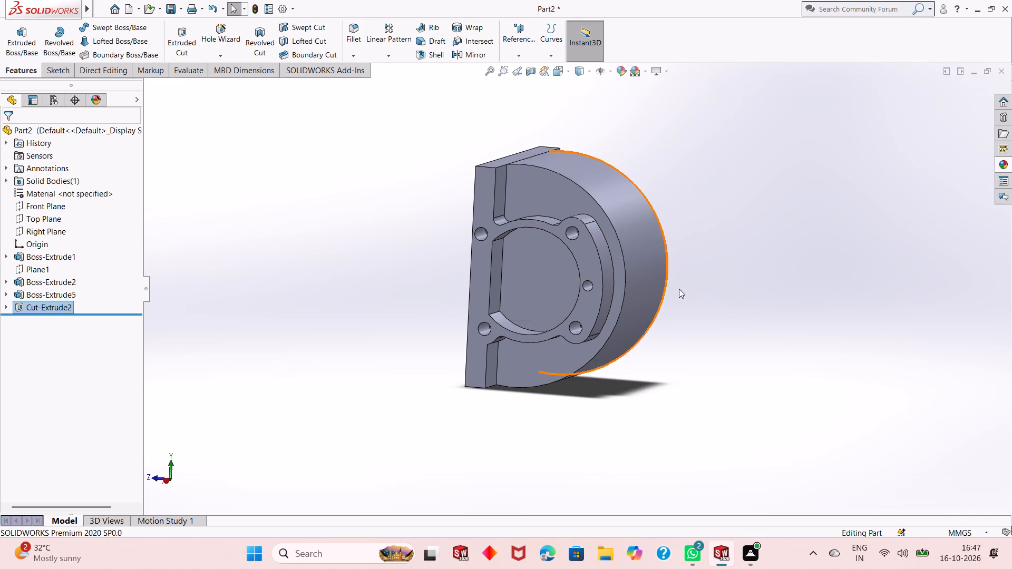
pyautogui.moveTo(675, 318); pyautogui.dragTo(637, 347, button='middle')
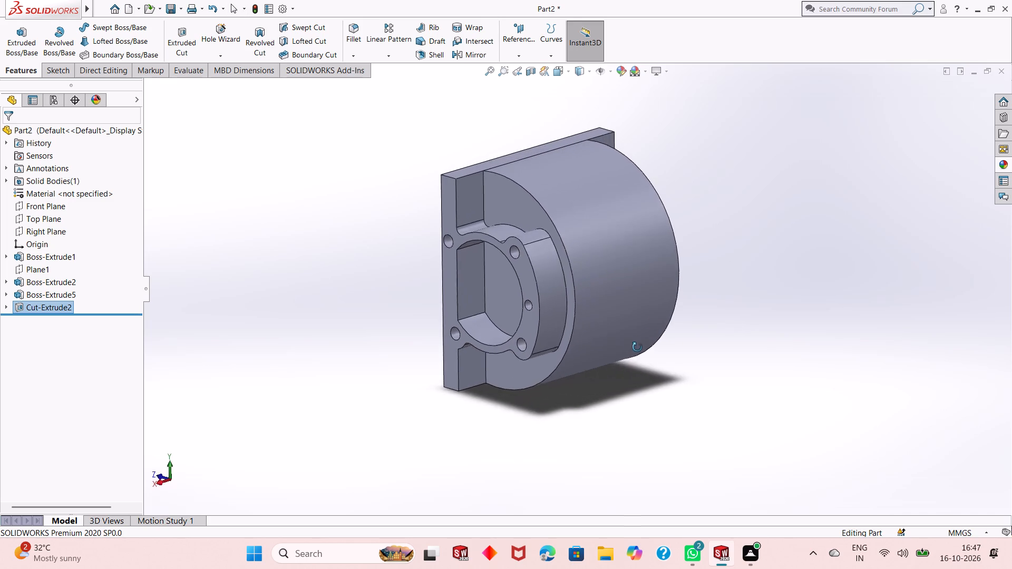
pyautogui.moveTo(637, 347); pyautogui.dragTo(682, 316, button='middle')
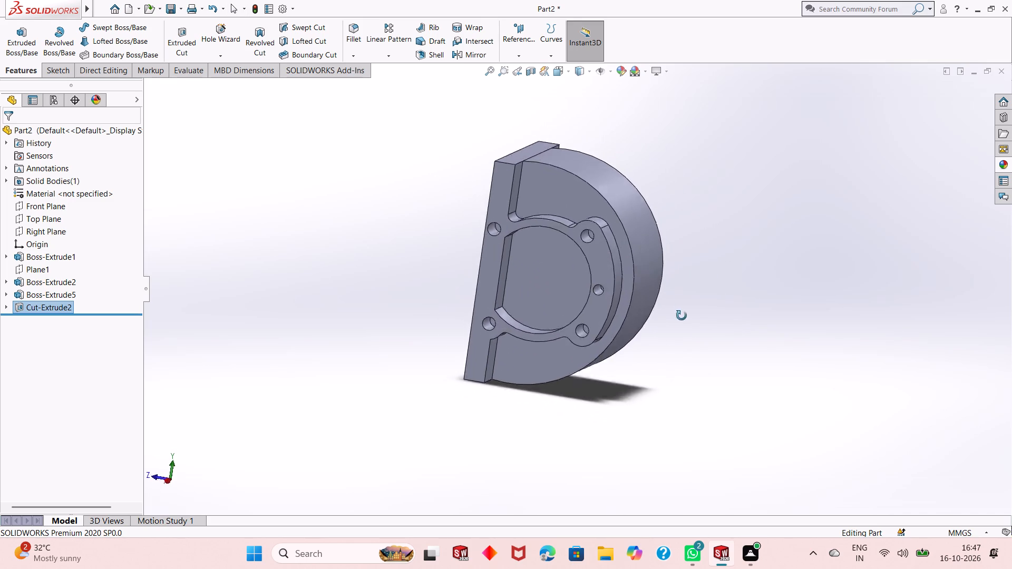
pyautogui.moveTo(682, 316); pyautogui.dragTo(649, 349, button='middle')
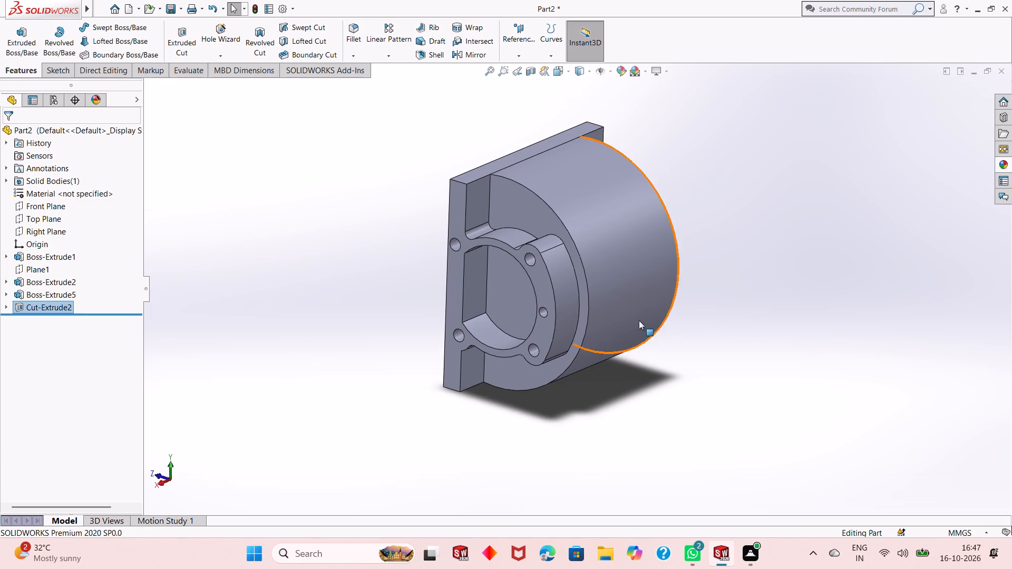
pyautogui.scroll(-1, 638, 320)
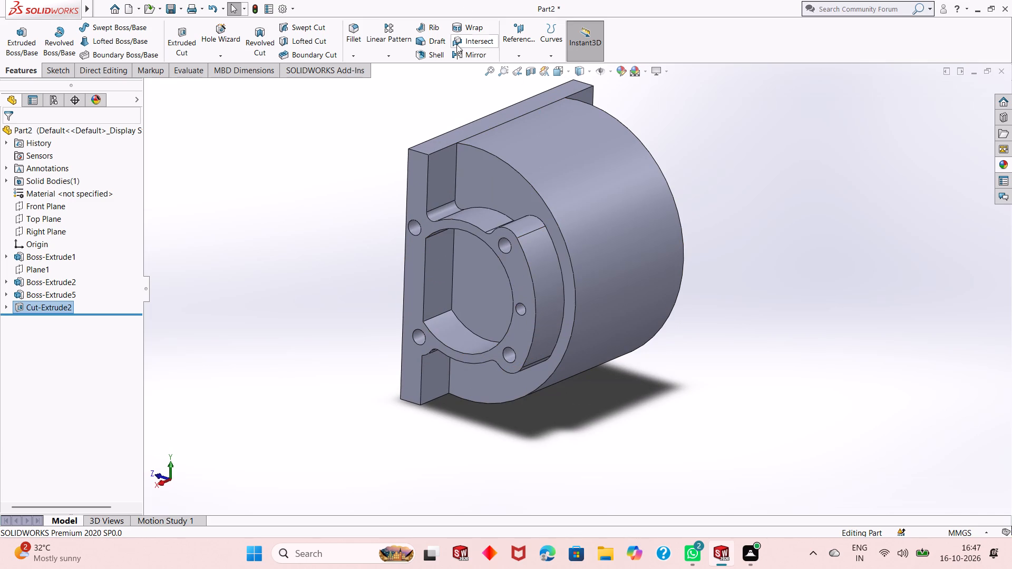
# Mirror the bolt-hole cut and the lobed flange extrusion about the Right Plane to the opposite end of the body.
pyautogui.click(464, 55)
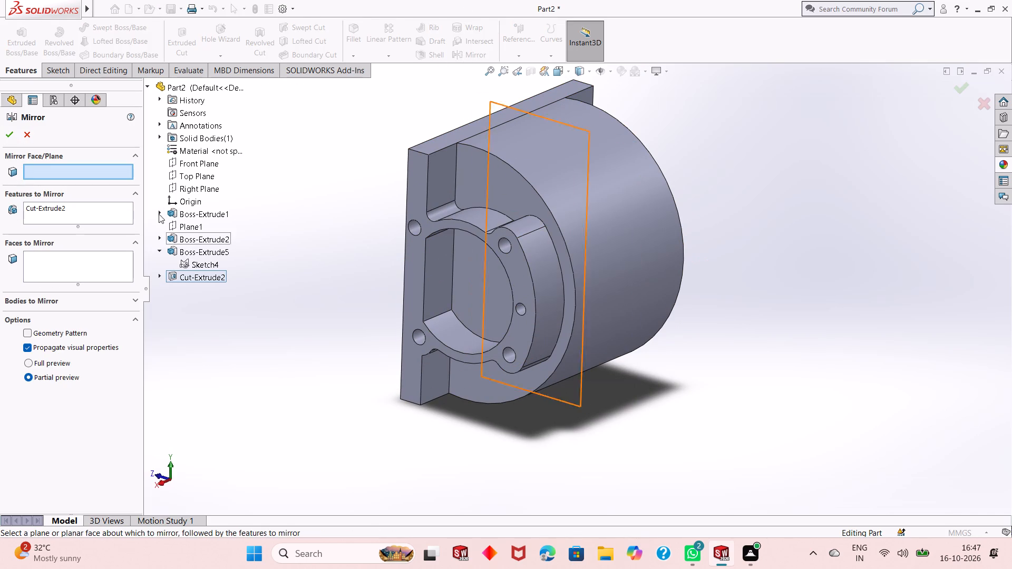
pyautogui.click(190, 188)
pyautogui.moveTo(329, 239); pyautogui.dragTo(290, 271, button='middle')
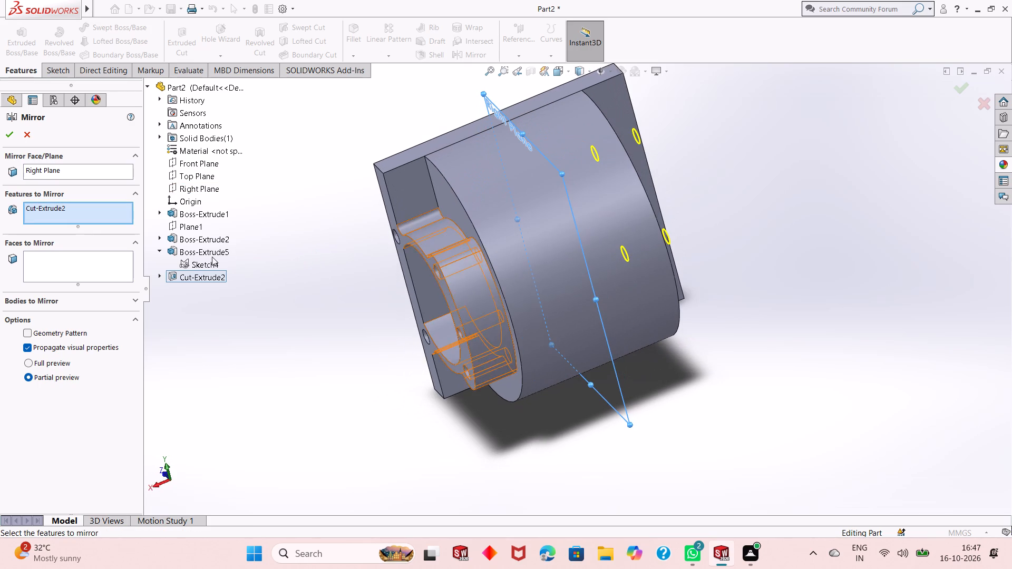
pyautogui.click(202, 248)
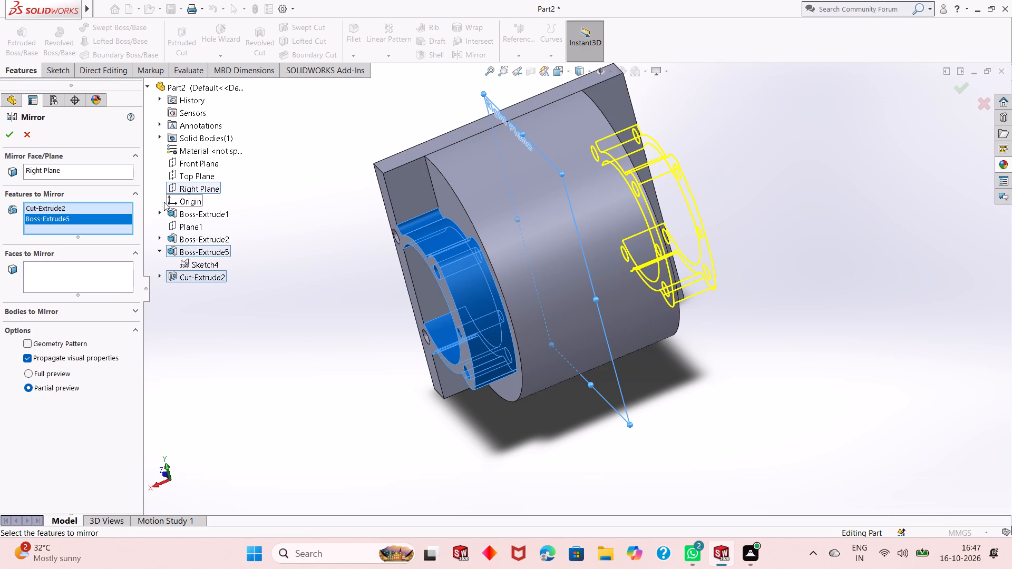
pyautogui.click(10, 135)
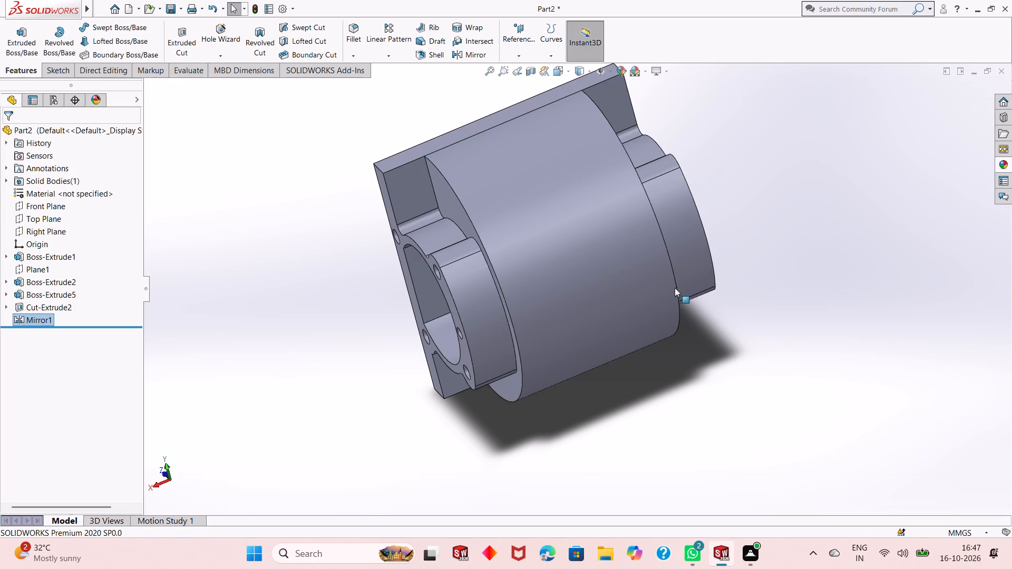
# Examine the mirrored flange and its bolt holes, comparing both ends of the part.
pyautogui.scroll(1, 640, 323)
pyautogui.moveTo(669, 364); pyautogui.dragTo(648, 274, button='middle')
pyautogui.moveTo(648, 272); pyautogui.dragTo(531, 344, button='middle')
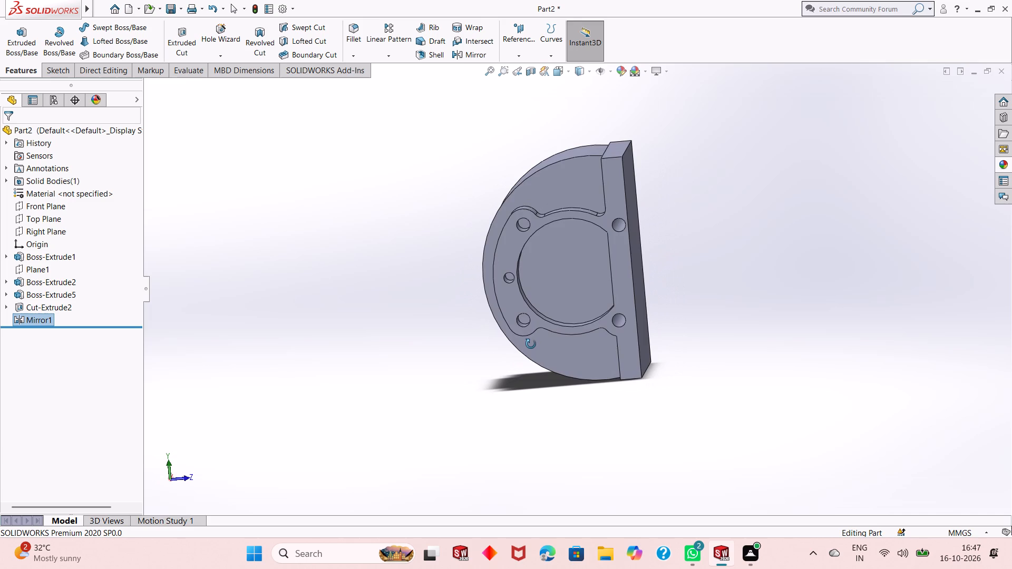
pyautogui.moveTo(531, 344); pyautogui.dragTo(736, 349, button='middle')
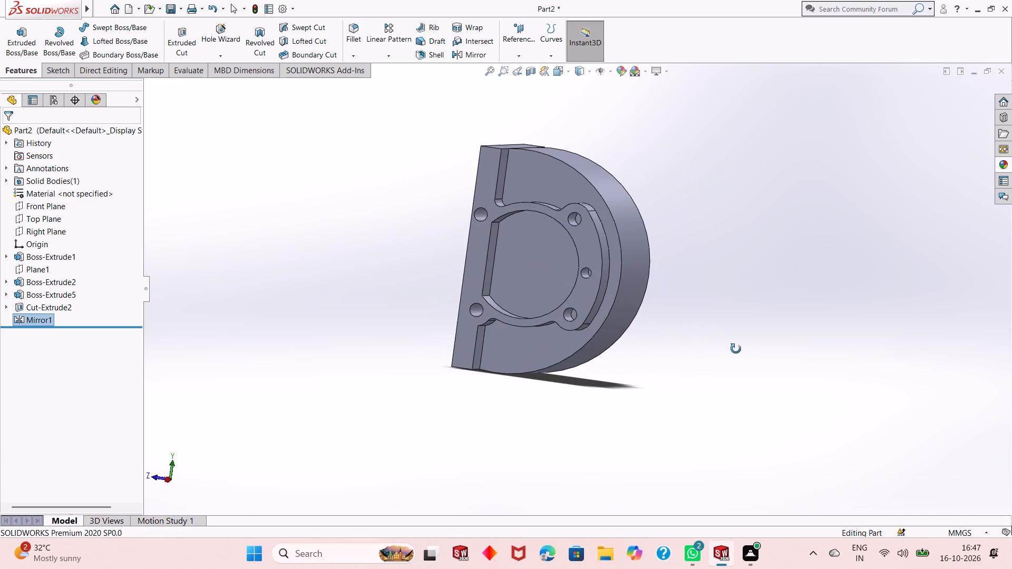
pyautogui.moveTo(736, 349); pyautogui.dragTo(747, 288, button='middle')
pyautogui.moveTo(751, 237); pyautogui.dragTo(751, 320, button='middle')
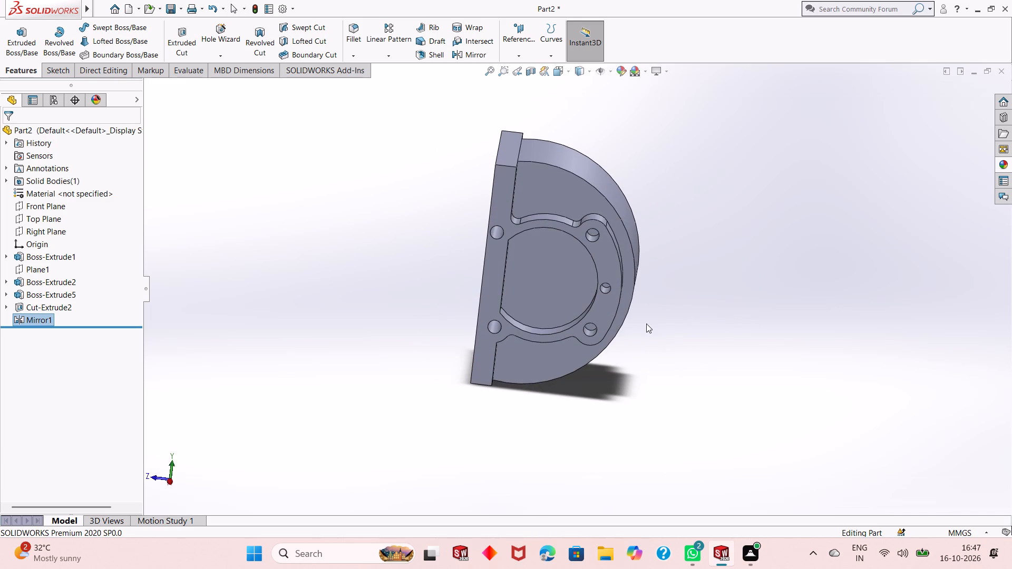
# Start a sketch on the lobed flange's outer end face and view it face-on.
pyautogui.click(596, 313)
pyautogui.click(642, 281)
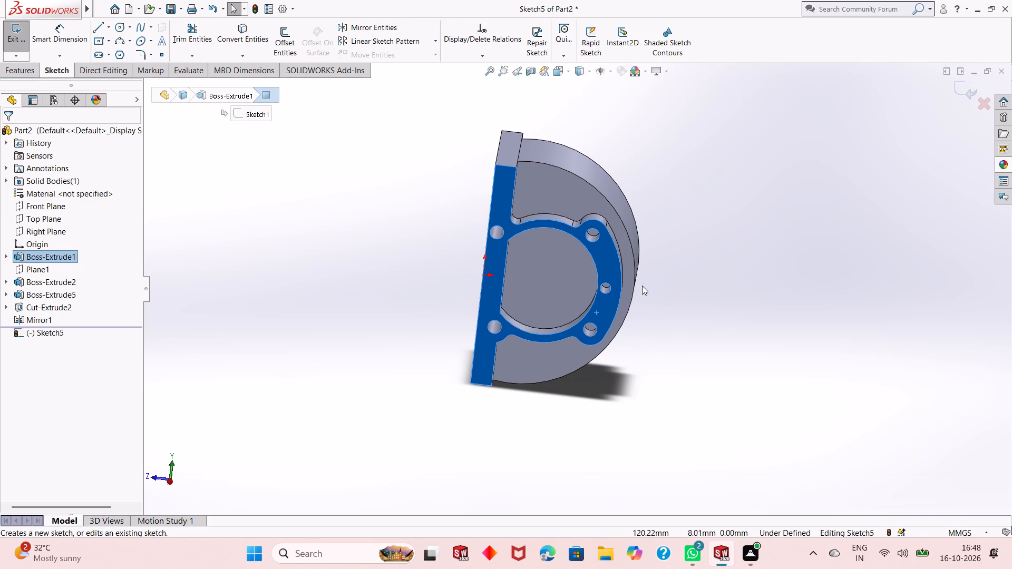
pyautogui.hotkey('ctrl', '8')
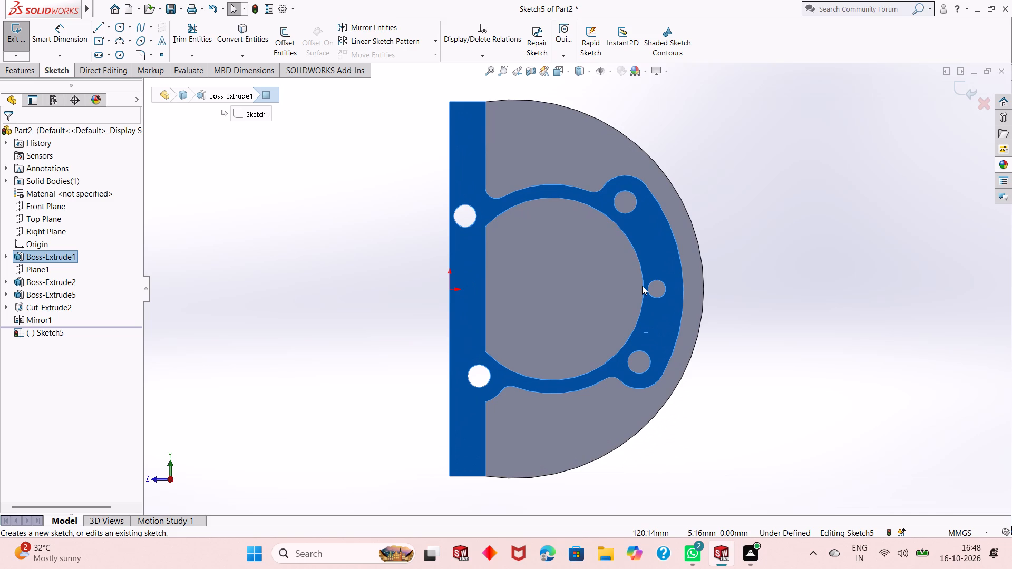
pyautogui.press('Escape')
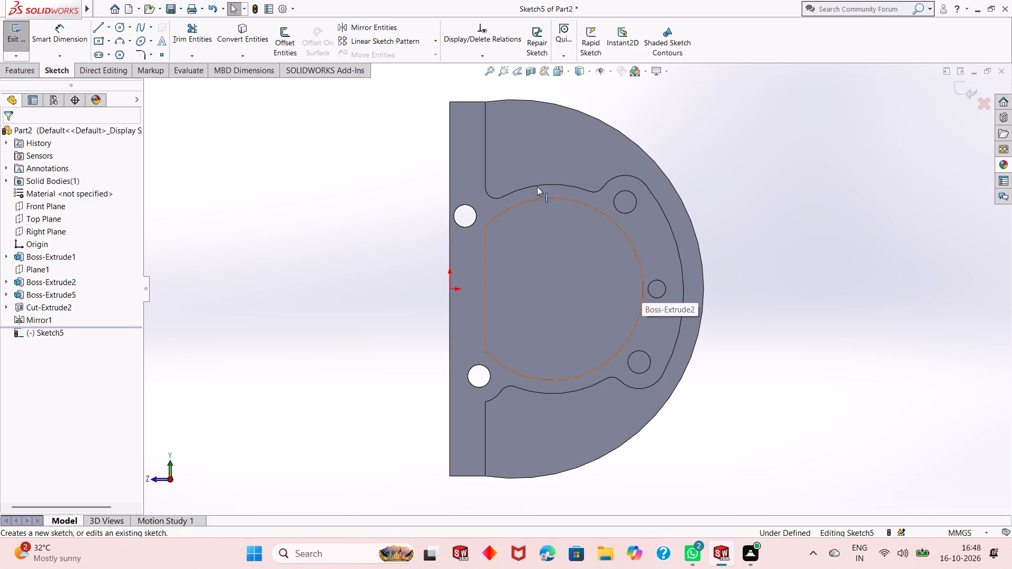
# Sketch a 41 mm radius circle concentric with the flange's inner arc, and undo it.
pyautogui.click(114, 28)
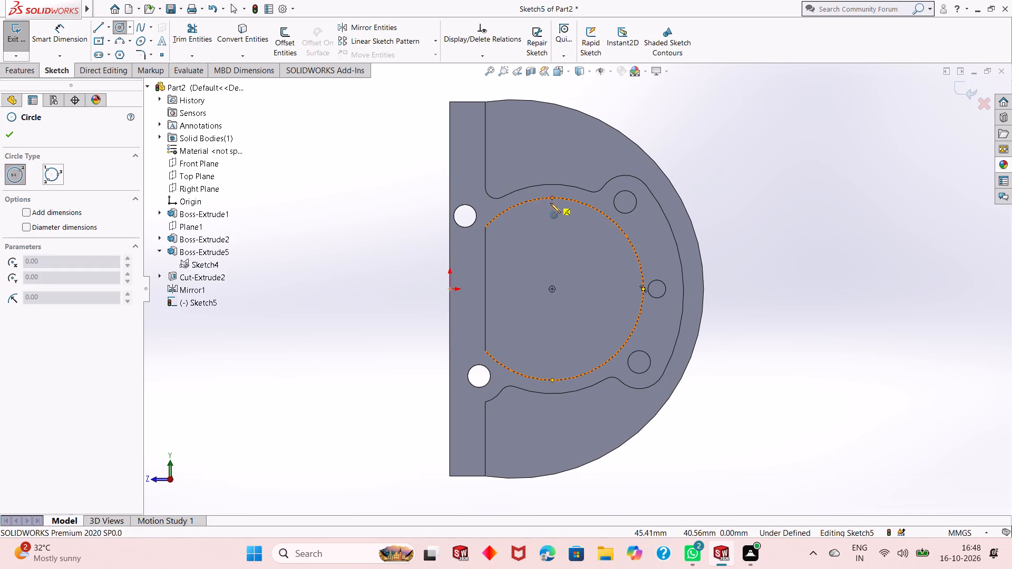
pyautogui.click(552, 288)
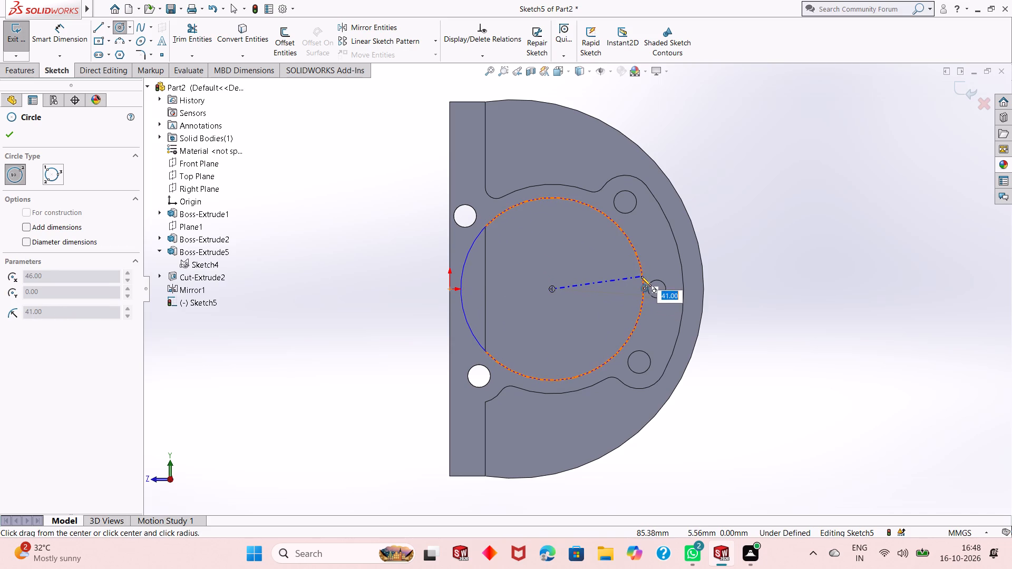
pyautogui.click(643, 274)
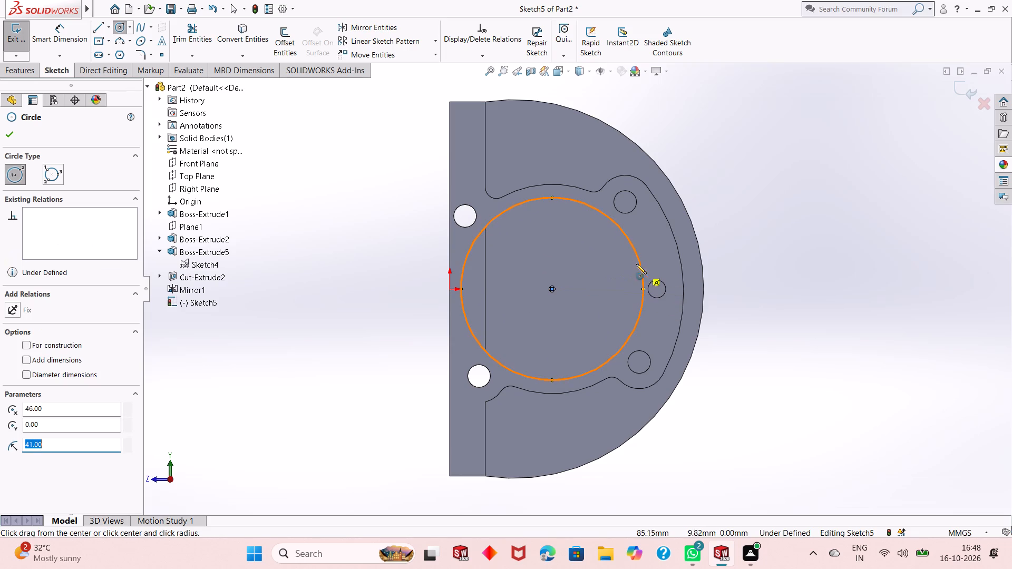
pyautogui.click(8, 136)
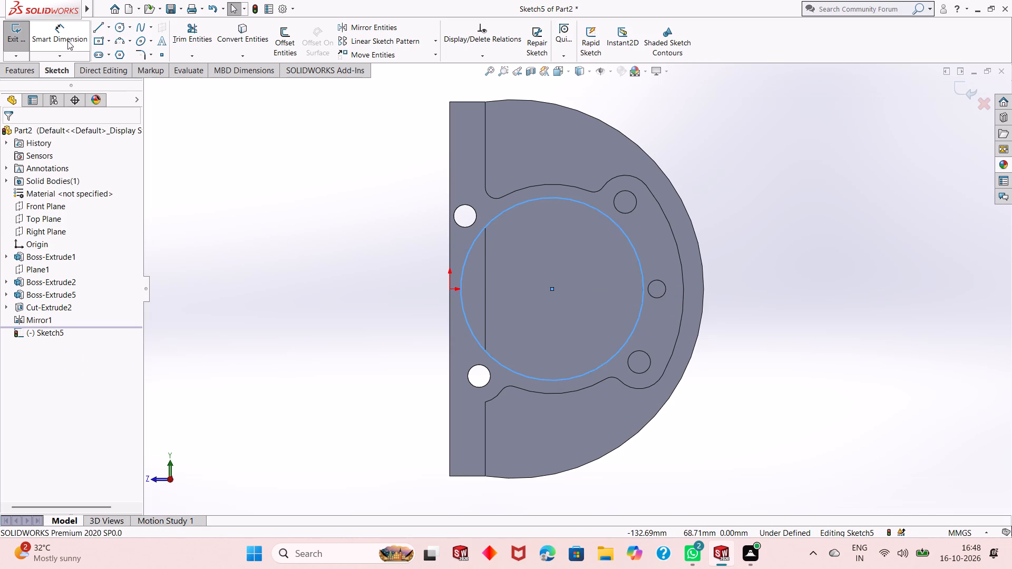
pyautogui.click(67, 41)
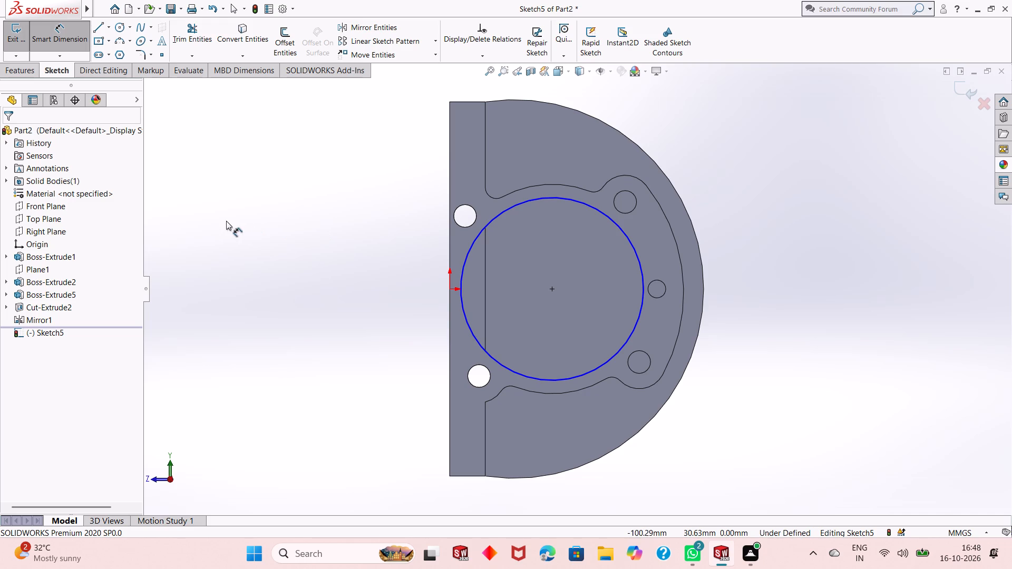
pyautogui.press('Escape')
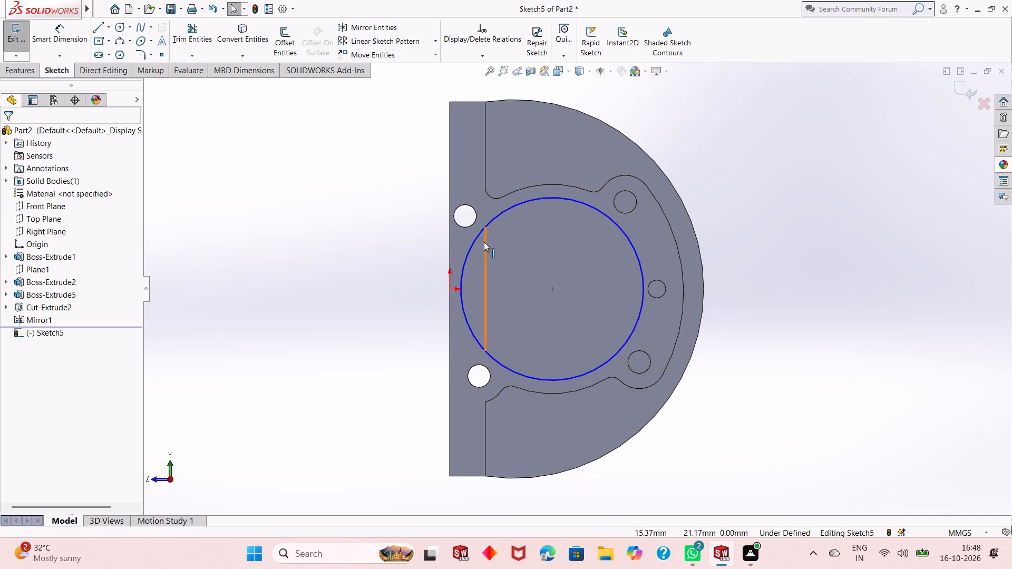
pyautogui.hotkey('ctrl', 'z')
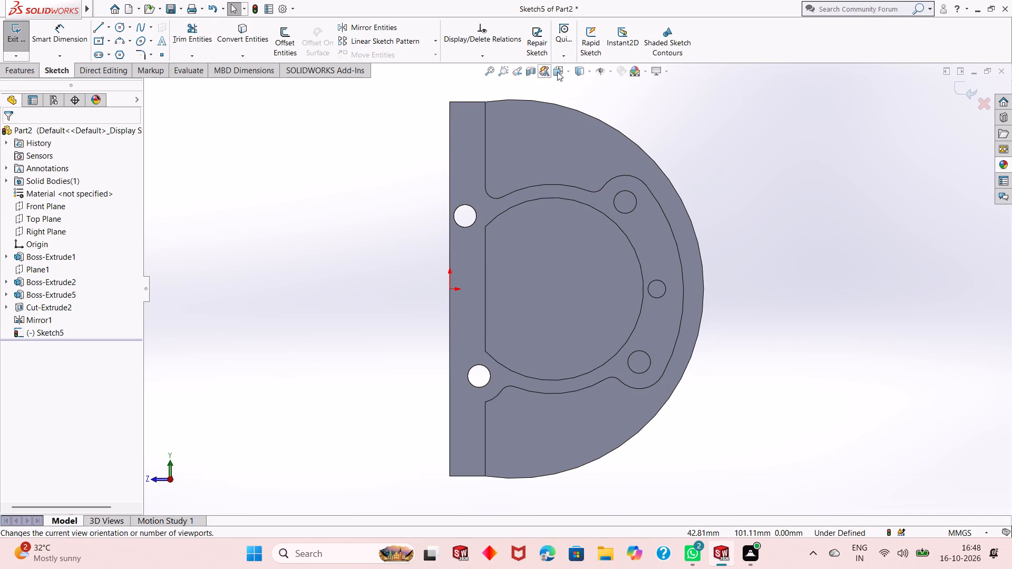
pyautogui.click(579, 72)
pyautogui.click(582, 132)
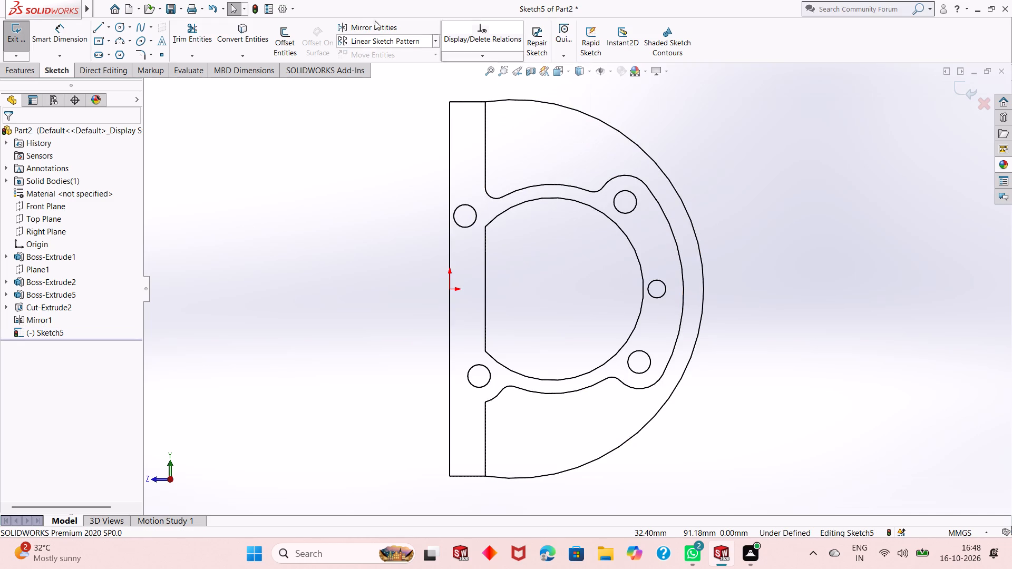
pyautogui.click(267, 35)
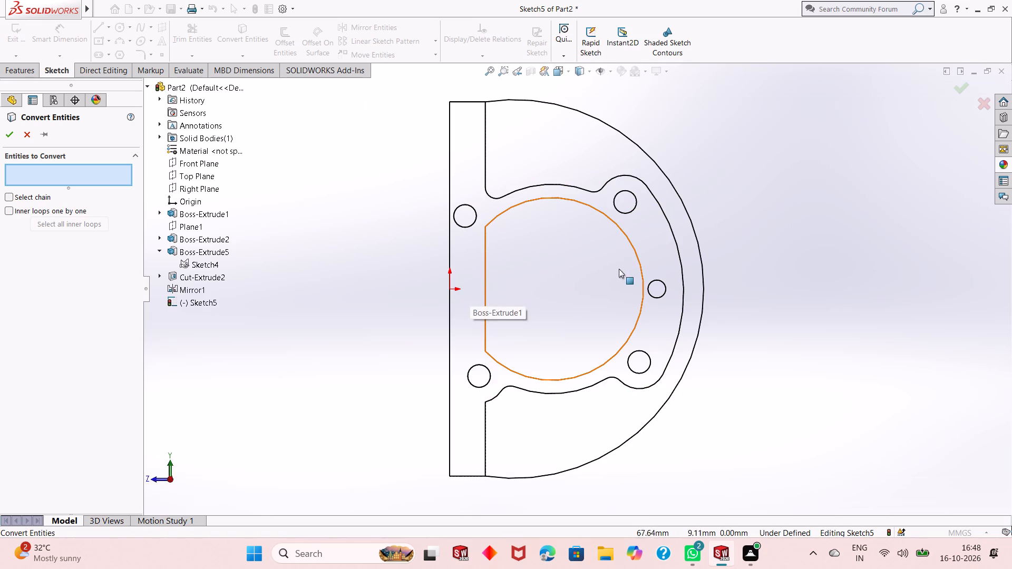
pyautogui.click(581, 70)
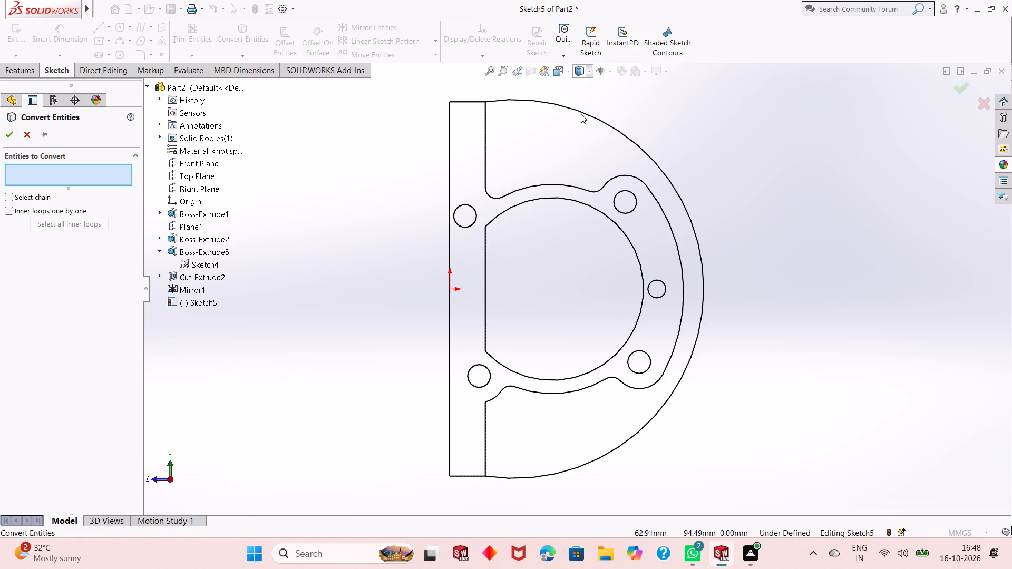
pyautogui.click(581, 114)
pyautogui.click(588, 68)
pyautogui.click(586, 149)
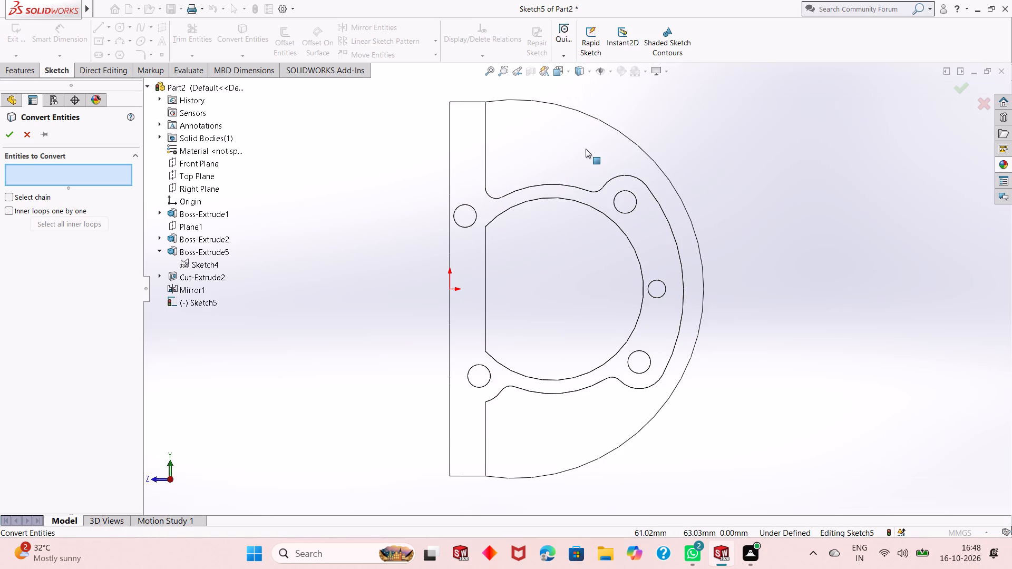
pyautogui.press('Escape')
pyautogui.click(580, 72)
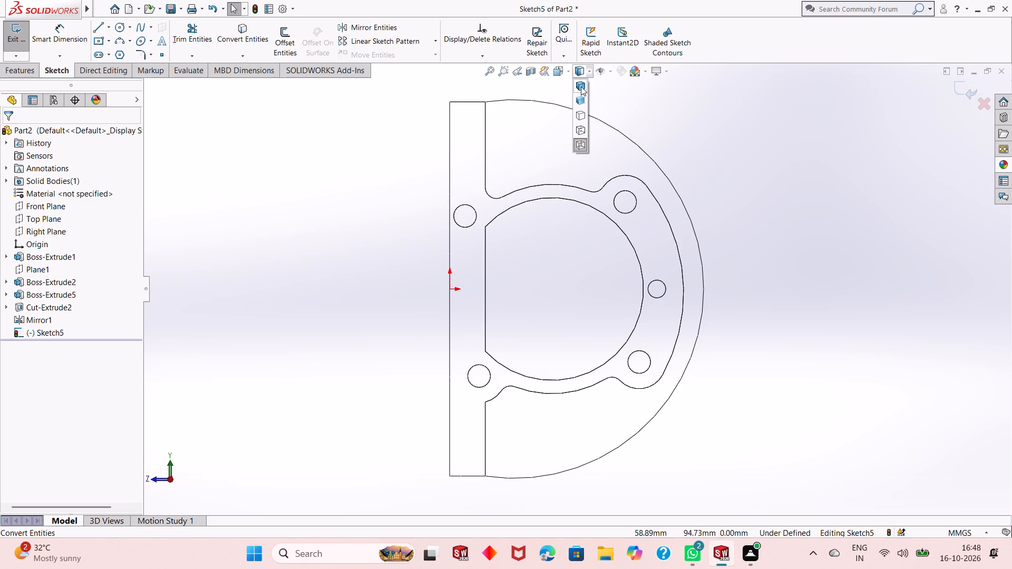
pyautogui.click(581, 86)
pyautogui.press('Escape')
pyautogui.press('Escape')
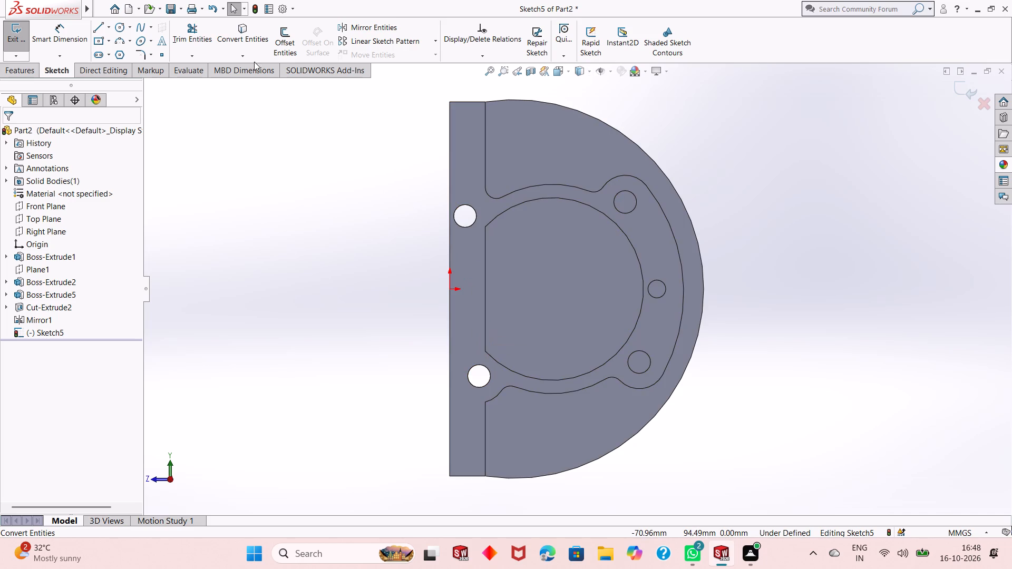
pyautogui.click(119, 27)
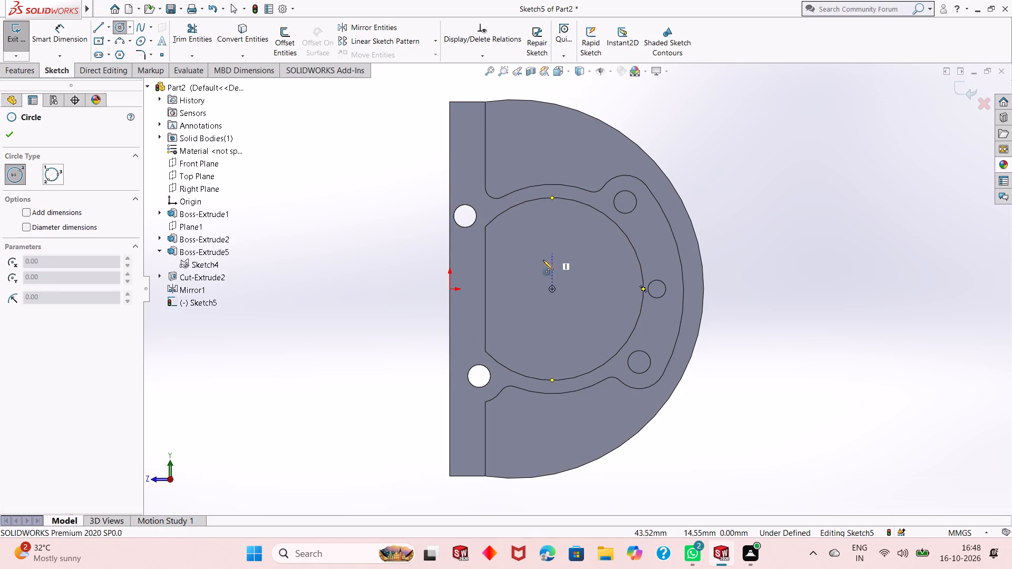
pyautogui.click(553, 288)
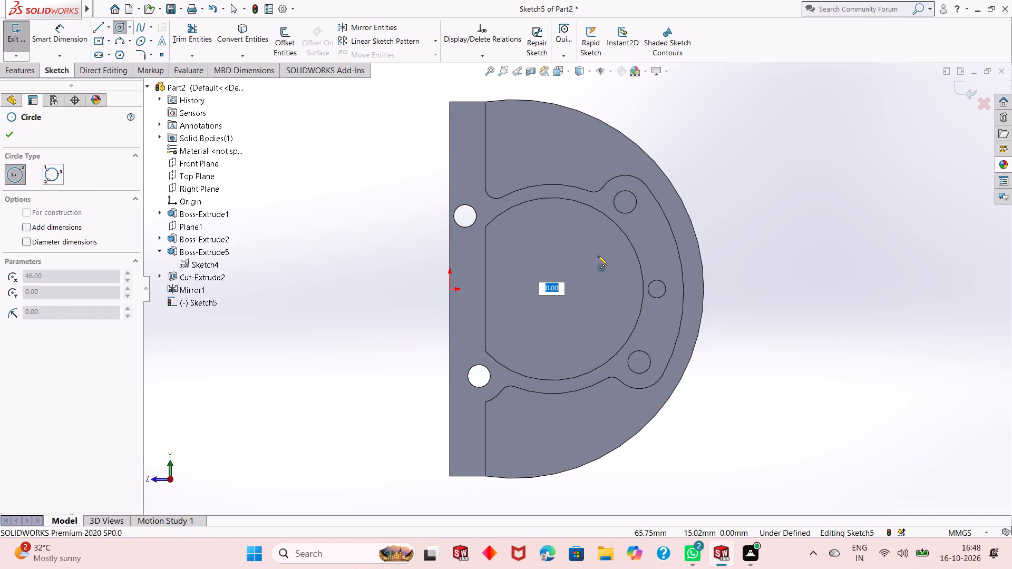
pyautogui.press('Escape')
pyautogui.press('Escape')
# Sketch a circle centred on and coinciding with the flange's inner arc, and dimension its diameter at 82 mm.
pyautogui.click(118, 30)
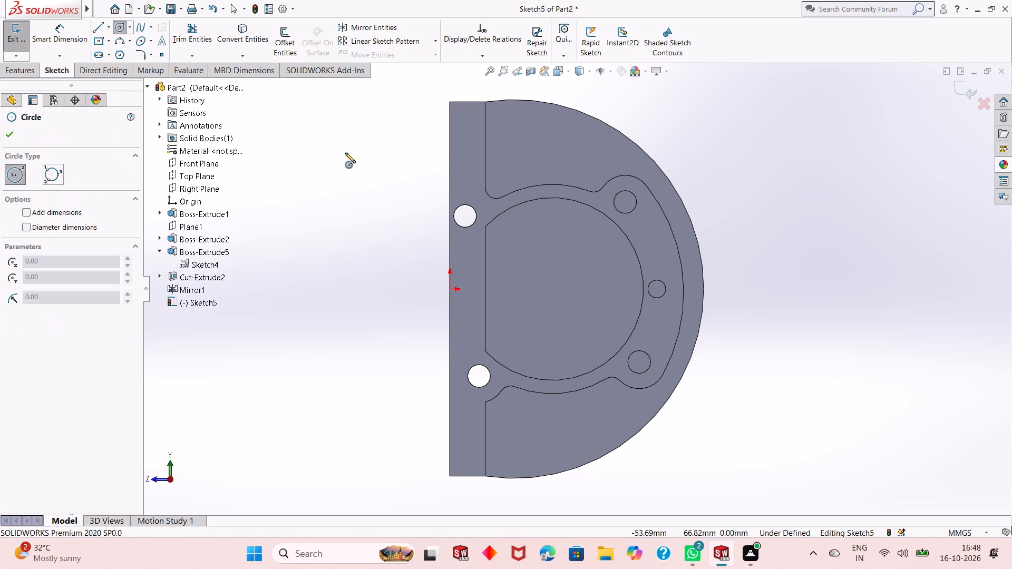
pyautogui.click(553, 289)
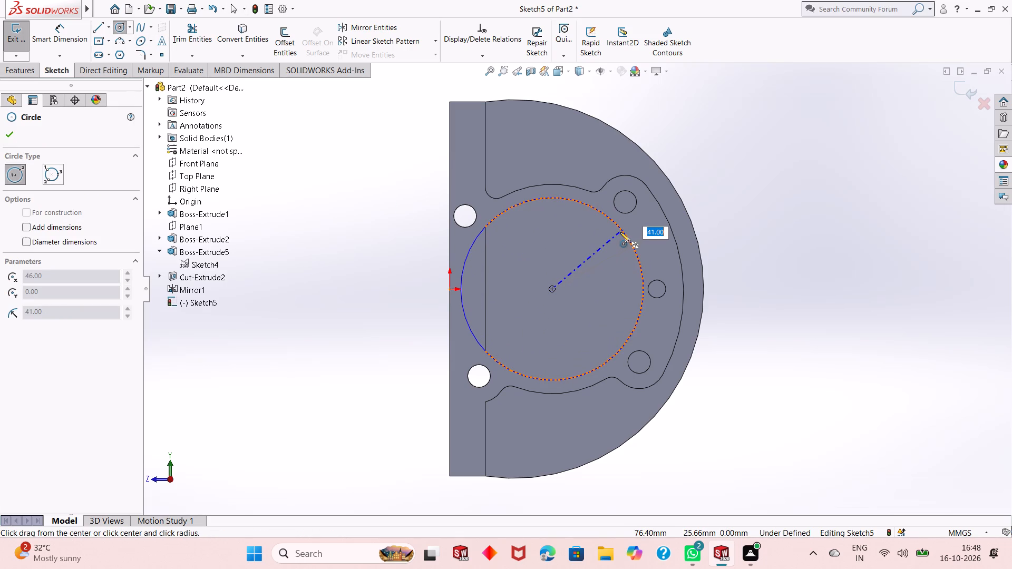
pyautogui.click(620, 232)
pyautogui.press('Escape')
pyautogui.press('Escape')
pyautogui.press('Escape')
pyautogui.click(60, 41)
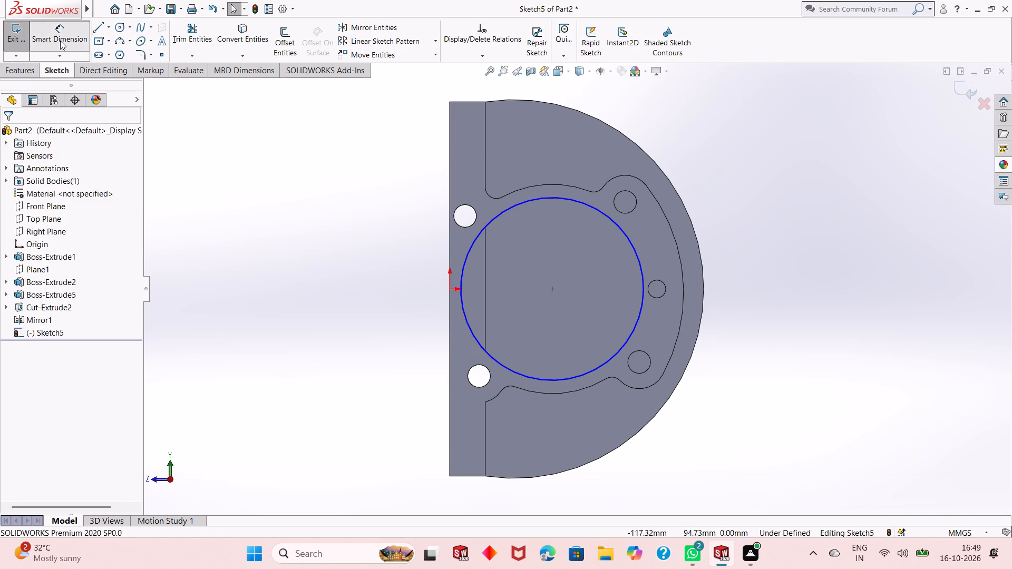
pyautogui.click(538, 380)
pyautogui.click(712, 445)
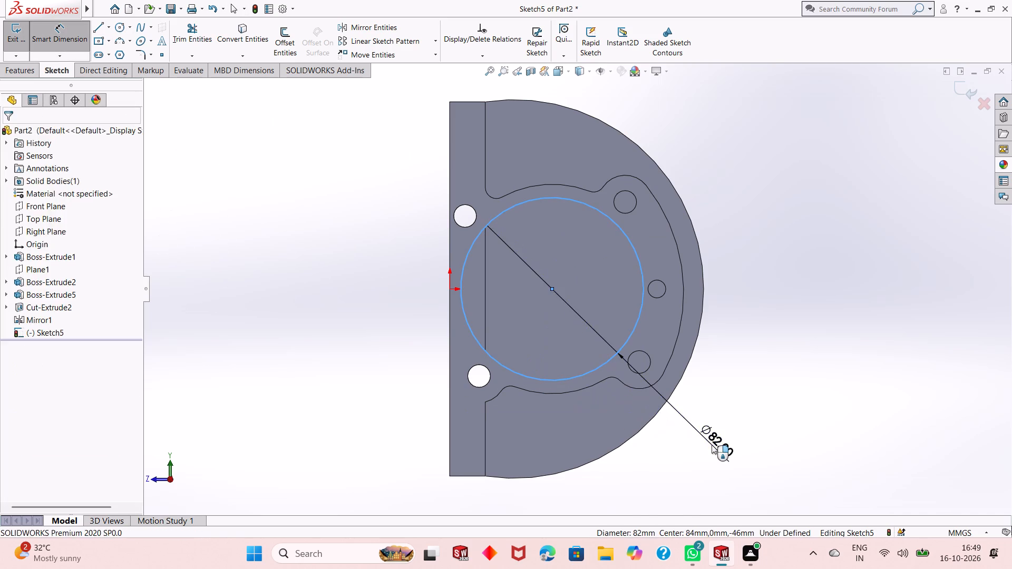
pyautogui.press('Return')
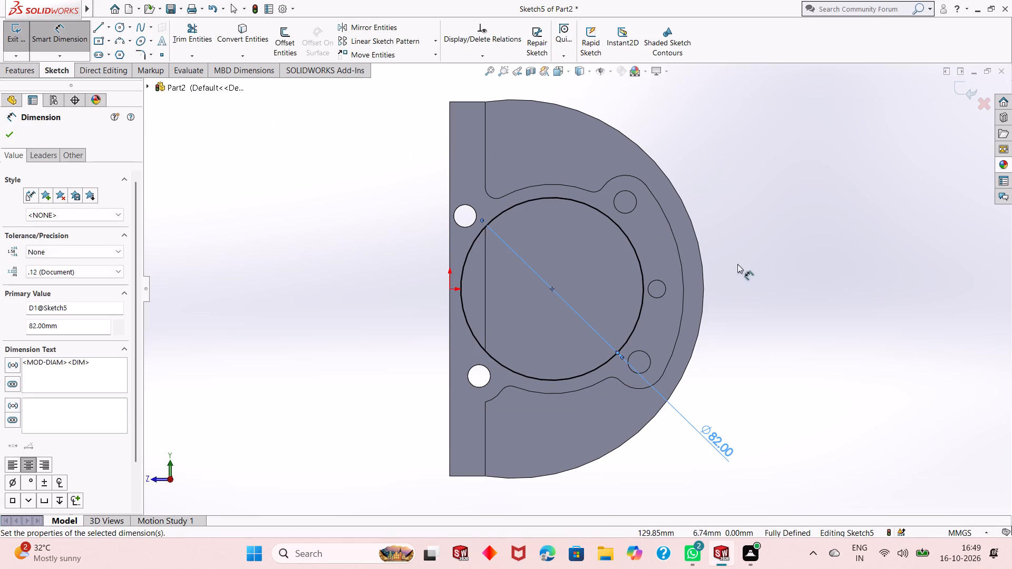
pyautogui.press('Escape')
pyautogui.rightClick(722, 171)
pyautogui.press('Escape')
pyautogui.press('Escape')
pyautogui.press('Escape')
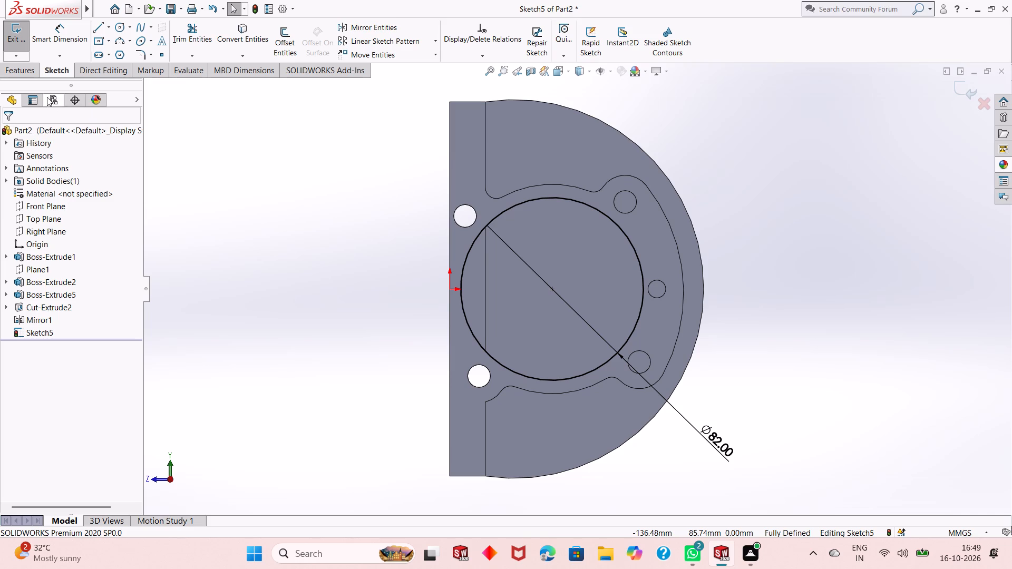
# Cut the 82 mm circle through the whole part with an Extruded Cut set to Through All.
pyautogui.click(23, 75)
pyautogui.click(192, 53)
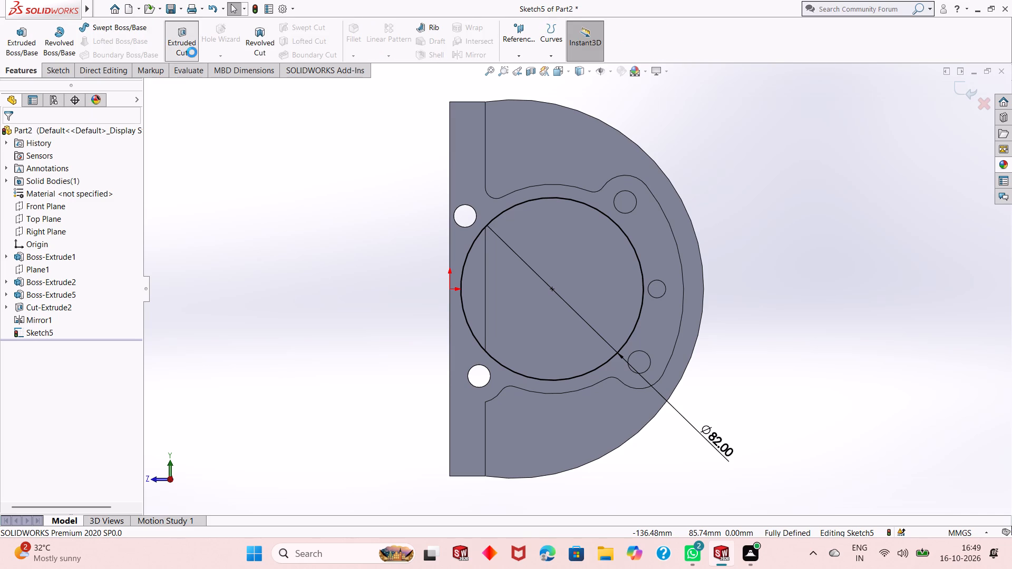
pyautogui.click(68, 210)
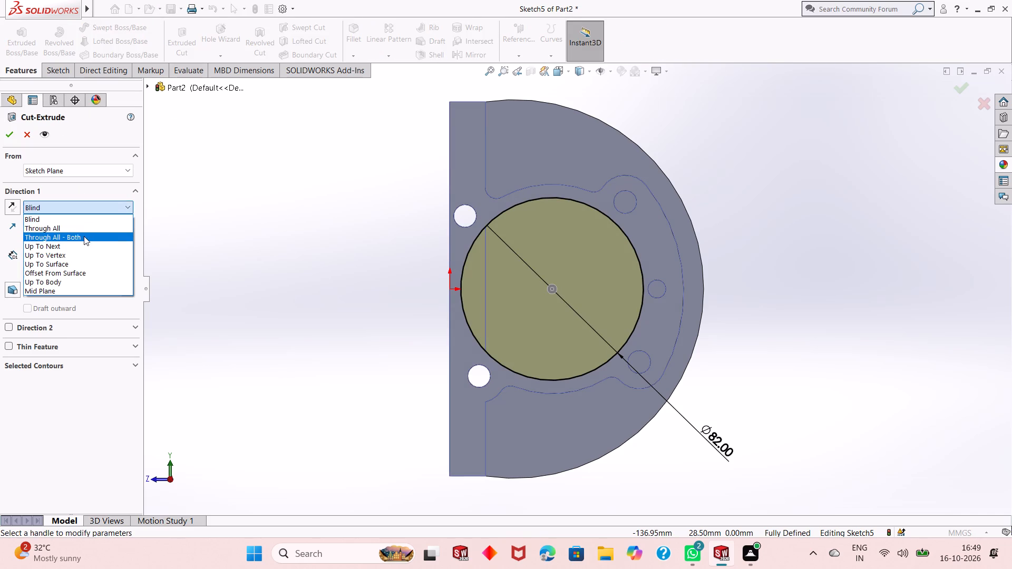
pyautogui.click(89, 229)
pyautogui.click(7, 136)
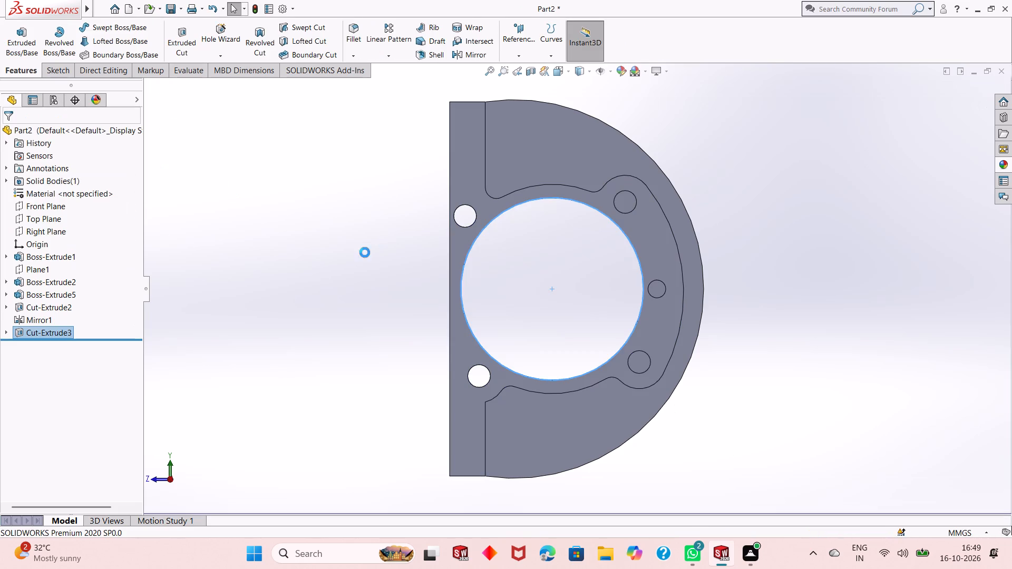
pyautogui.press('Escape')
# Examine the central bore, the flange and the flat plate from several angles.
pyautogui.moveTo(348, 265); pyautogui.dragTo(545, 277, button='middle')
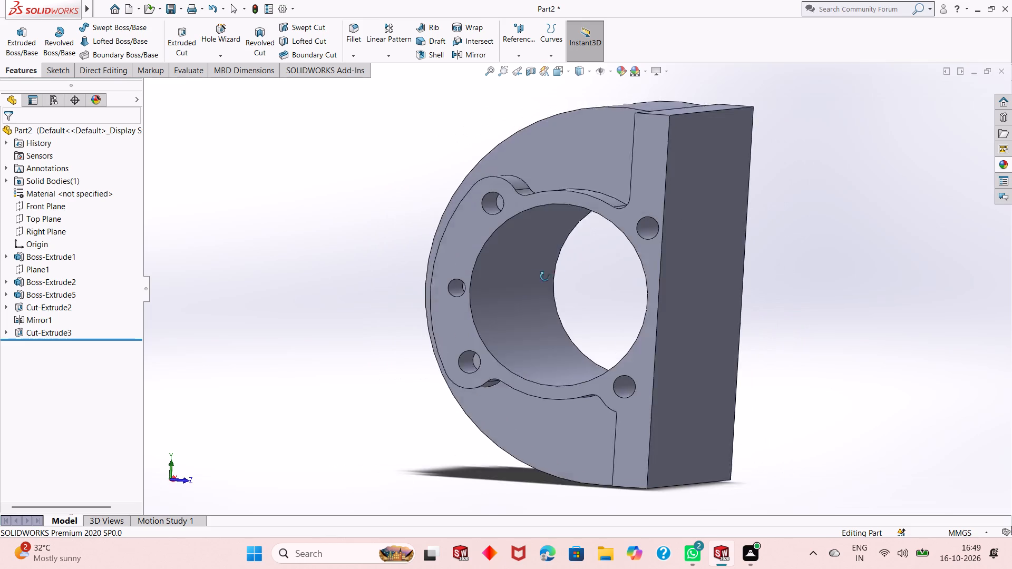
pyautogui.moveTo(545, 277); pyautogui.dragTo(524, 278, button='middle')
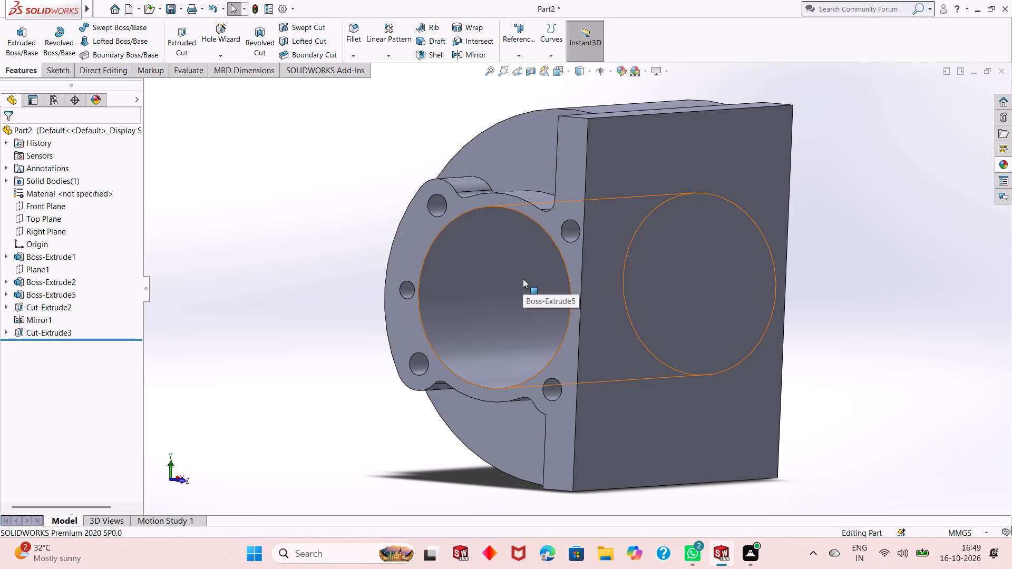
pyautogui.moveTo(577, 285); pyautogui.dragTo(601, 288, button='middle')
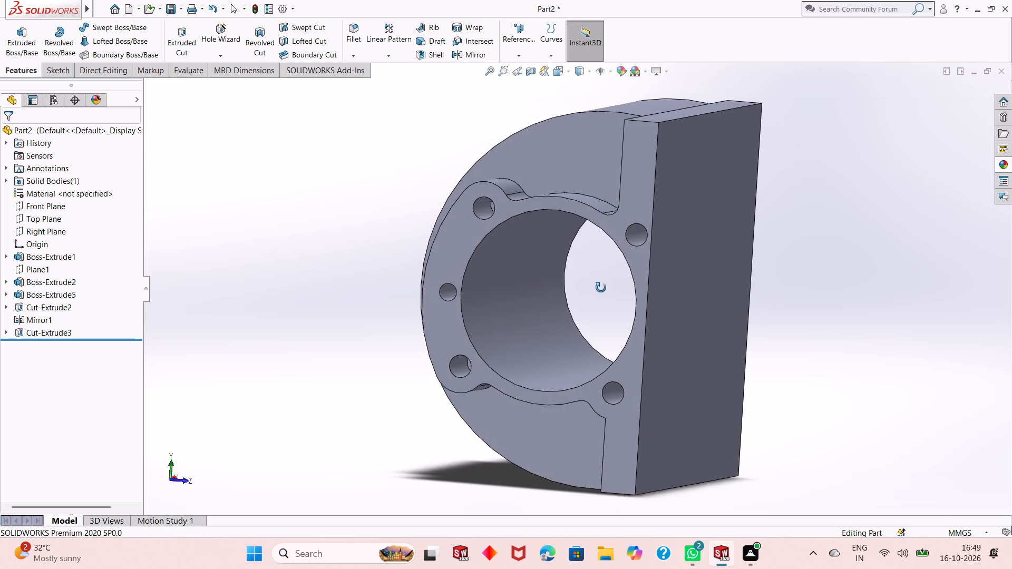
pyautogui.moveTo(601, 288); pyautogui.dragTo(609, 286, button='middle')
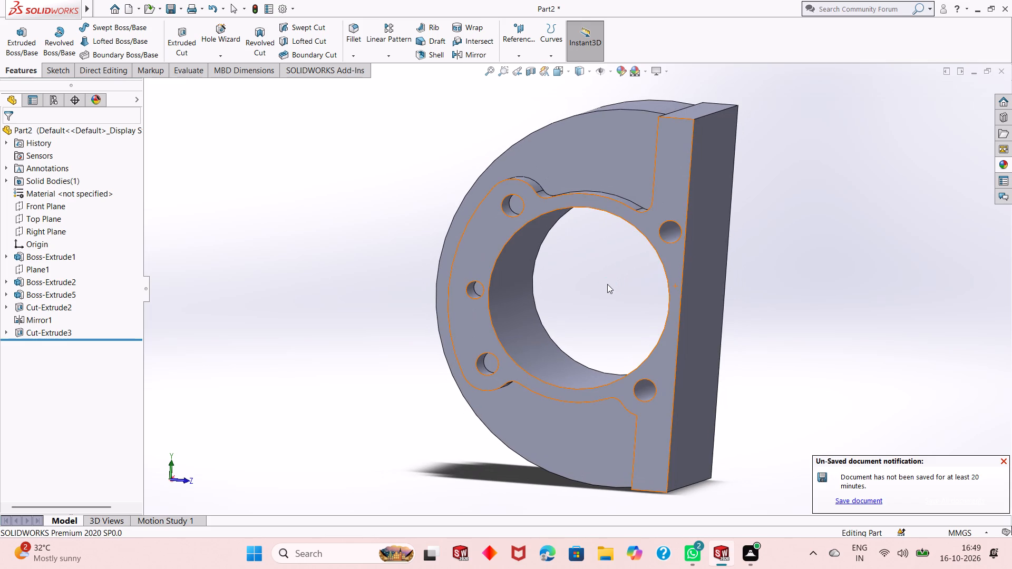
pyautogui.moveTo(674, 312); pyautogui.dragTo(686, 332, button='middle')
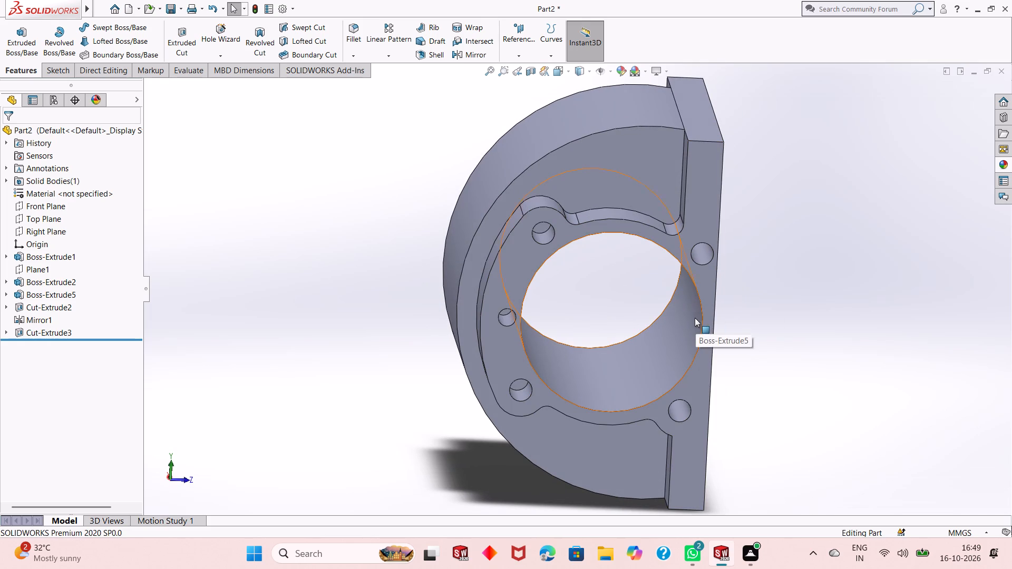
pyautogui.moveTo(736, 307); pyautogui.dragTo(716, 293, button='middle')
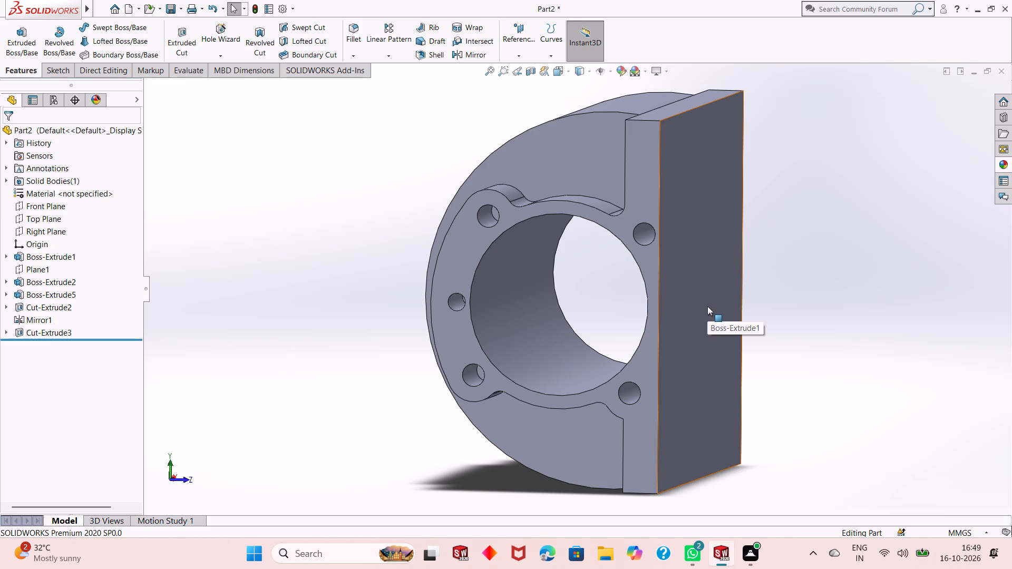
pyautogui.moveTo(685, 349); pyautogui.dragTo(706, 332, button='middle')
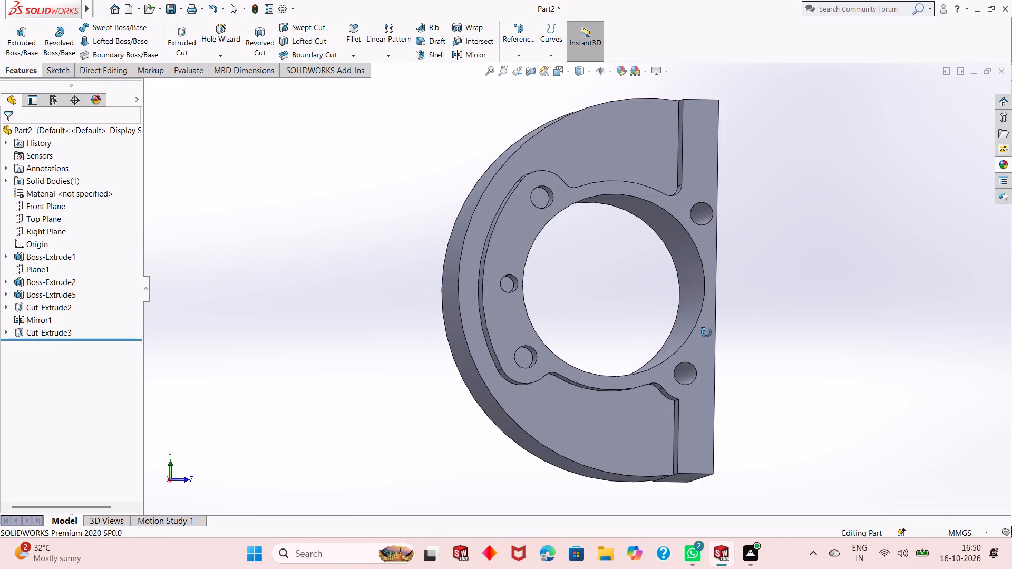
pyautogui.moveTo(706, 332); pyautogui.dragTo(705, 351, button='middle')
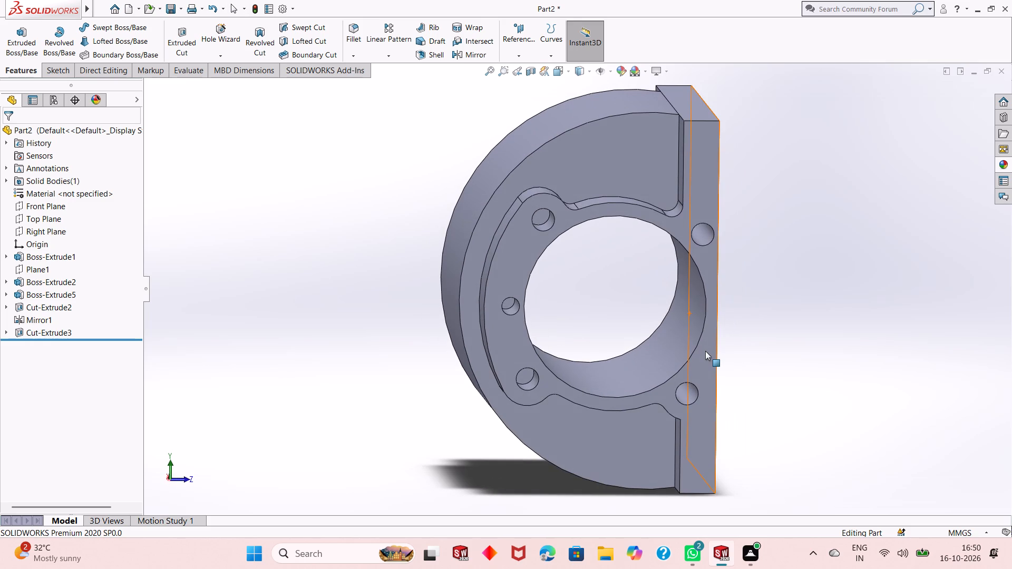
# Examine the through bore, lobed end flanges, curved body and flat base plate from both ends and underneath.
pyautogui.scroll(-1, 632, 343)
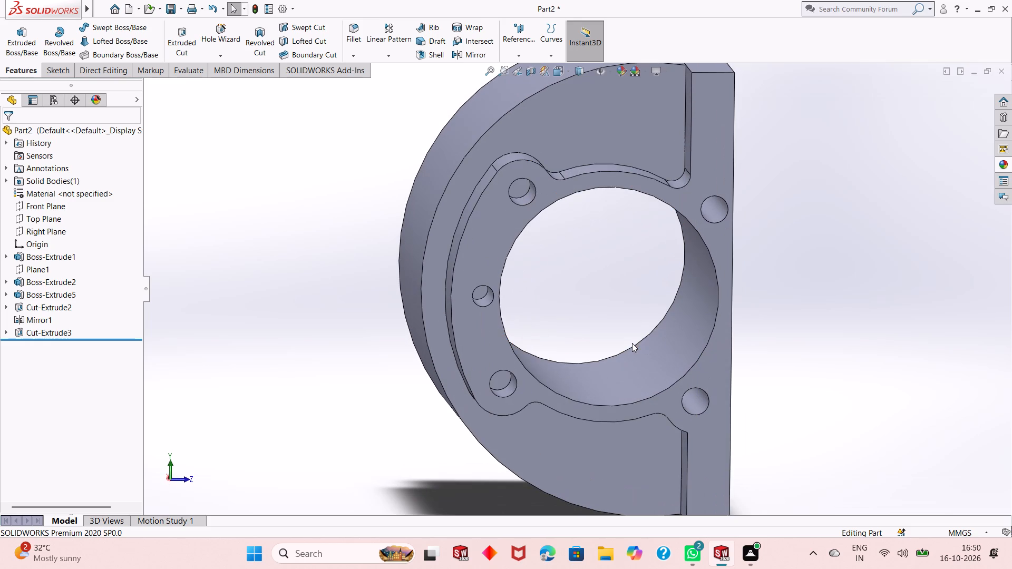
pyautogui.scroll(1, 644, 326)
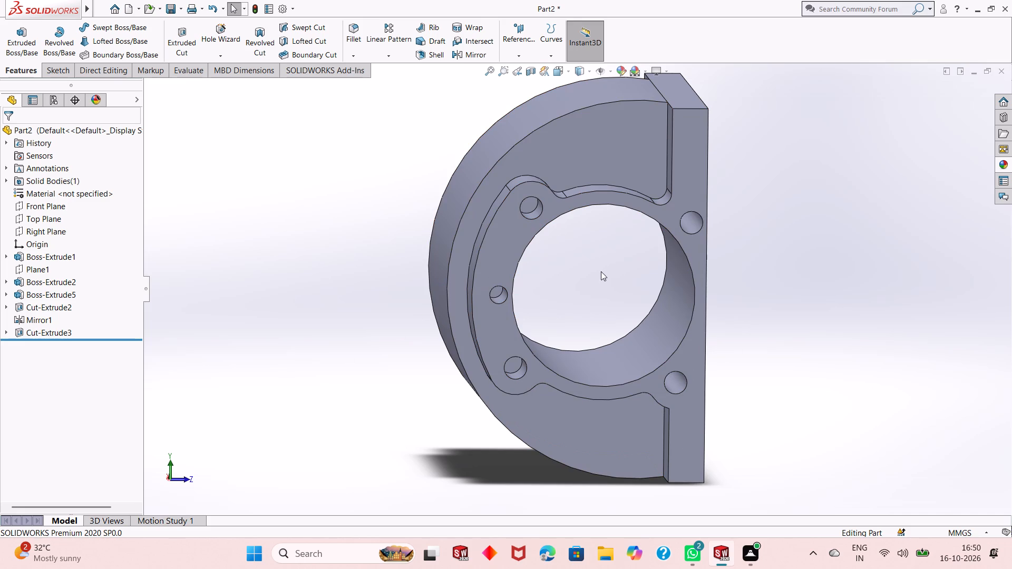
pyautogui.scroll(1, 742, 311)
pyautogui.scroll(-3, 742, 311)
pyautogui.scroll(5, 598, 333)
pyautogui.scroll(-1, 481, 221)
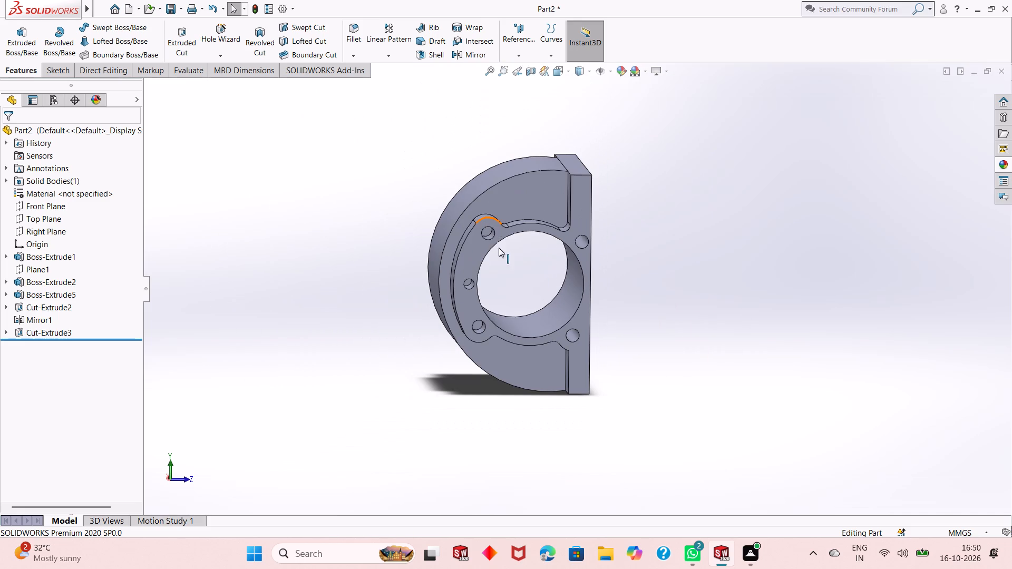
pyautogui.moveTo(593, 303); pyautogui.dragTo(591, 300, button='middle')
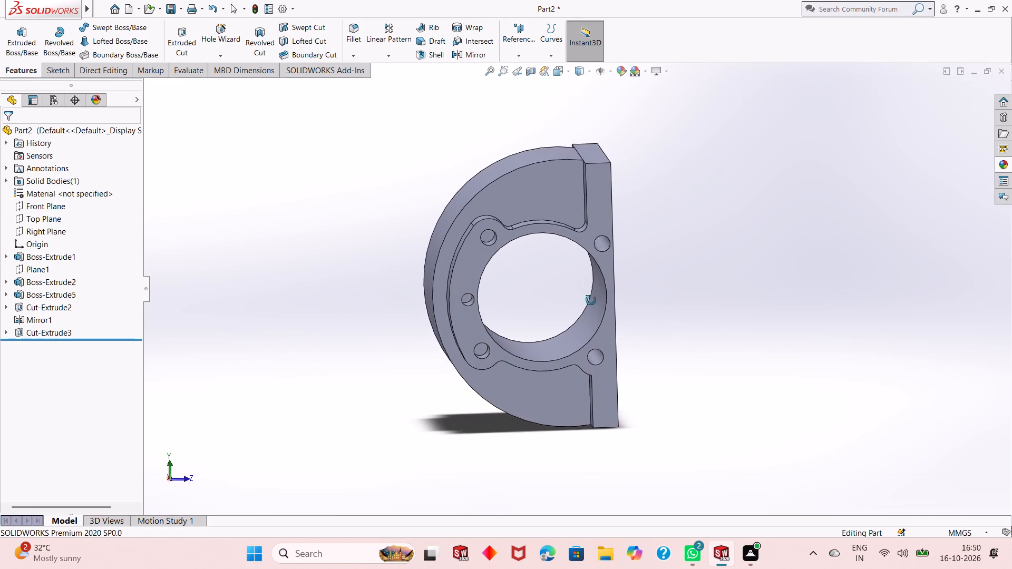
pyautogui.moveTo(591, 300); pyautogui.dragTo(586, 299, button='middle')
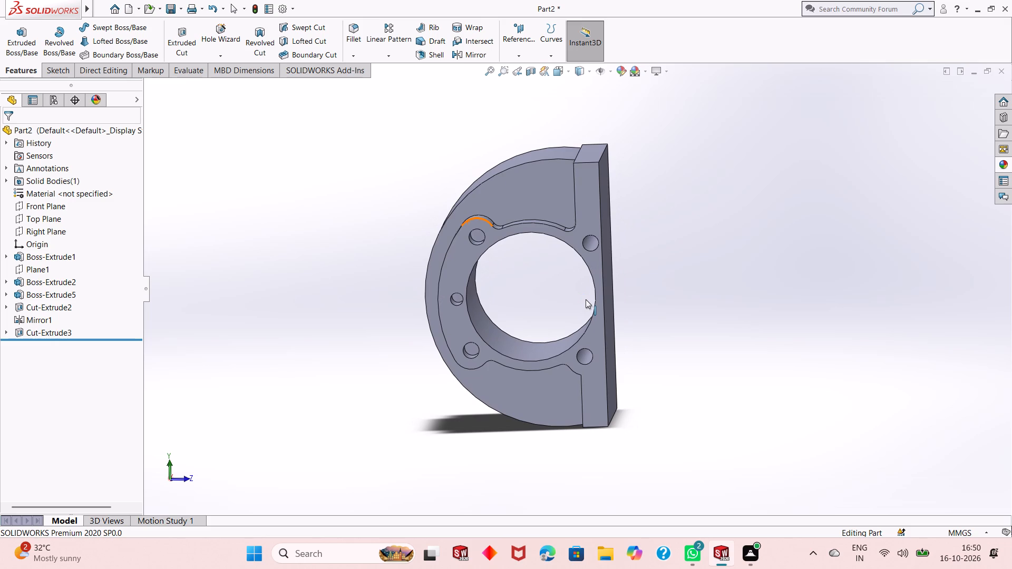
pyautogui.moveTo(646, 300); pyautogui.dragTo(597, 295, button='middle')
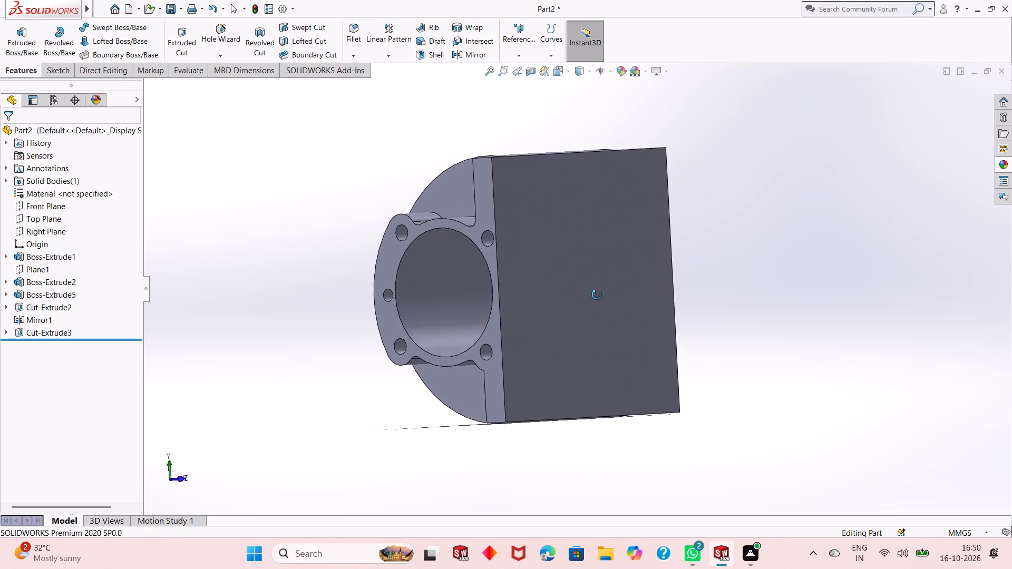
pyautogui.moveTo(597, 295); pyautogui.dragTo(588, 297, button='middle')
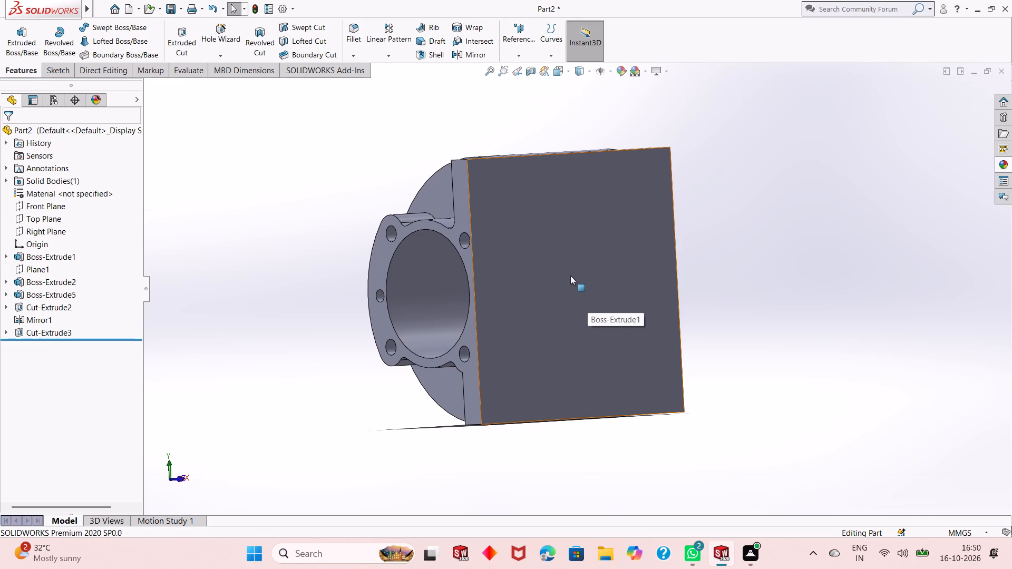
pyautogui.moveTo(433, 294); pyautogui.dragTo(675, 295, button='middle')
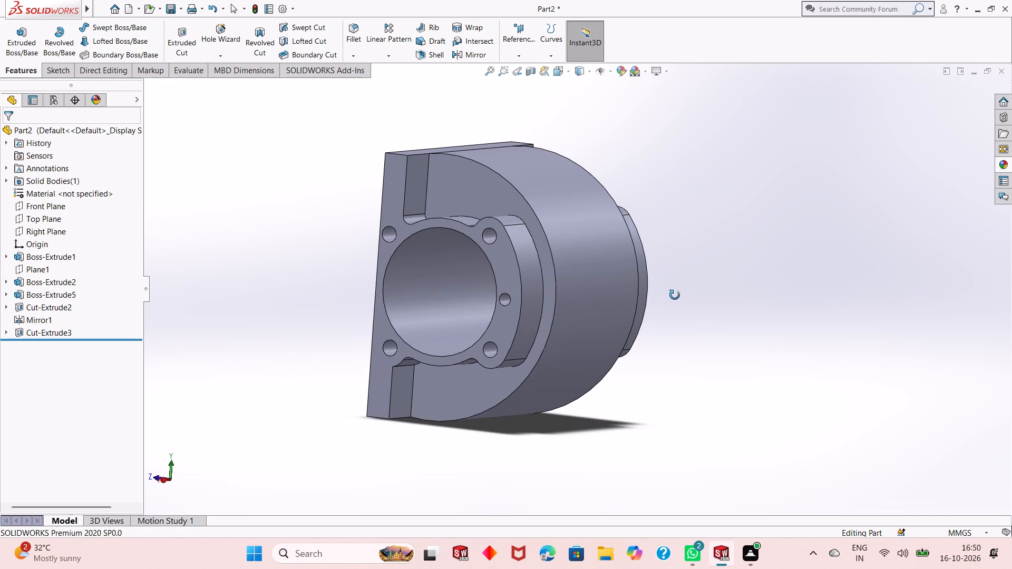
pyautogui.moveTo(675, 295); pyautogui.dragTo(671, 256, button='middle')
pyautogui.moveTo(644, 371); pyautogui.dragTo(578, 172, button='middle')
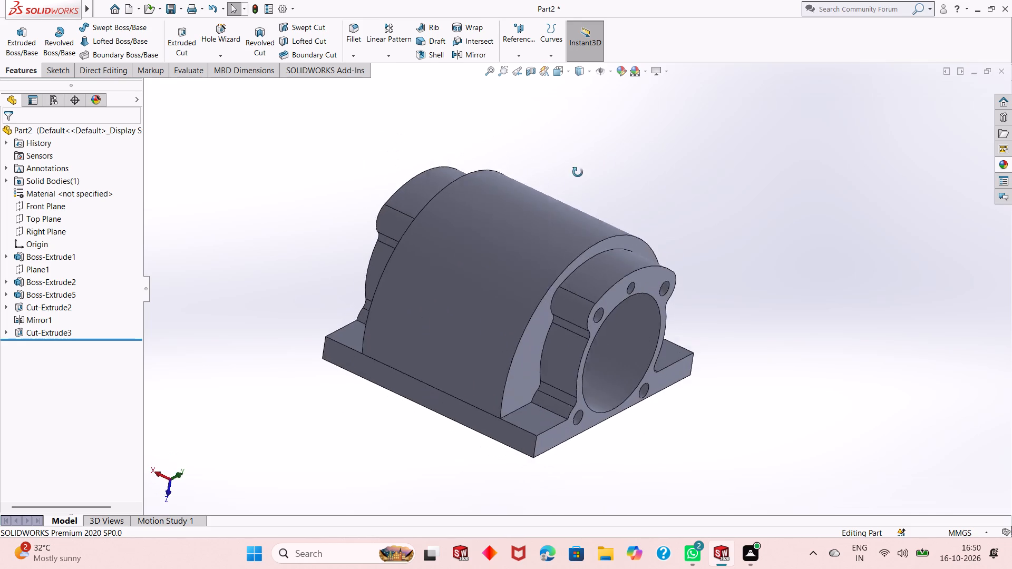
pyautogui.moveTo(578, 172); pyautogui.dragTo(583, 162, button='middle')
pyautogui.moveTo(504, 366); pyautogui.dragTo(557, 205, button='middle')
pyautogui.moveTo(565, 395); pyautogui.dragTo(607, 252, button='middle')
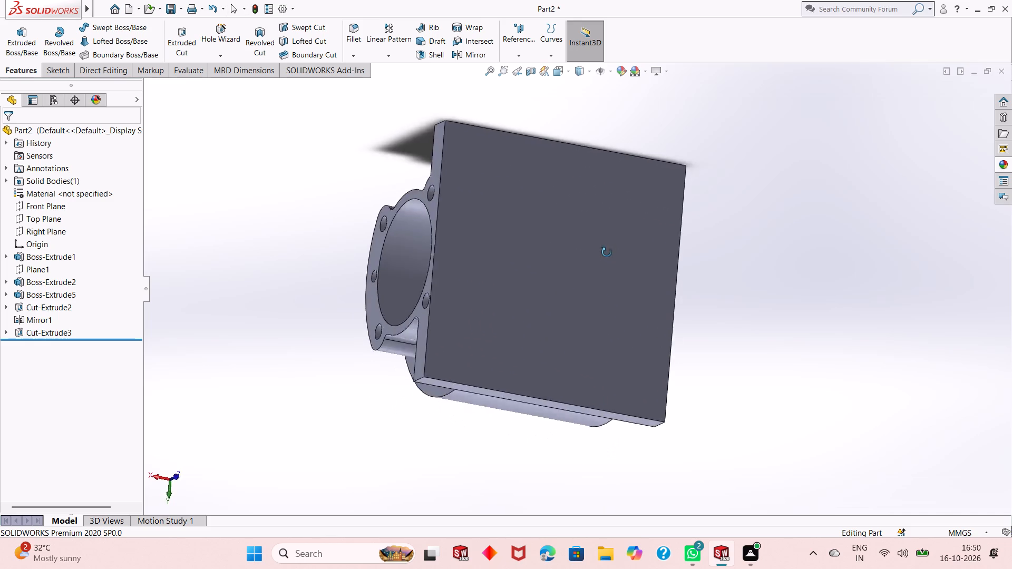
pyautogui.moveTo(607, 252); pyautogui.dragTo(648, 311, button='middle')
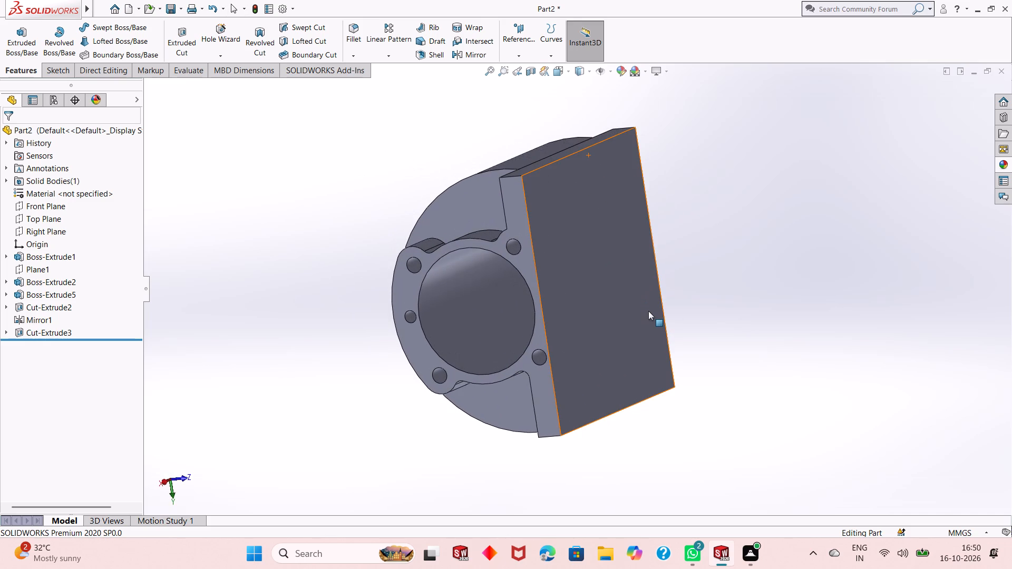
pyautogui.moveTo(551, 283); pyautogui.dragTo(575, 275, button='middle')
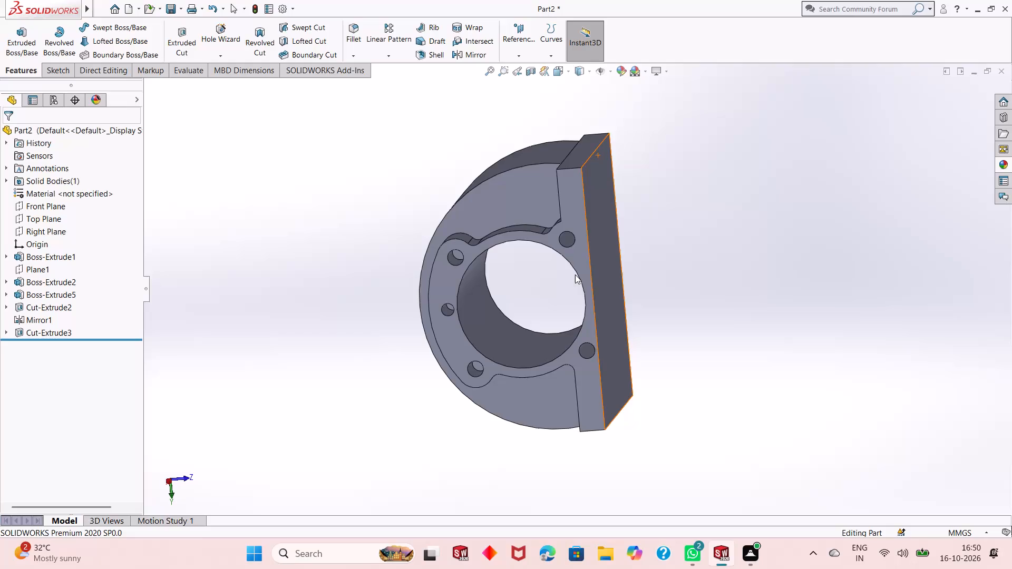
pyautogui.moveTo(571, 289); pyautogui.dragTo(575, 280, button='middle')
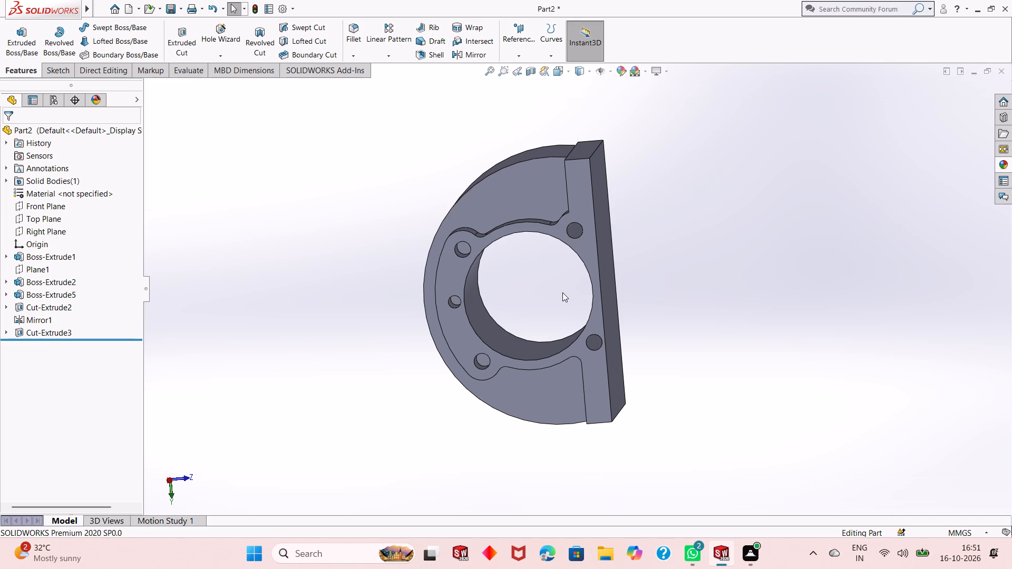
pyautogui.scroll(-2, 562, 292)
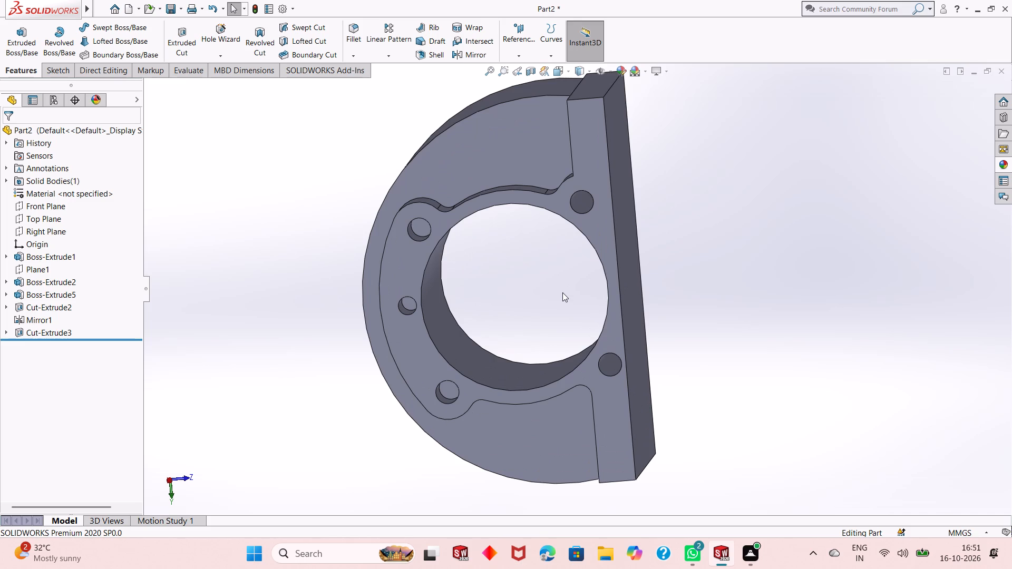
pyautogui.scroll(1, 562, 292)
pyautogui.scroll(-1, 562, 292)
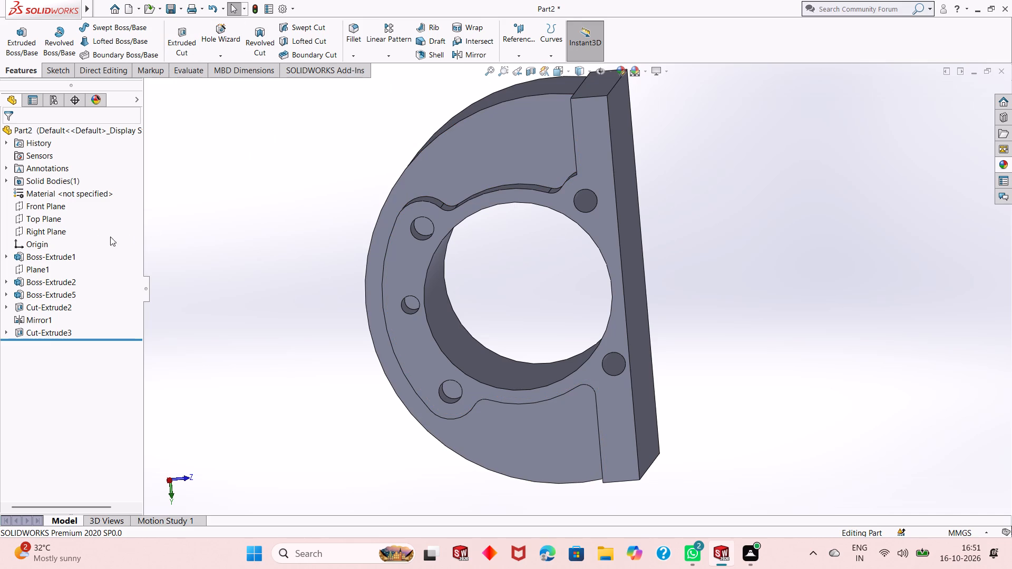
# Start a new sketch on the Right Plane, facing the flange end with the flat plate on the +Z side.
pyautogui.click(38, 232)
pyautogui.moveTo(279, 288); pyautogui.dragTo(306, 296, button='middle')
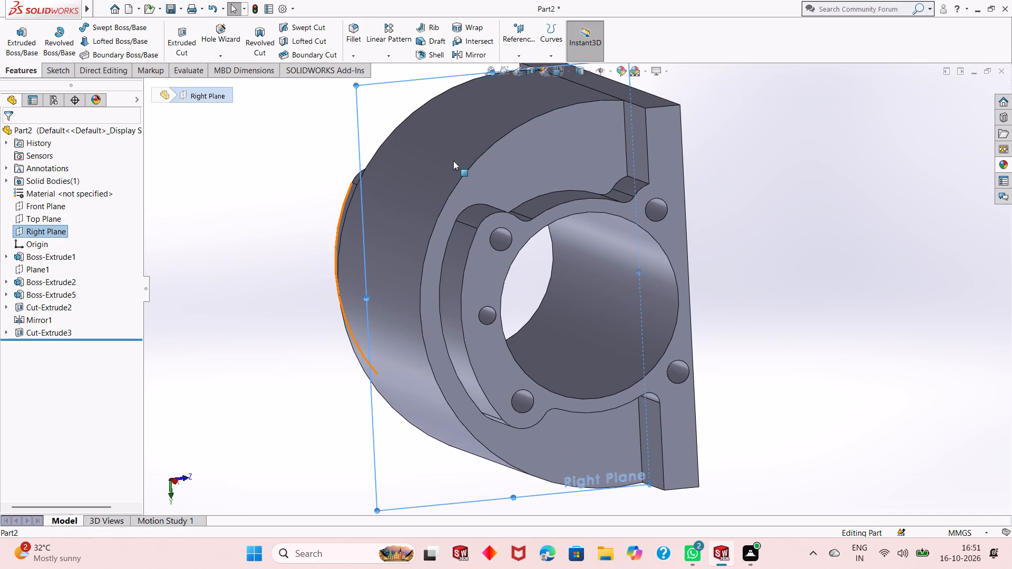
pyautogui.click(47, 229)
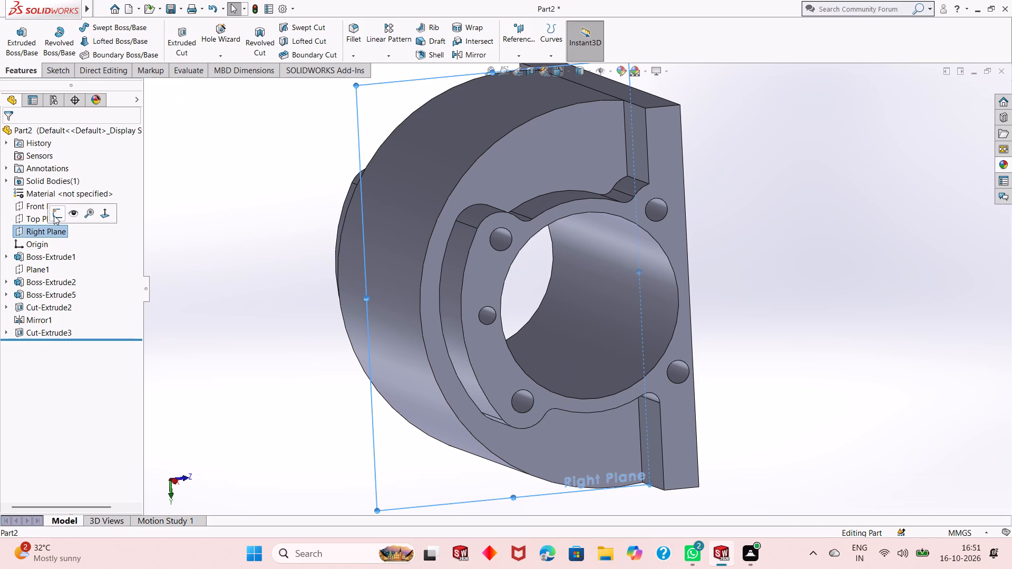
pyautogui.click(54, 215)
pyautogui.hotkey('ctrl', '8')
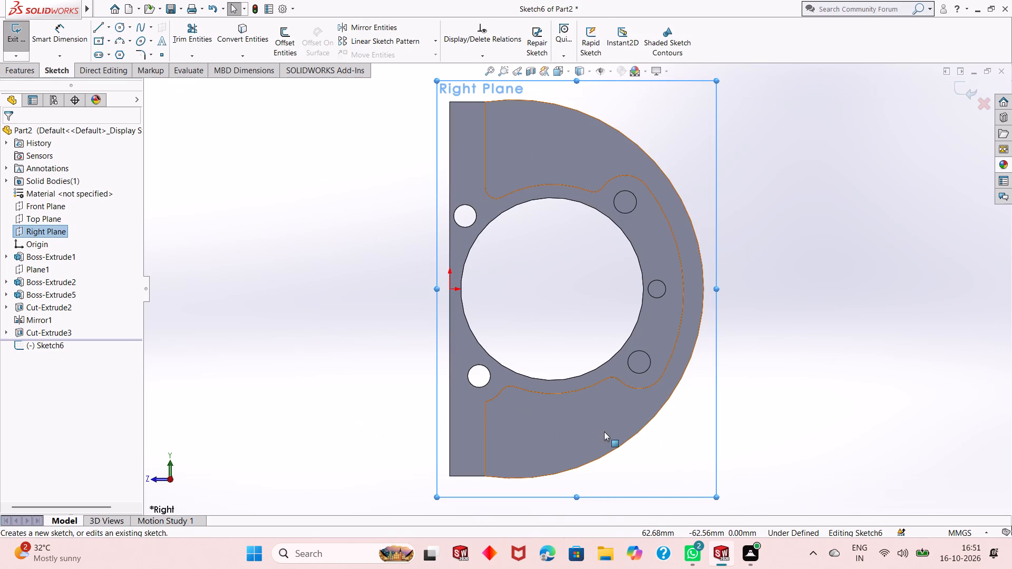
pyautogui.hotkey('ctrl', '8')
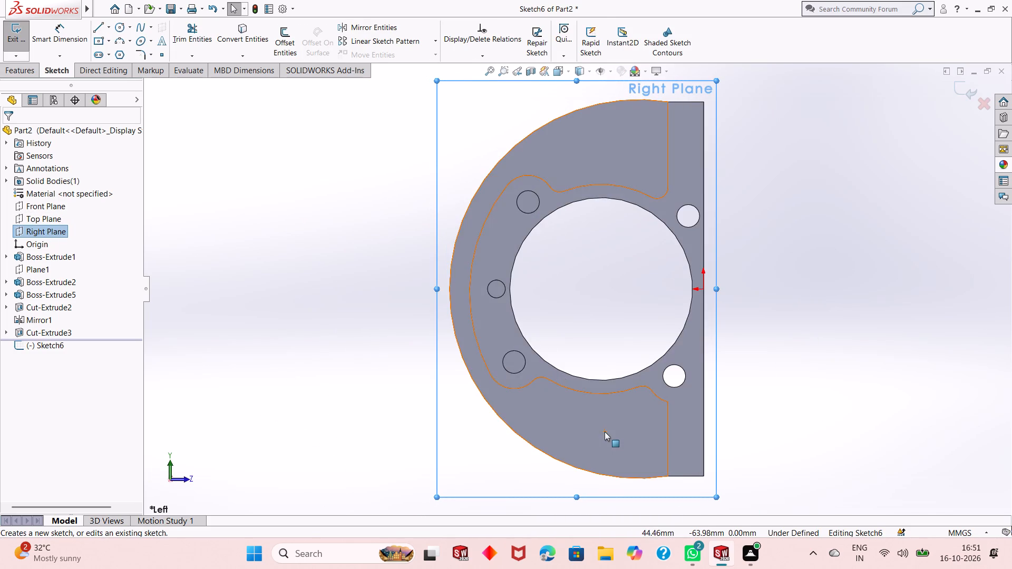
pyautogui.scroll(1, 617, 433)
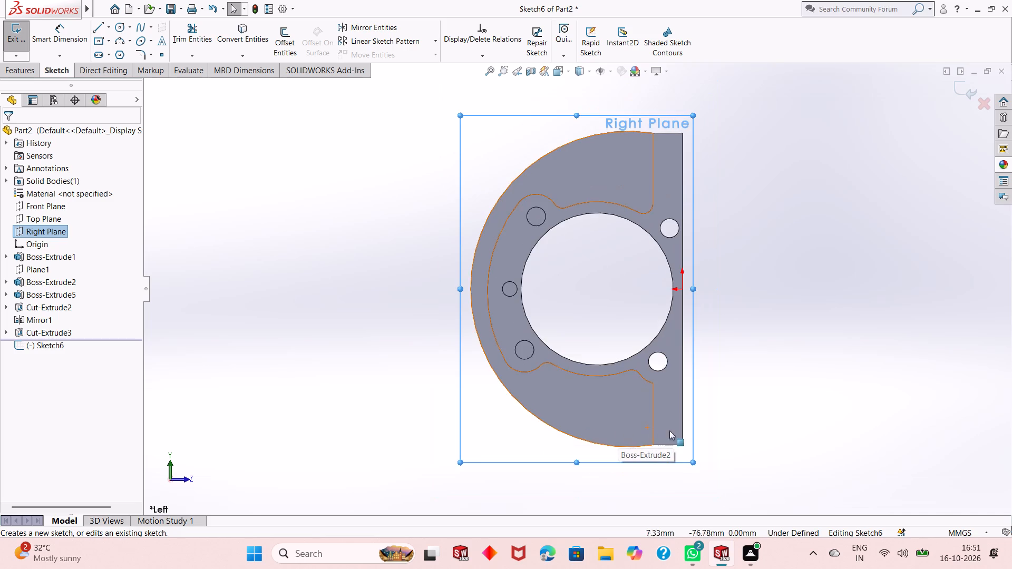
pyautogui.press('Escape')
pyautogui.scroll(-1, 770, 336)
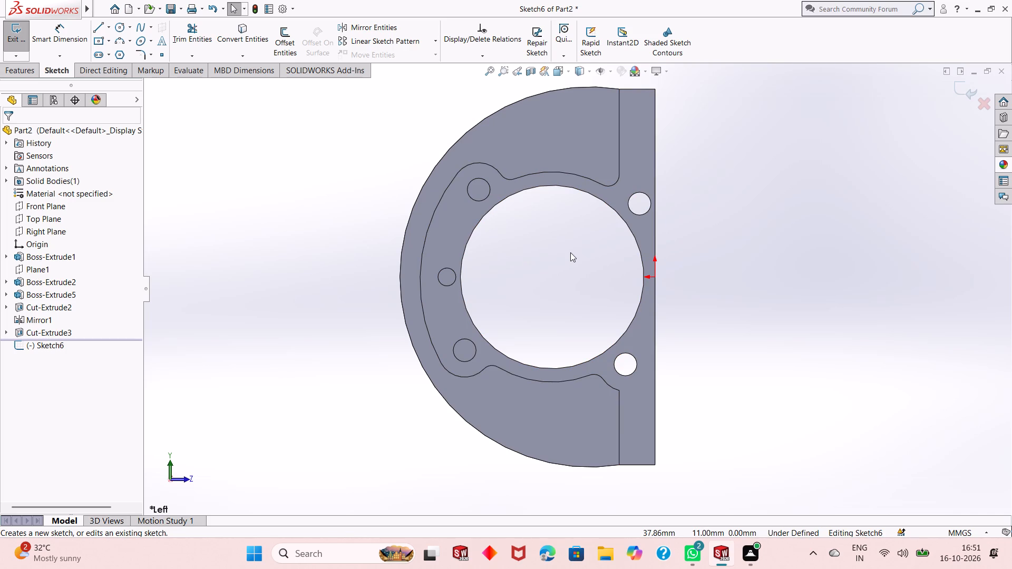
pyautogui.scroll(-1, 556, 313)
pyautogui.scroll(1, 556, 313)
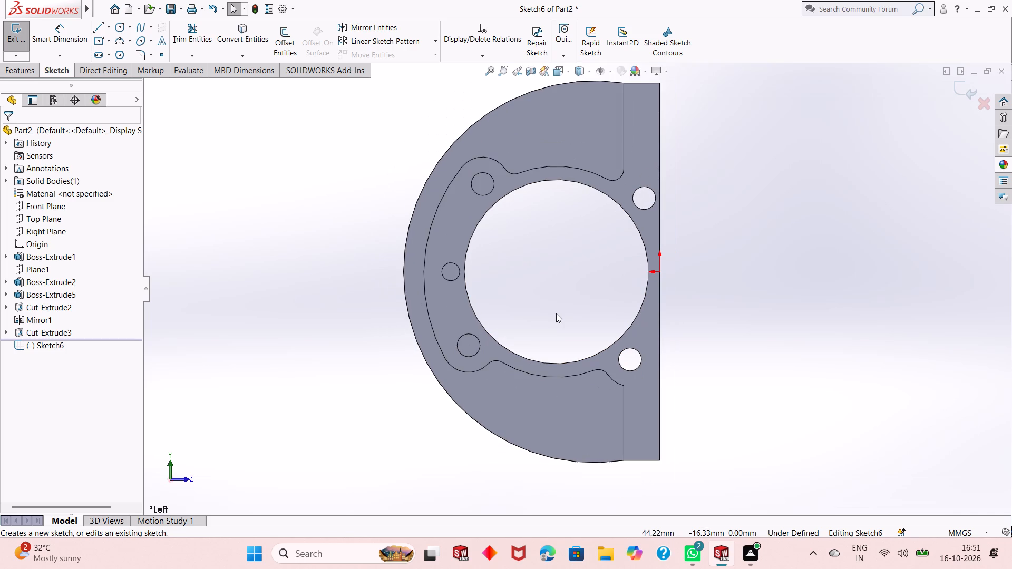
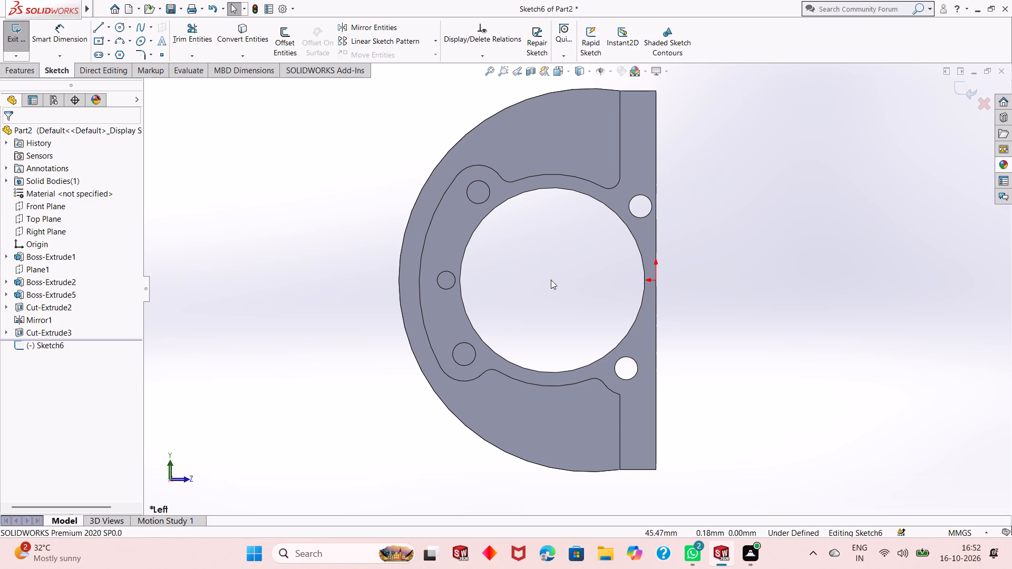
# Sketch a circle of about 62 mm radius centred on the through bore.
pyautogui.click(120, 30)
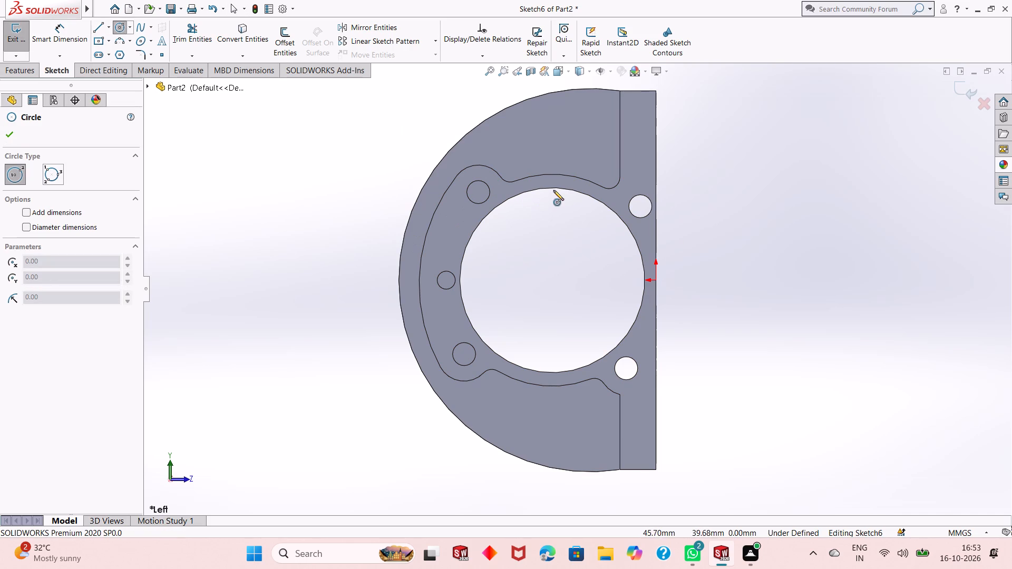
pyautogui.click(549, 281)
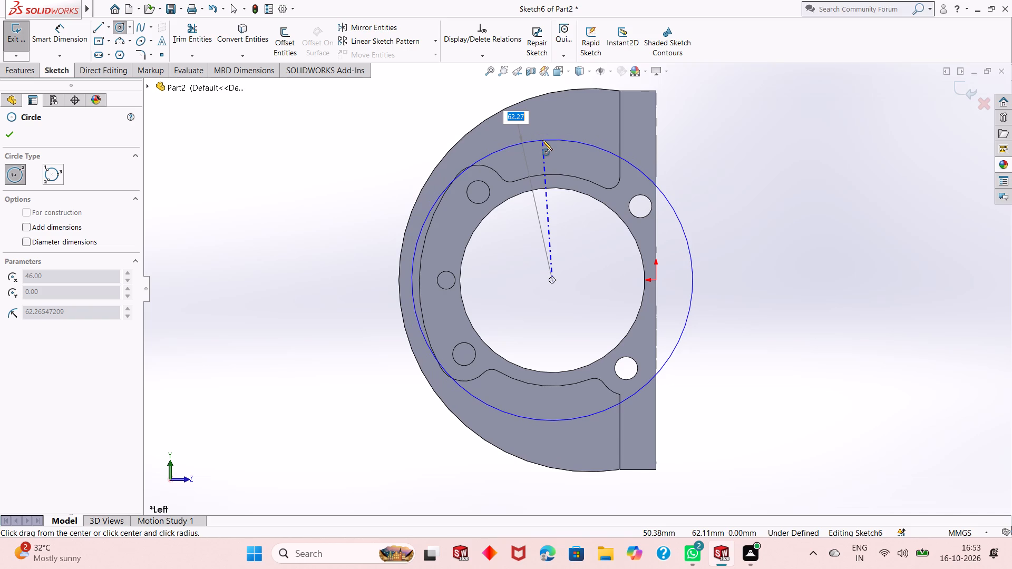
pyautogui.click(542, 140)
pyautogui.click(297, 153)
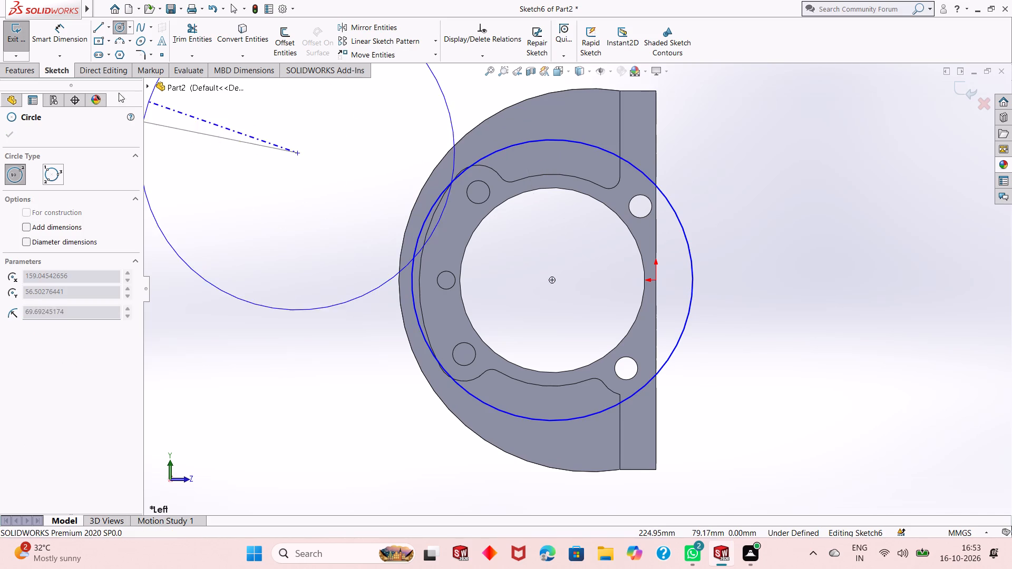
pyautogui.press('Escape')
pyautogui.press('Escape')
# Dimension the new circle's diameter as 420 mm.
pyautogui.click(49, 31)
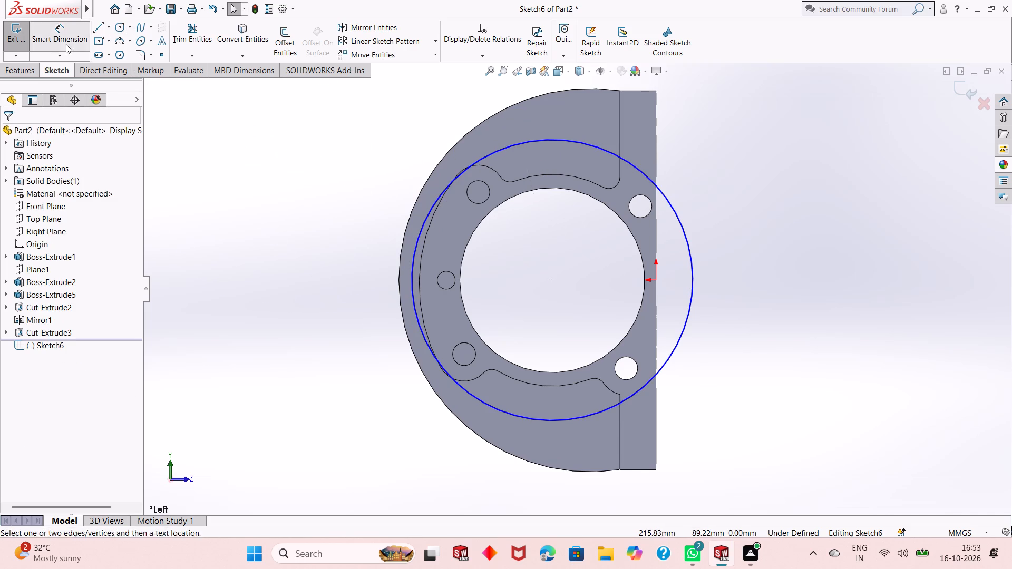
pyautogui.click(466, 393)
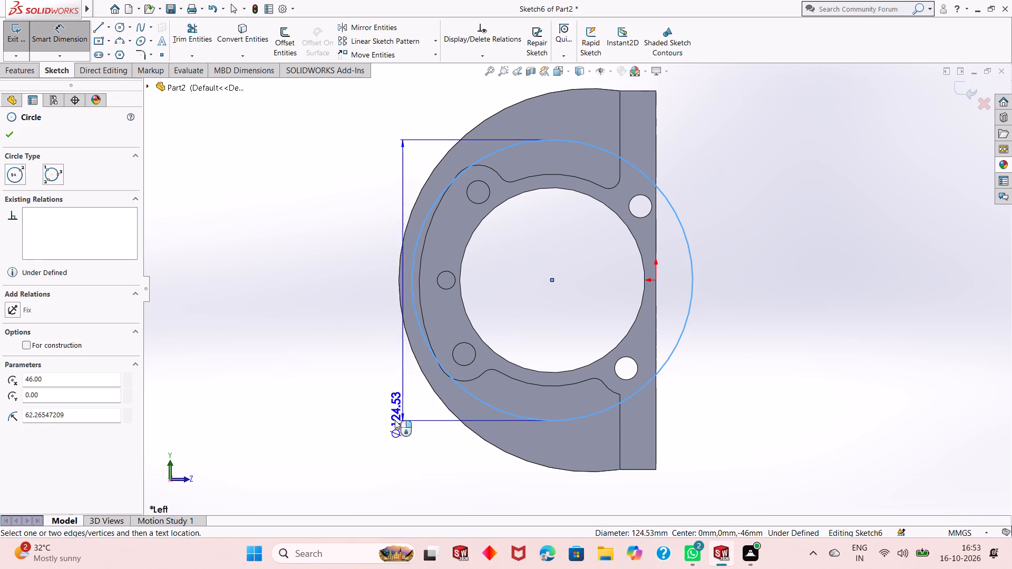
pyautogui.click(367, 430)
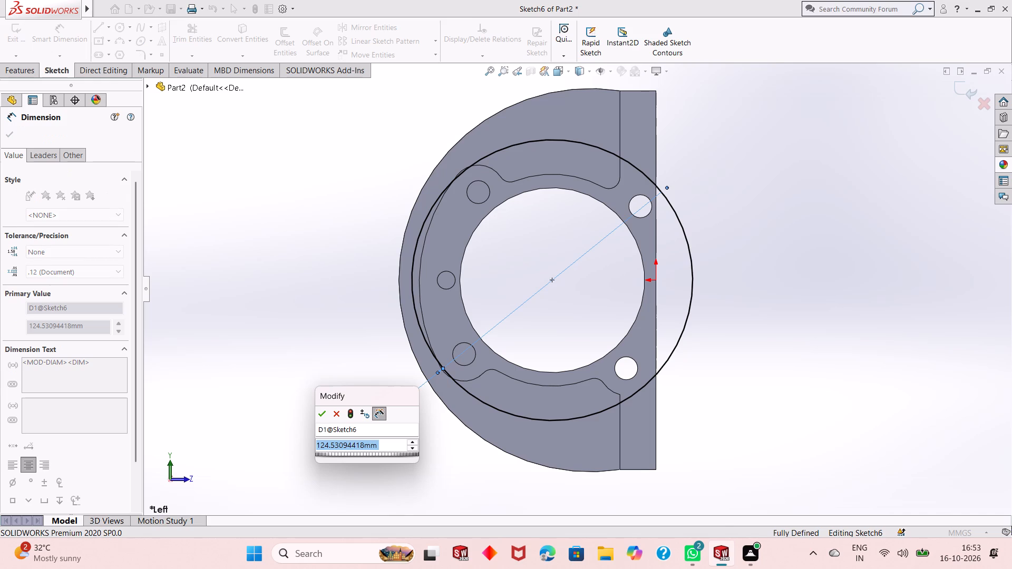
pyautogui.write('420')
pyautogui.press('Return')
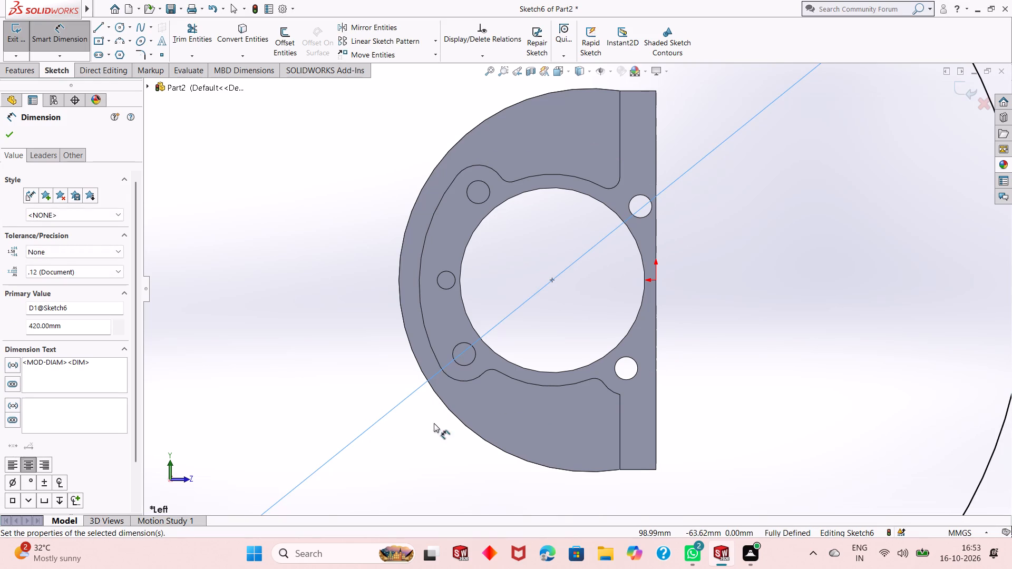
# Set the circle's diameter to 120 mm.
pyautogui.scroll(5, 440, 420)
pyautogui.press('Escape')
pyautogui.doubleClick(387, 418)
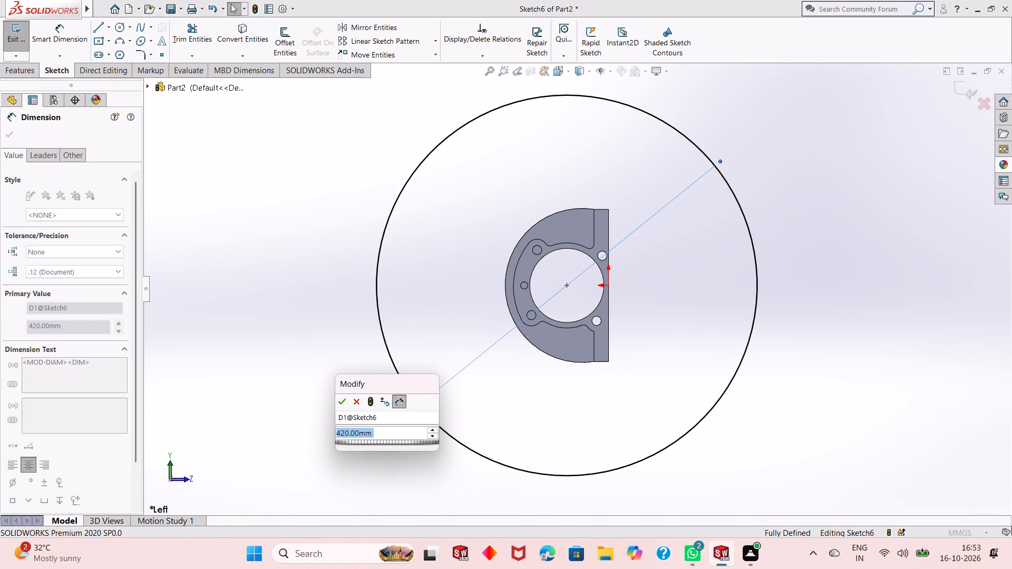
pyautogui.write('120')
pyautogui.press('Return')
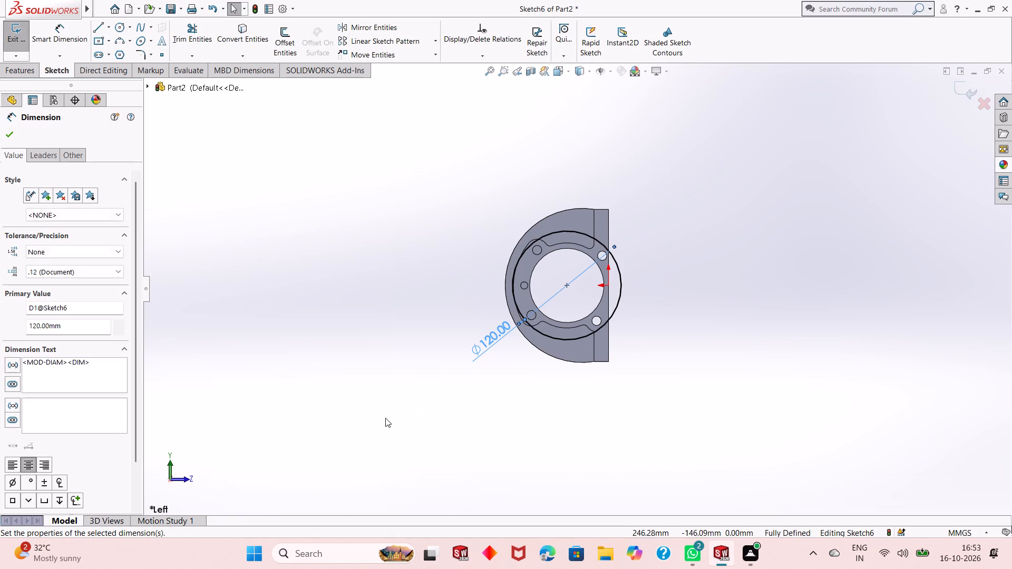
# Examine how the 120 mm circle sits relative to the bore, lobed flange and flat plate.
pyautogui.scroll(-3, 603, 310)
pyautogui.moveTo(717, 244); pyautogui.dragTo(688, 254, button='middle')
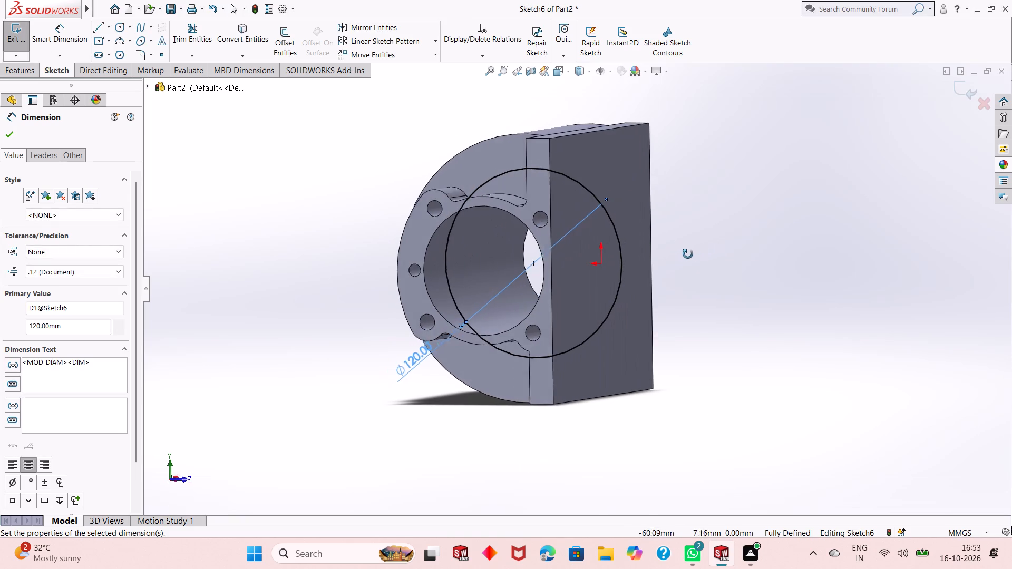
pyautogui.moveTo(688, 254); pyautogui.dragTo(707, 274, button='middle')
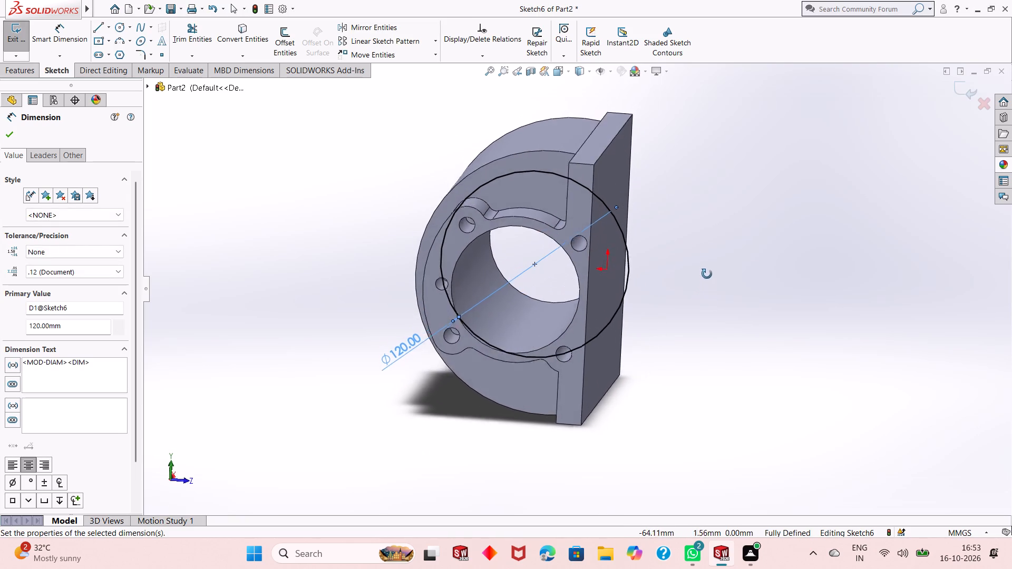
pyautogui.moveTo(707, 274); pyautogui.dragTo(705, 257, button='middle')
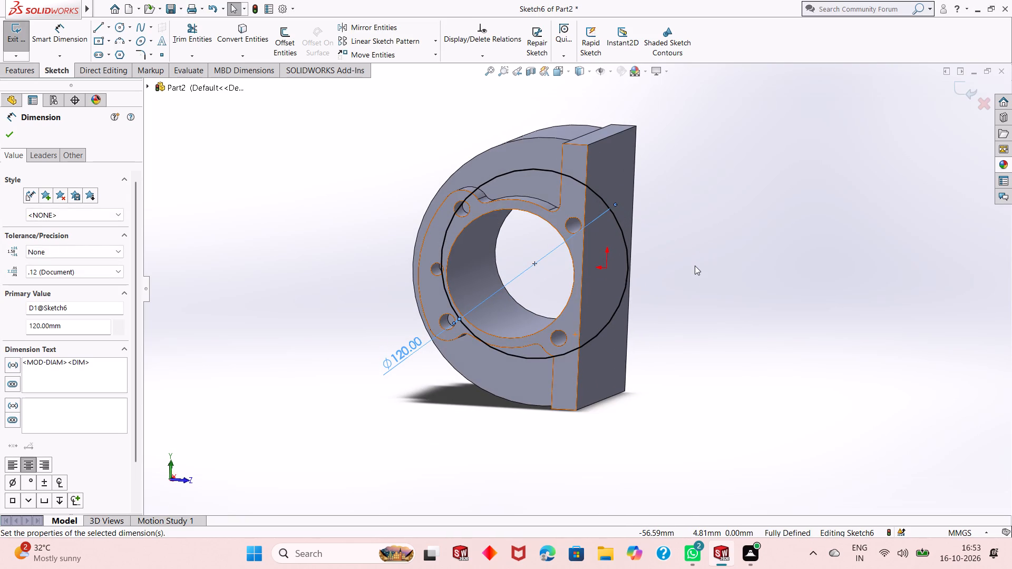
pyautogui.hotkey('ctrl', '8')
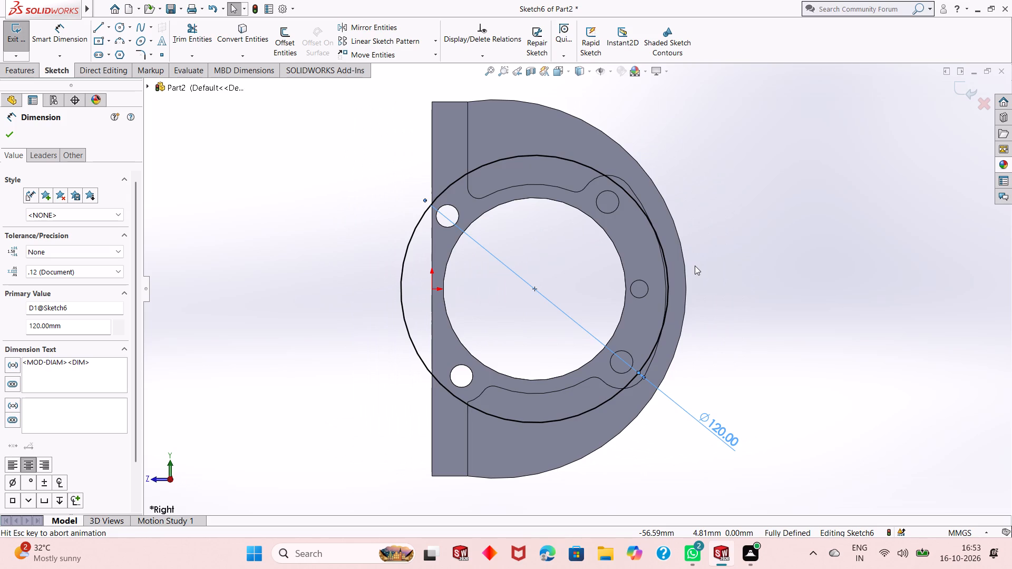
pyautogui.hotkey('ctrl', '8')
pyautogui.scroll(1, 688, 279)
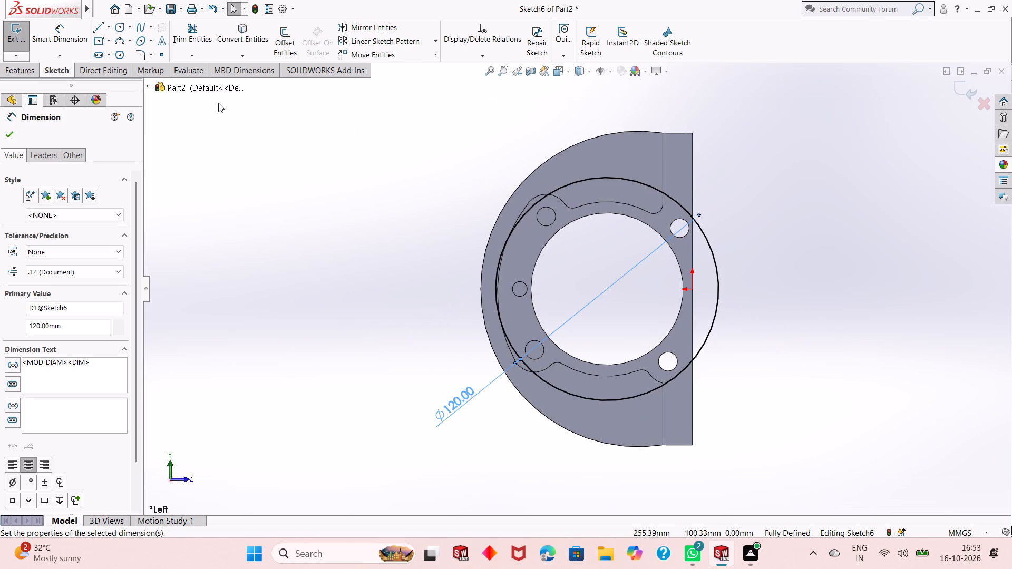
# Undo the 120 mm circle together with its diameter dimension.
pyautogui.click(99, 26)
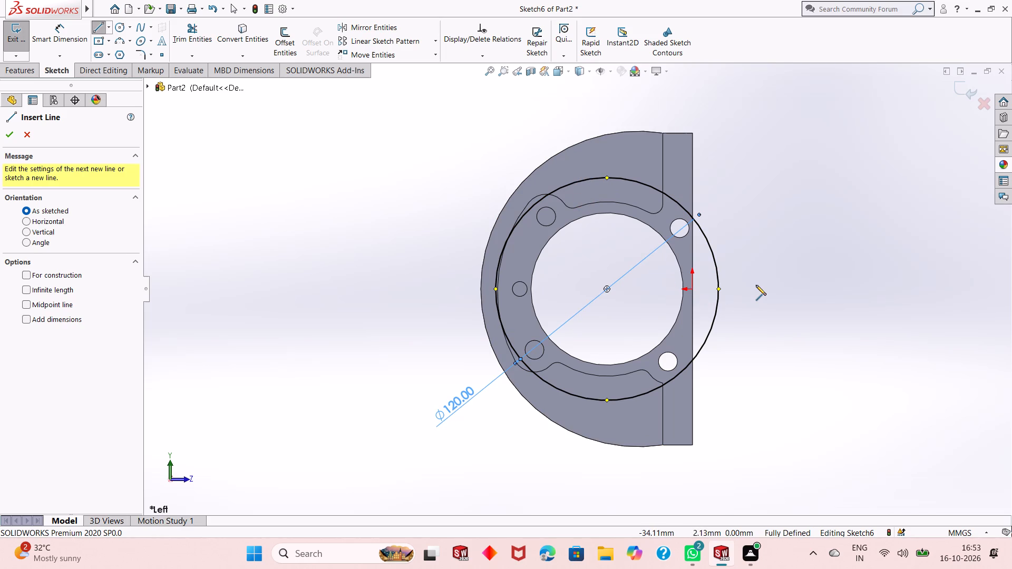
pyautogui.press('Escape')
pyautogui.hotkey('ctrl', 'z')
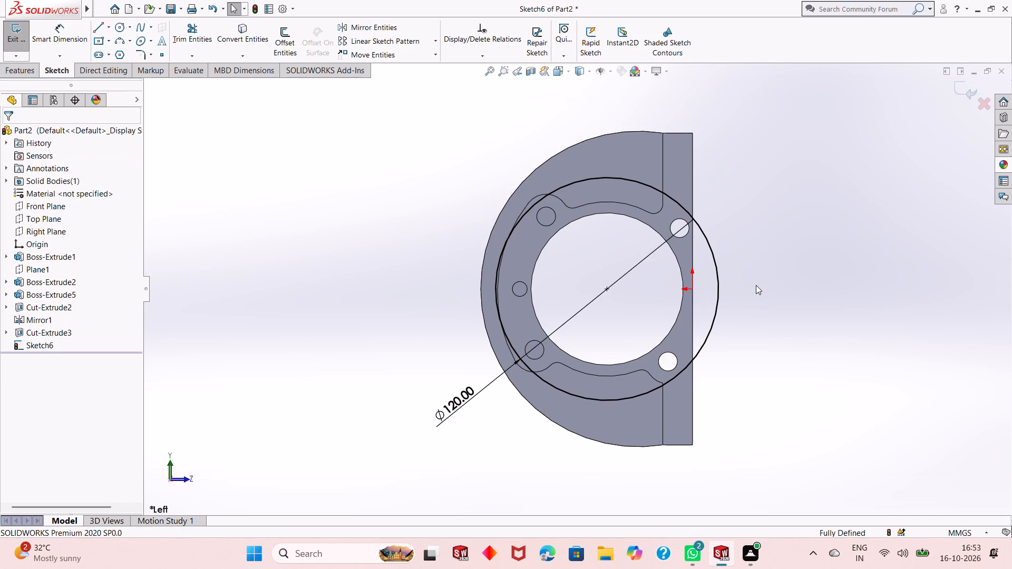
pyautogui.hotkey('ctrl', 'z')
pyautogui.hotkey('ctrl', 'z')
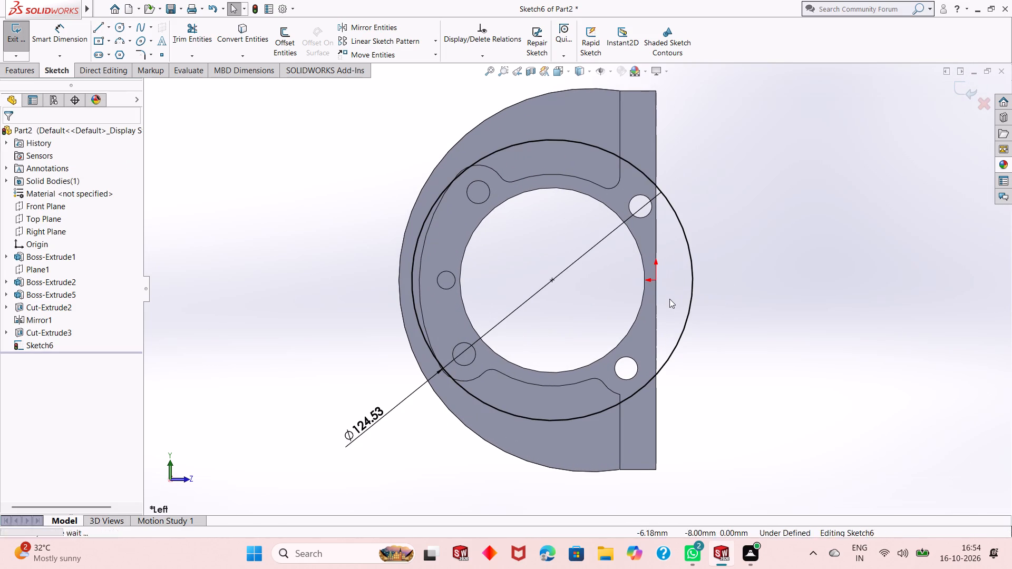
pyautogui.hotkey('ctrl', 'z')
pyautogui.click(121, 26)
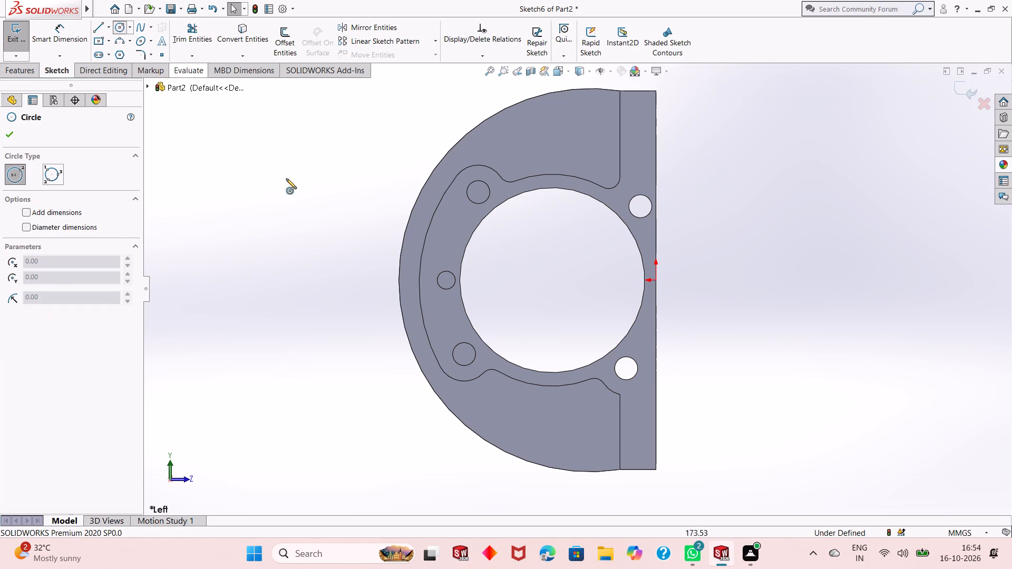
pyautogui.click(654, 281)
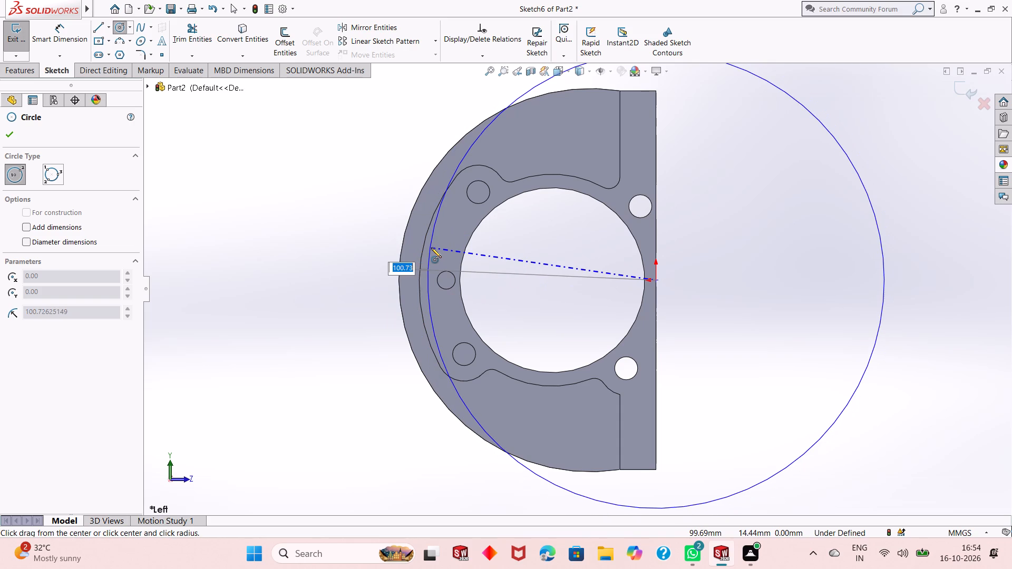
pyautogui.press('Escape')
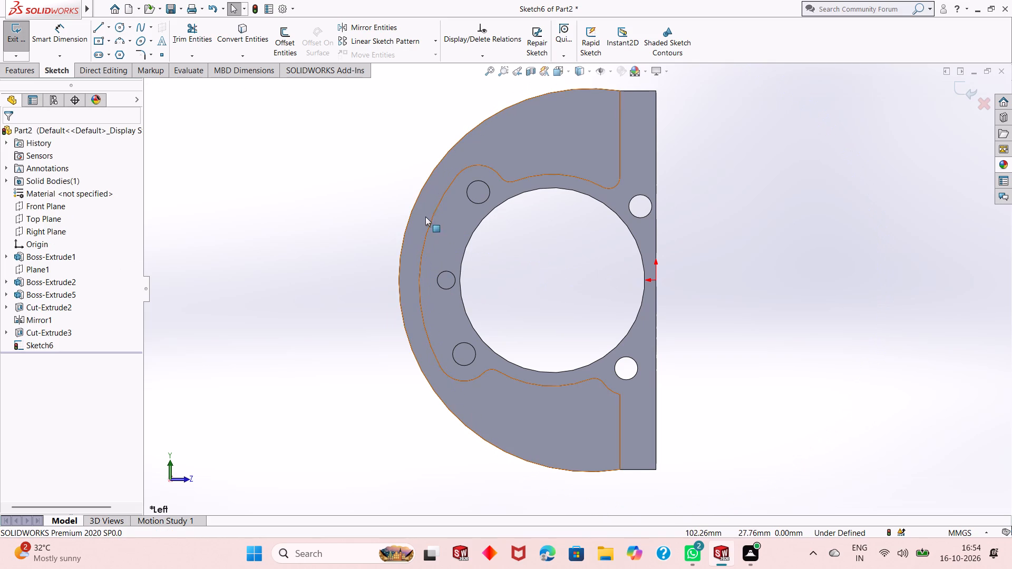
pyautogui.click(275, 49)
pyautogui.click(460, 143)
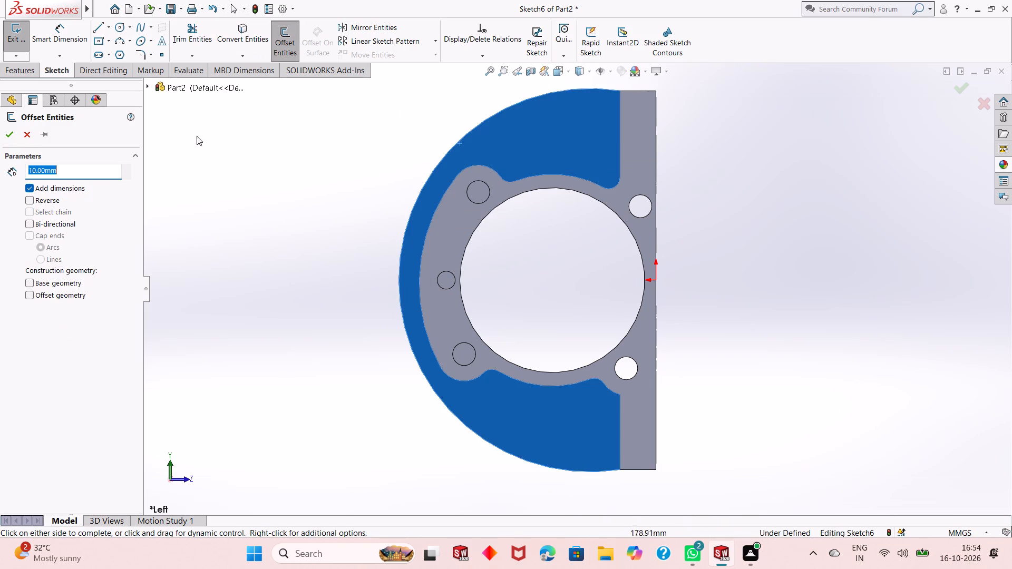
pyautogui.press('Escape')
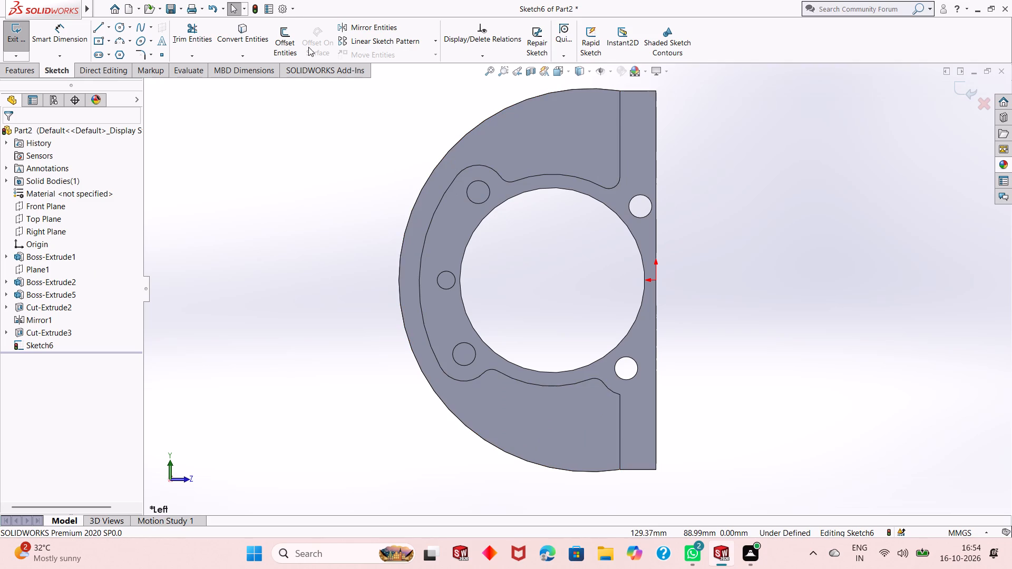
# Offset the half-round body's outer arc edge inward by 5 mm, with the direction reversed and the dimension added.
pyautogui.click(287, 42)
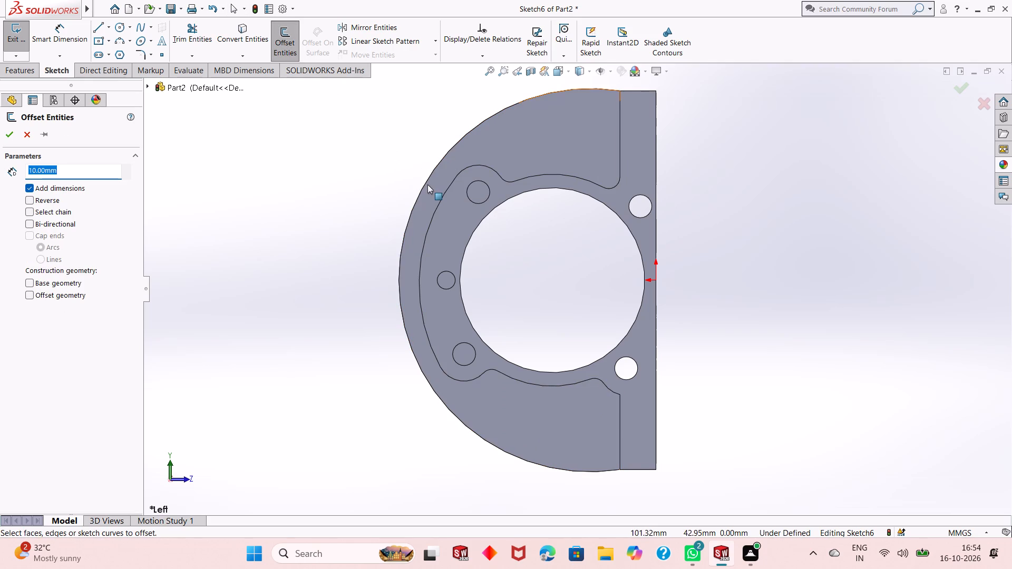
pyautogui.click(427, 179)
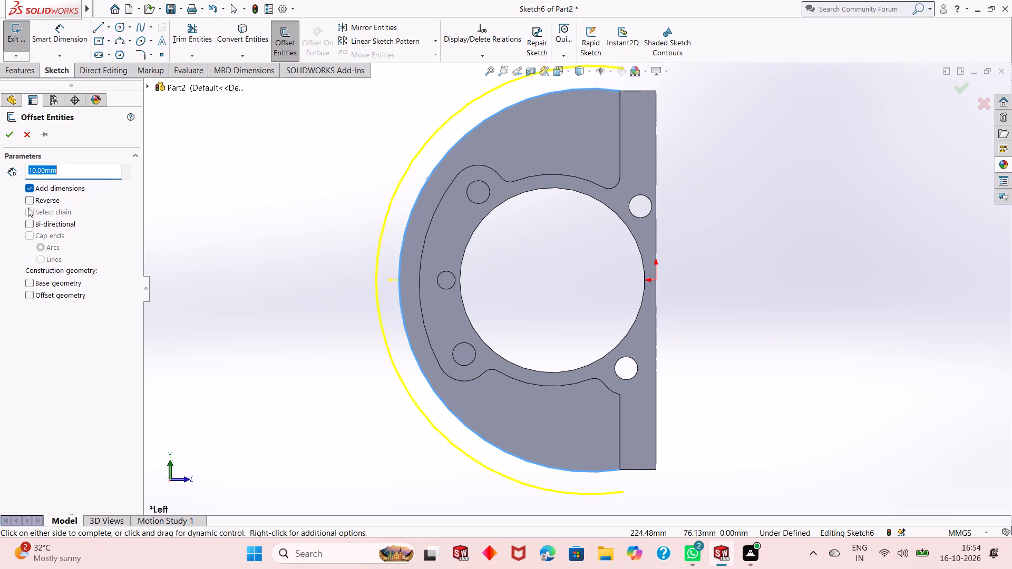
pyautogui.click(47, 201)
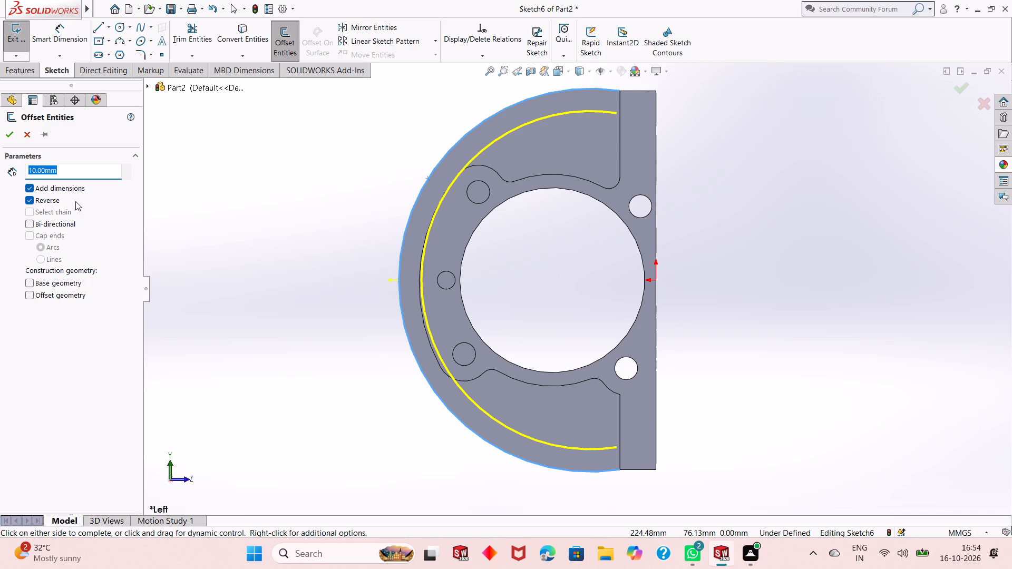
pyautogui.press('5')
pyautogui.press('Return')
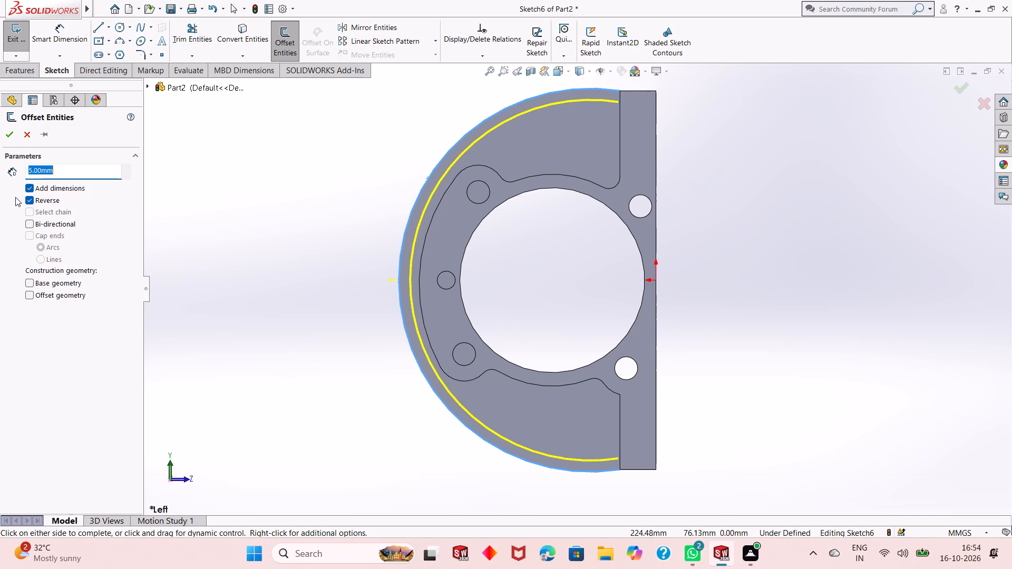
pyautogui.click(5, 133)
pyautogui.press('Escape')
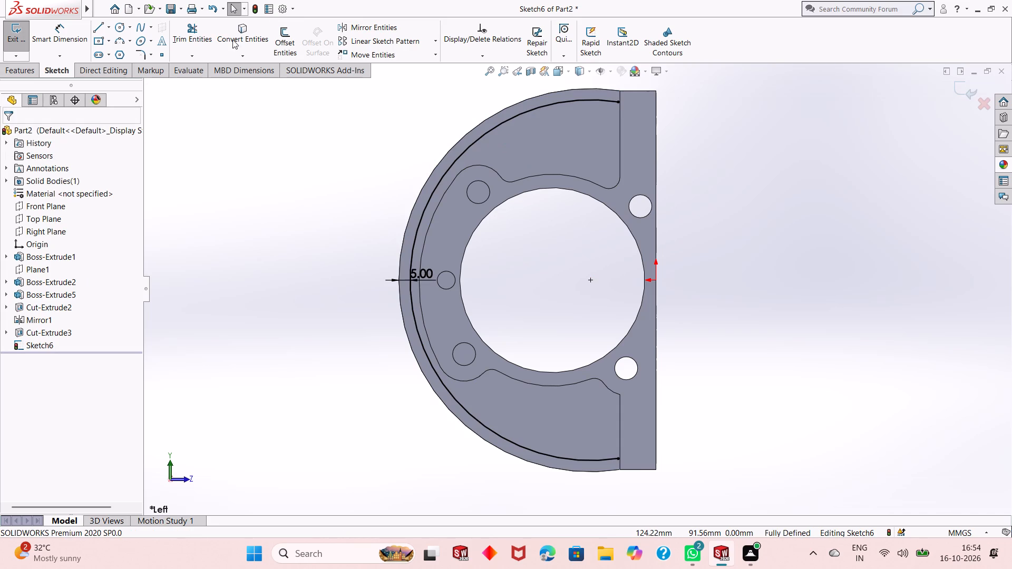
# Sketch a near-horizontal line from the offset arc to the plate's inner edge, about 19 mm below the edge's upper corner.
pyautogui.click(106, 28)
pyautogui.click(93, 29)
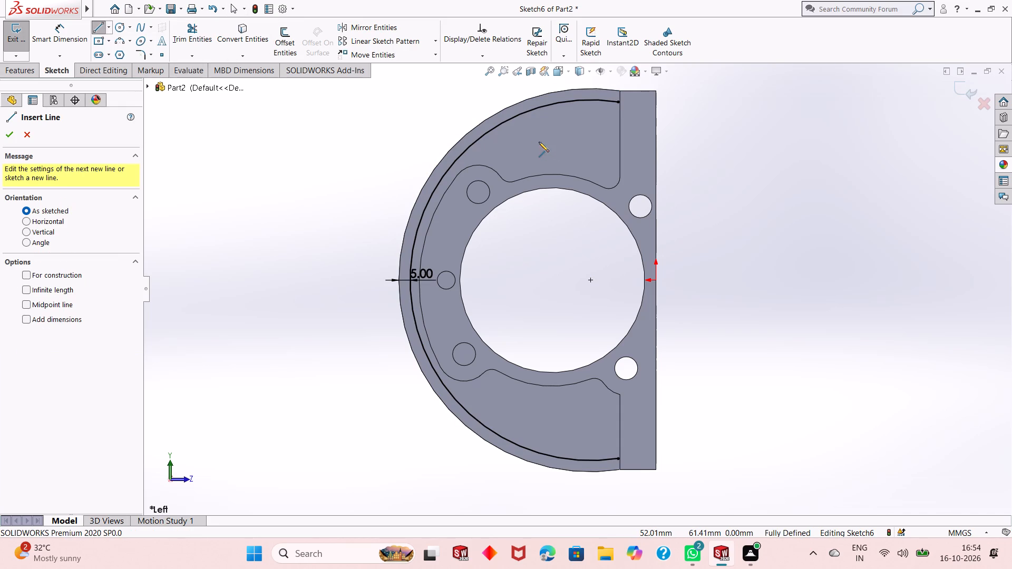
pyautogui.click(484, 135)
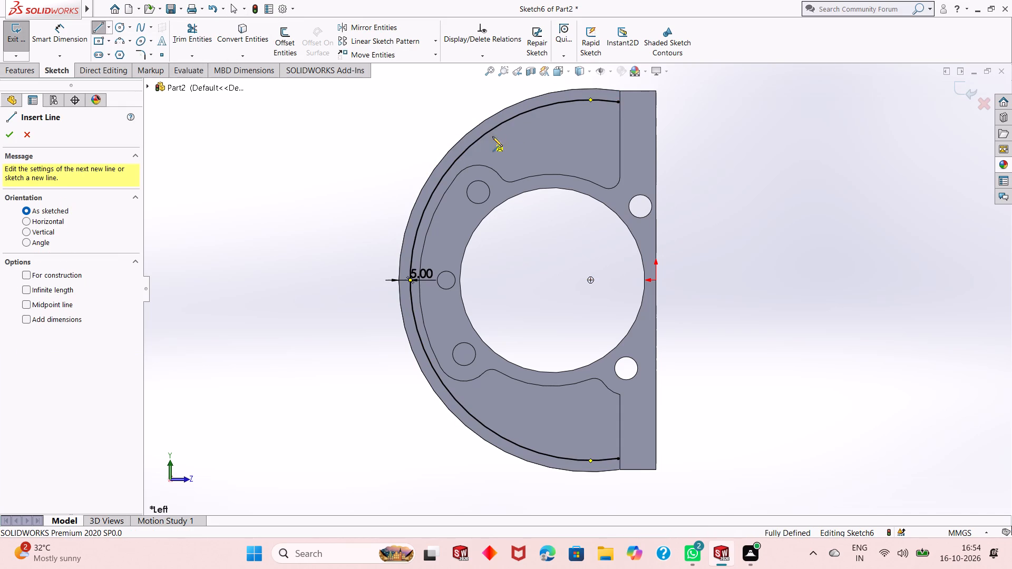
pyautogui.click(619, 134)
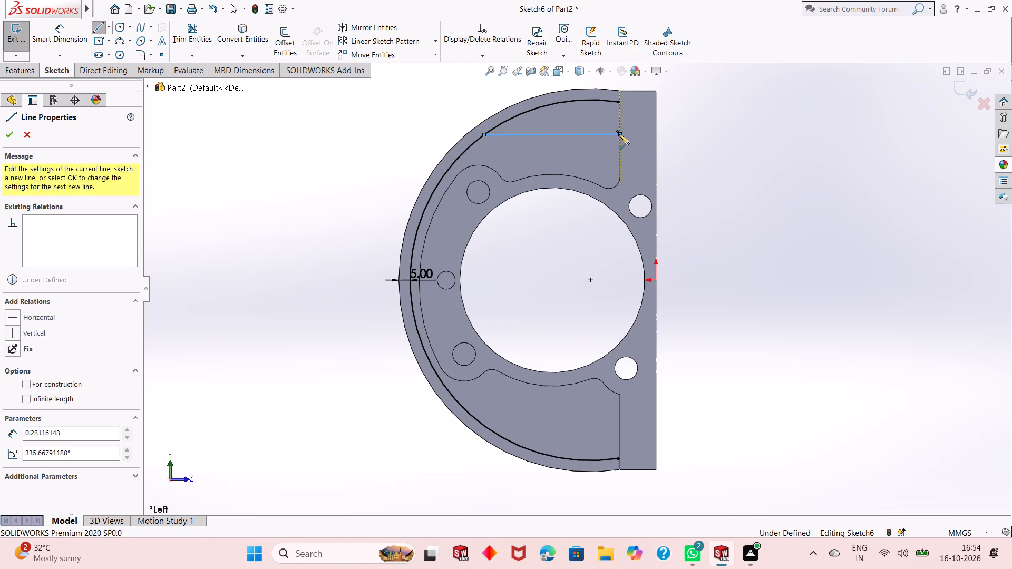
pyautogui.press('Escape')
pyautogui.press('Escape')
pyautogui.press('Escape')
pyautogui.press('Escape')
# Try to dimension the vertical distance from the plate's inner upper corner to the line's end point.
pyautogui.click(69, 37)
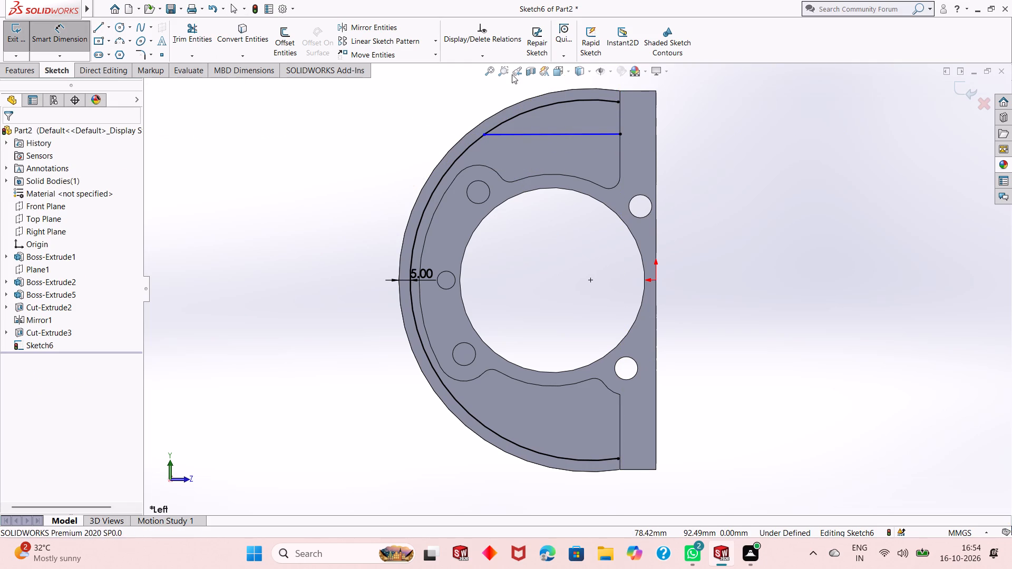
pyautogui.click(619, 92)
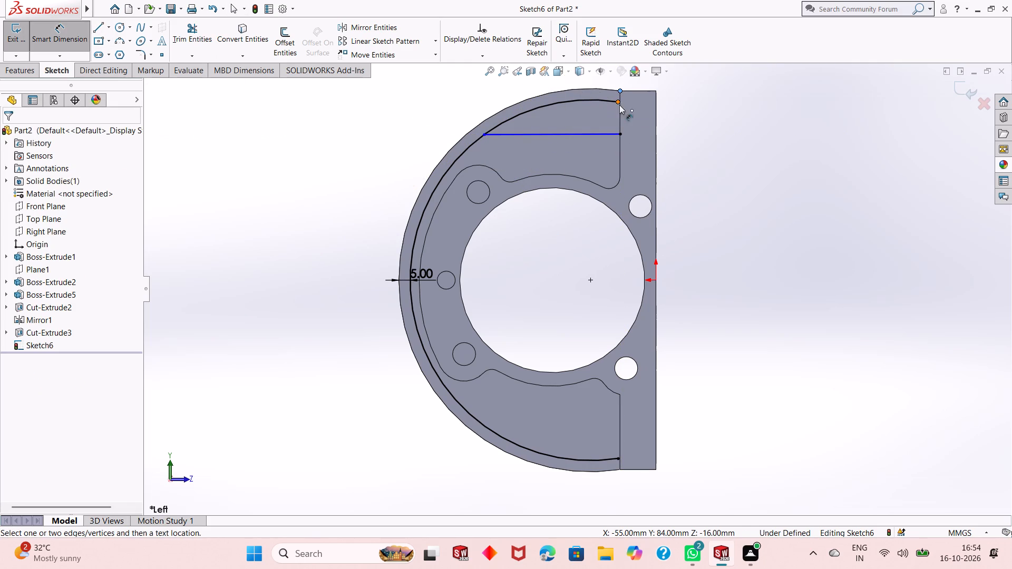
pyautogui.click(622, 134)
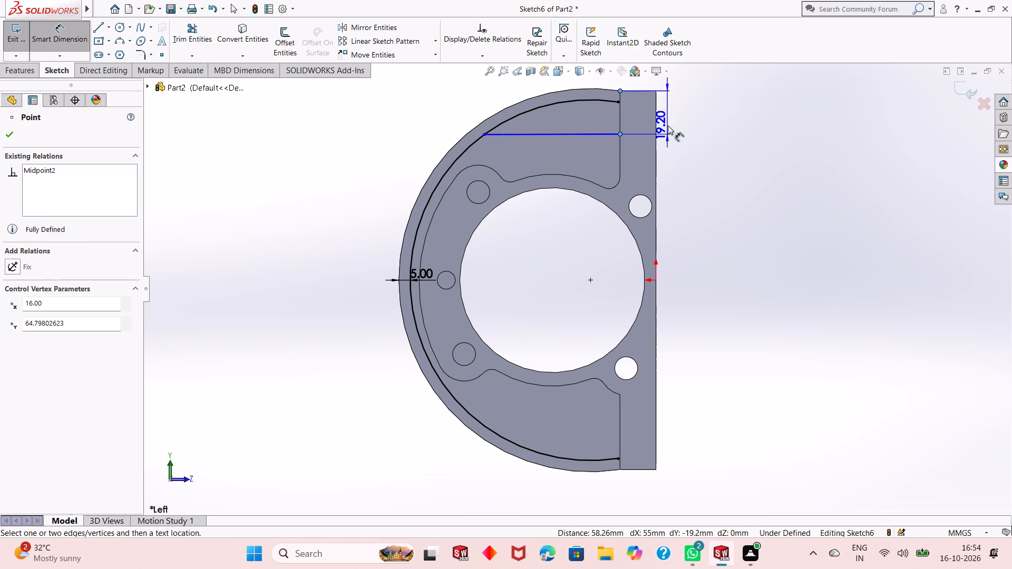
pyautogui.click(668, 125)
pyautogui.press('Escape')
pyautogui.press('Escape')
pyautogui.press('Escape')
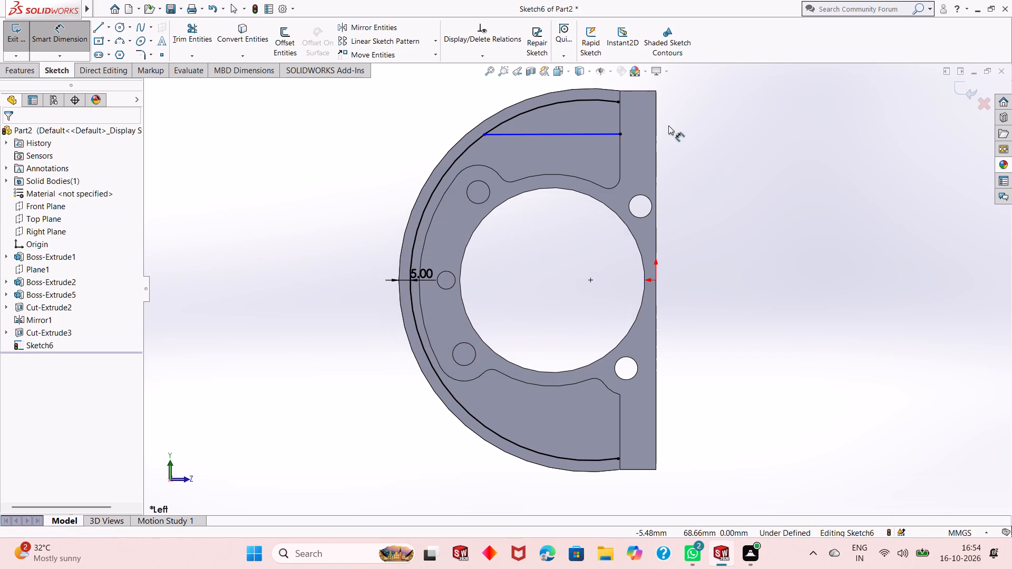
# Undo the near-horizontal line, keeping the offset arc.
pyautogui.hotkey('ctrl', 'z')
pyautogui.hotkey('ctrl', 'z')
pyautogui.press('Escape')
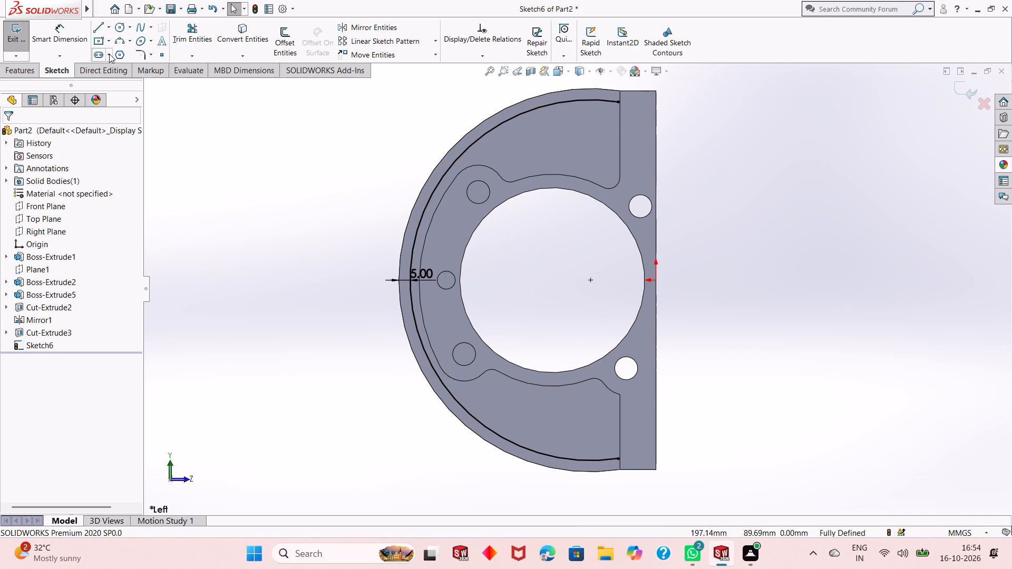
# Sketch a 15 mm vertical line down from the plate's inner upper corner, continued by a horizontal line about 53 mm long to the offset arc.
pyautogui.click(95, 29)
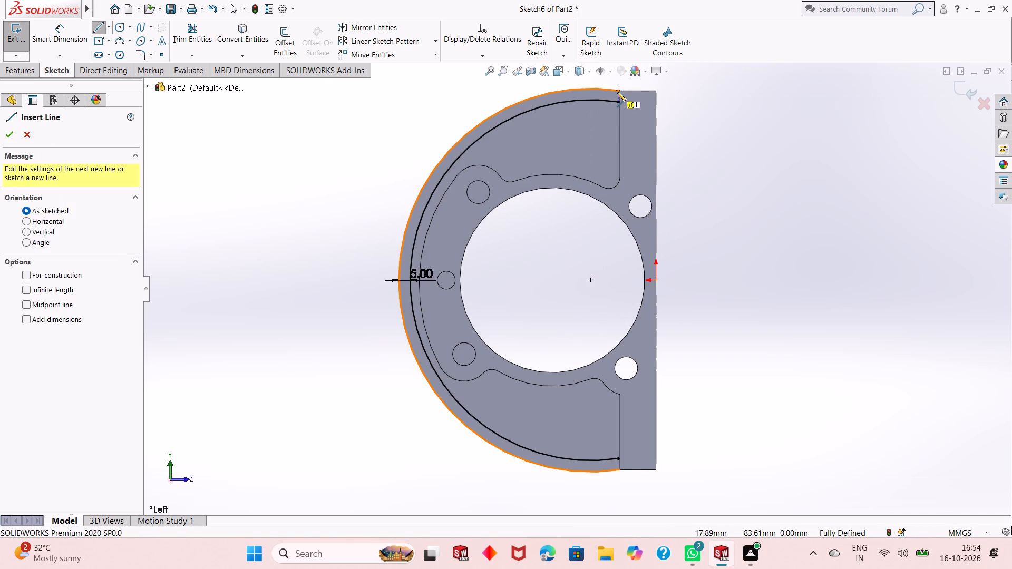
pyautogui.click(619, 92)
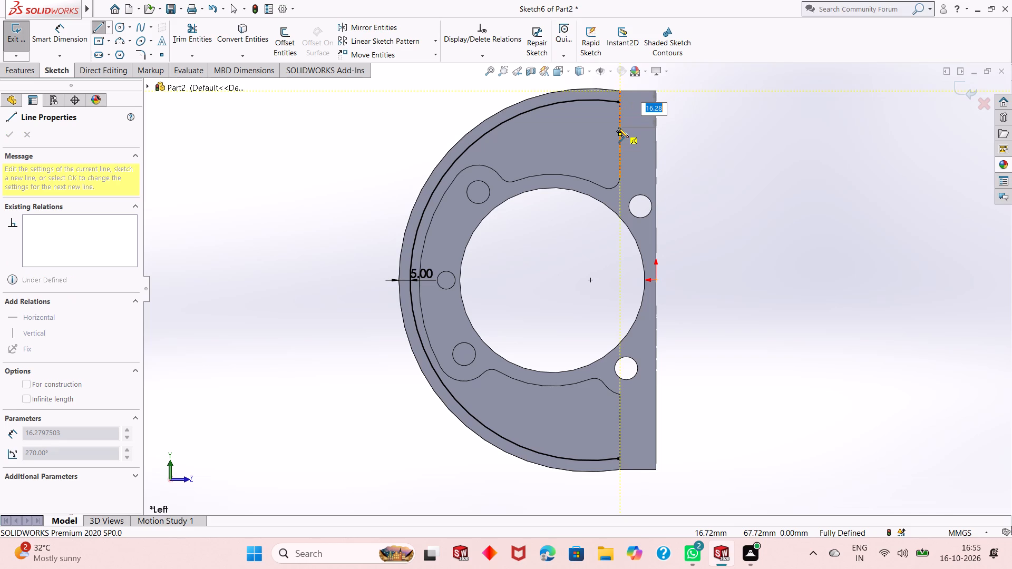
pyautogui.write('15')
pyautogui.press('Return')
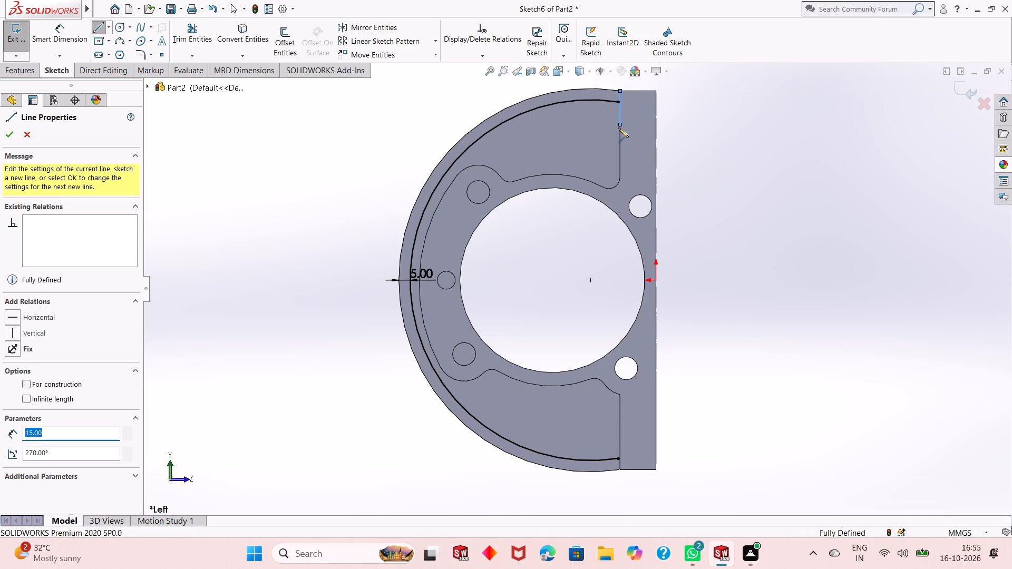
pyautogui.click(500, 126)
pyautogui.press('Escape')
pyautogui.press('Escape')
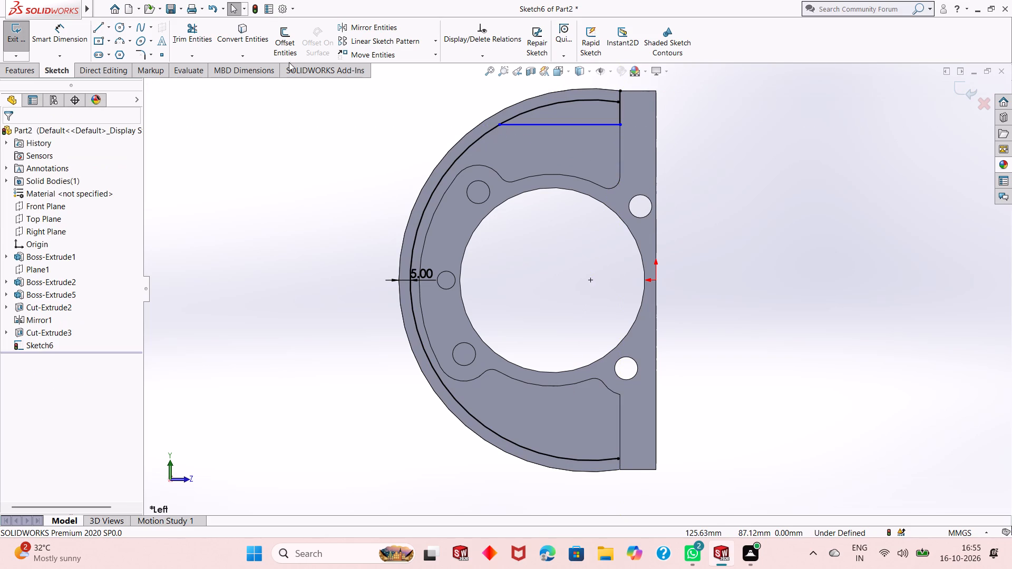
# Sketch a 15 mm vertical line up from the plate's inner lower corner, continued by a horizontal line to the offset arc.
pyautogui.click(99, 26)
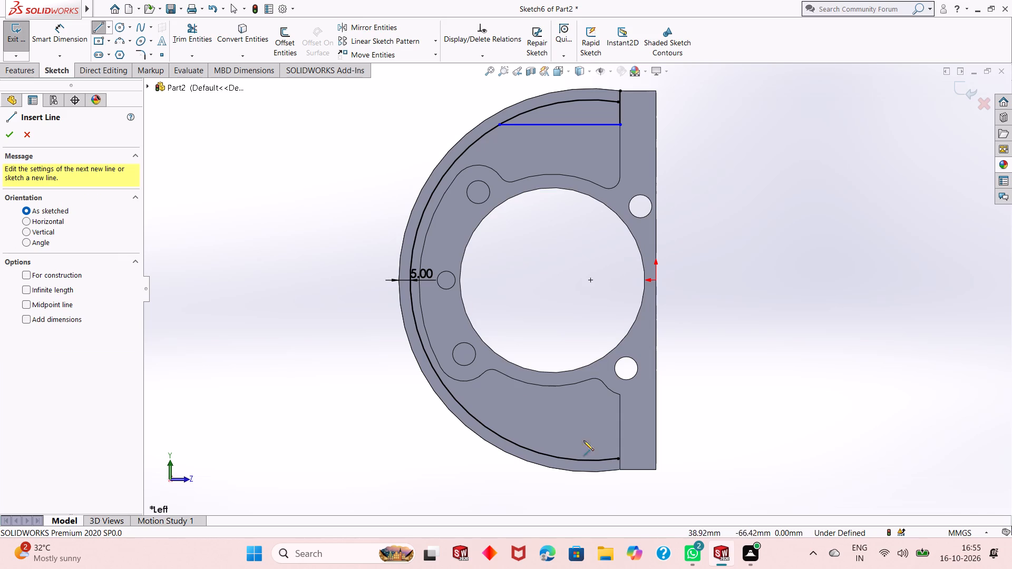
pyautogui.click(619, 470)
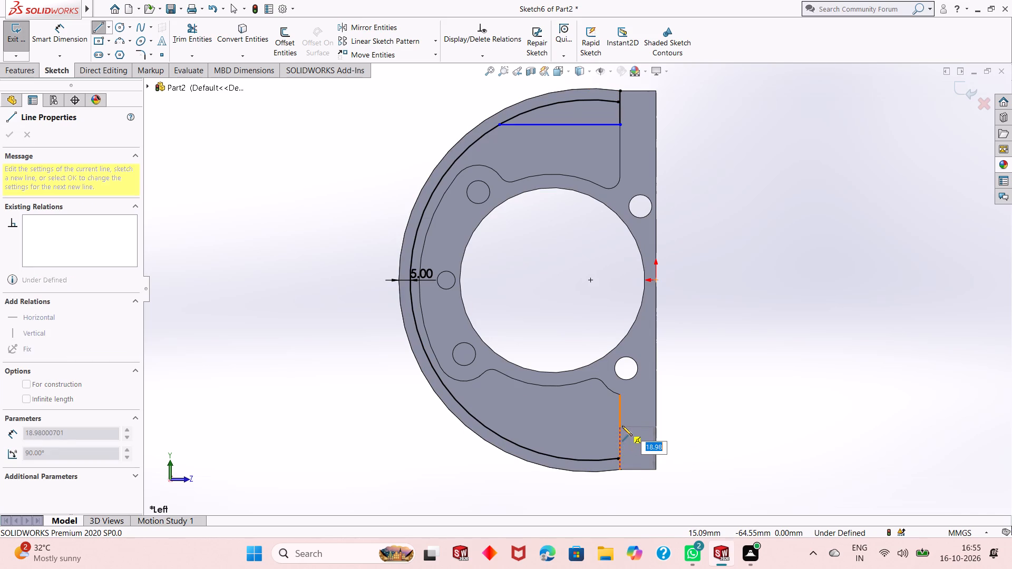
pyautogui.write('15')
pyautogui.press('Return')
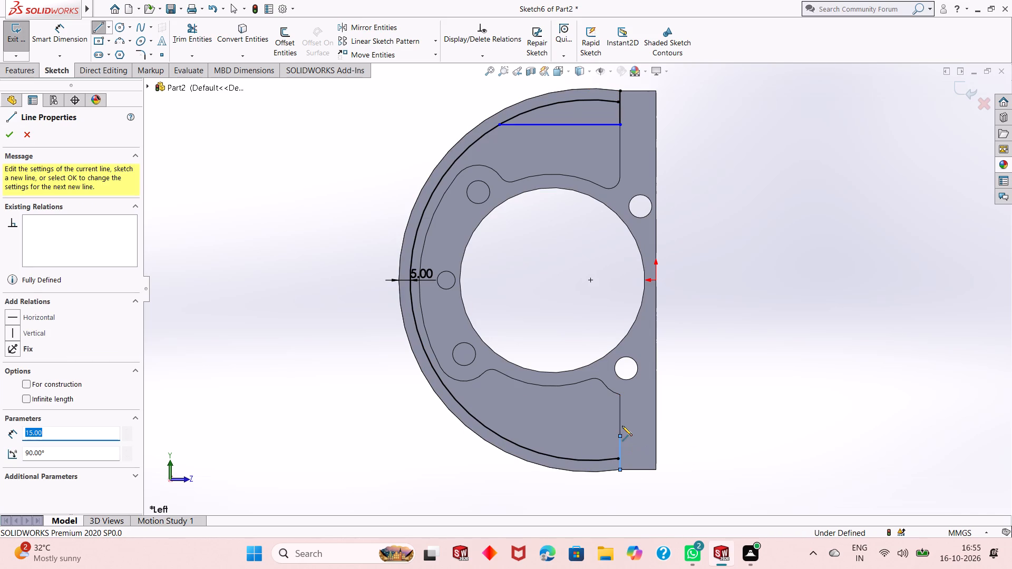
pyautogui.click(501, 437)
pyautogui.press('Escape')
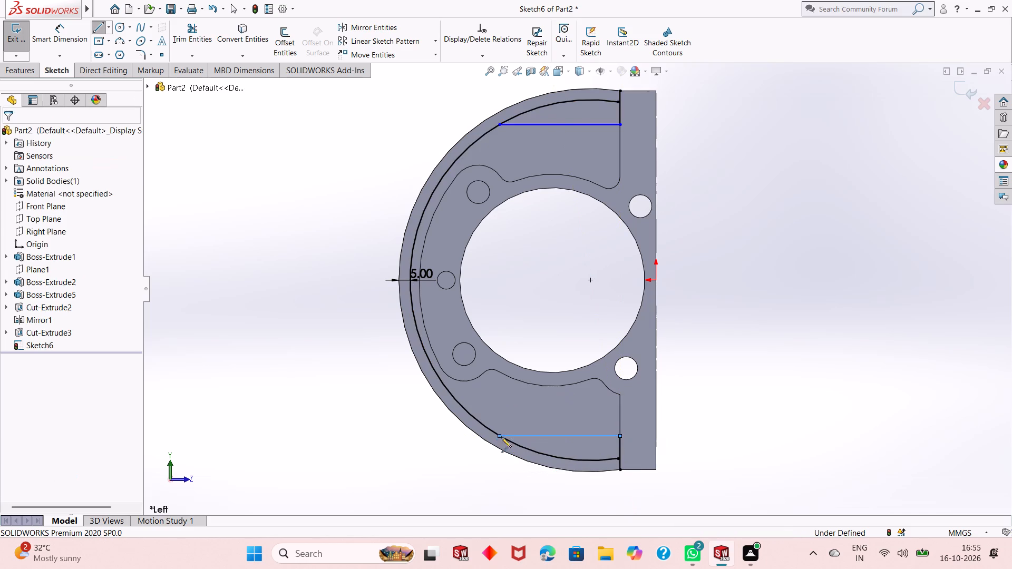
pyautogui.press('Escape')
pyautogui.press('Escape')
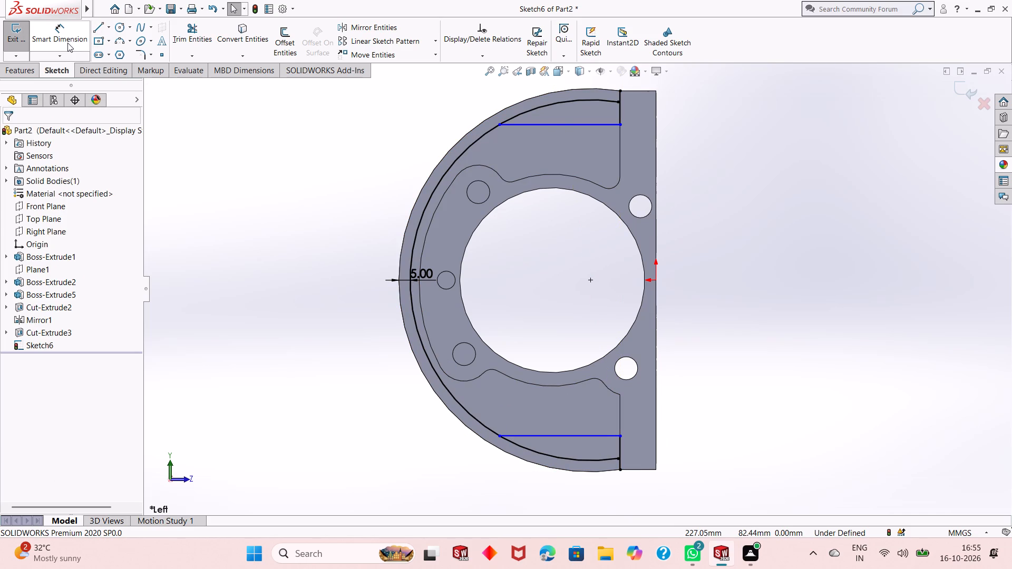
# Convert the two 15 mm vertical lines at the plate's upper and lower inner corners to construction geometry.
pyautogui.click(621, 464)
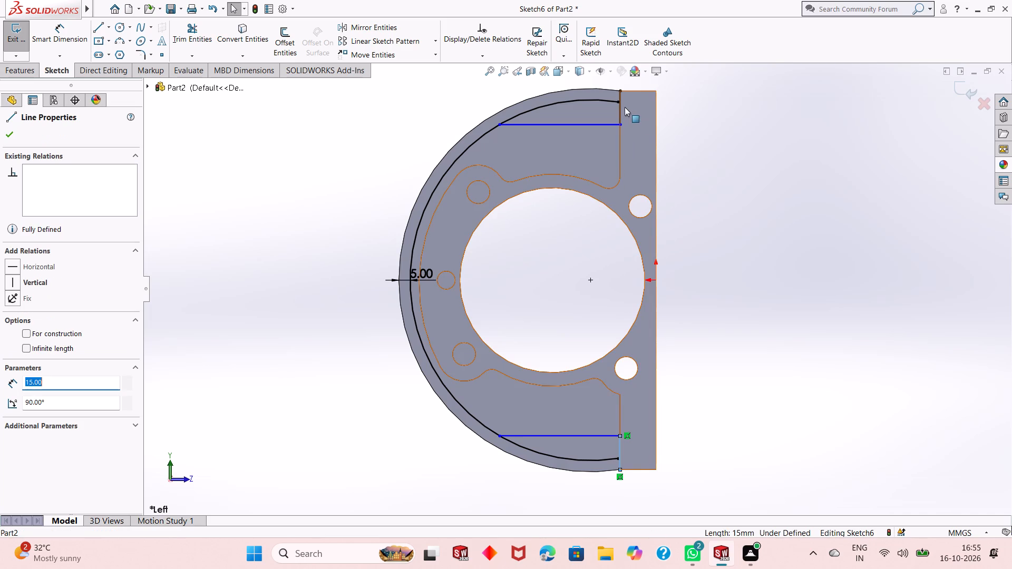
pyautogui.click(619, 114)
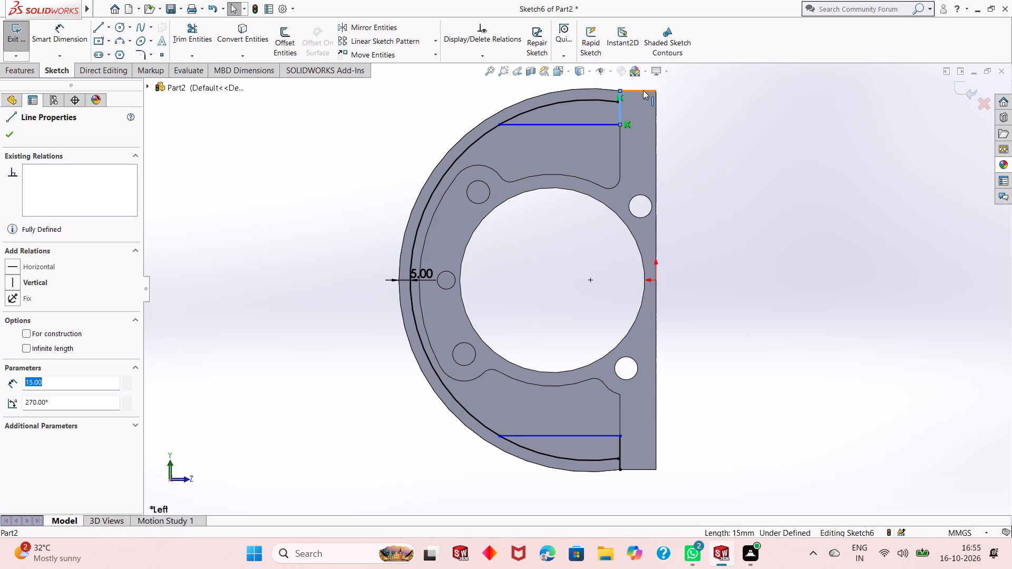
pyautogui.press('Escape')
pyautogui.press('Escape')
pyautogui.click(621, 110)
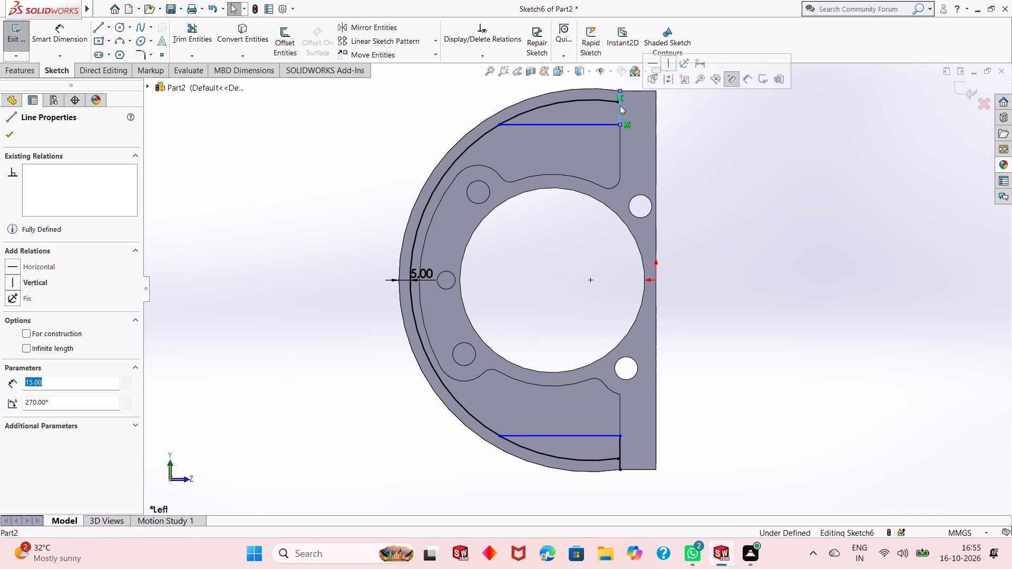
pyautogui.click(662, 75)
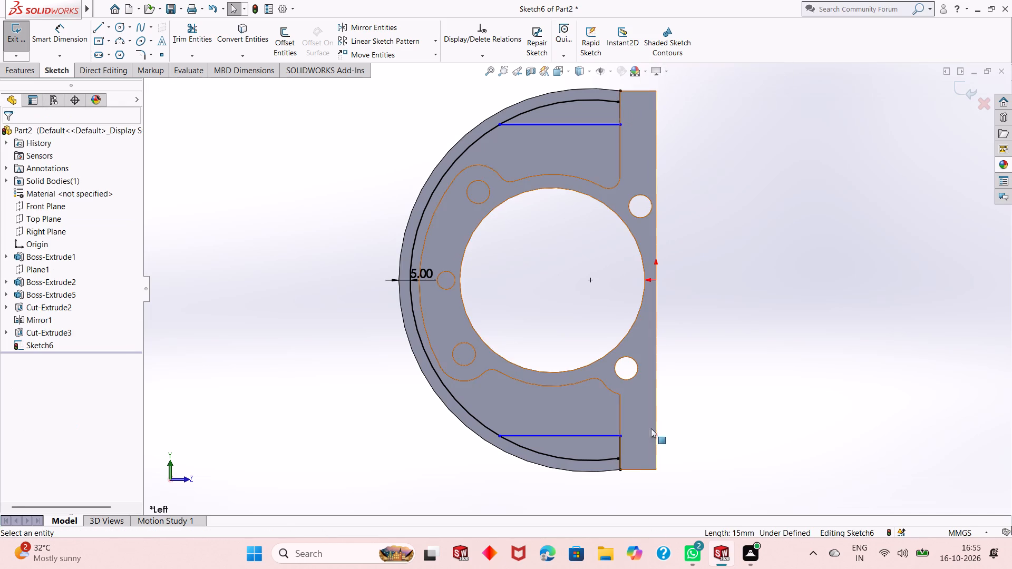
pyautogui.click(622, 460)
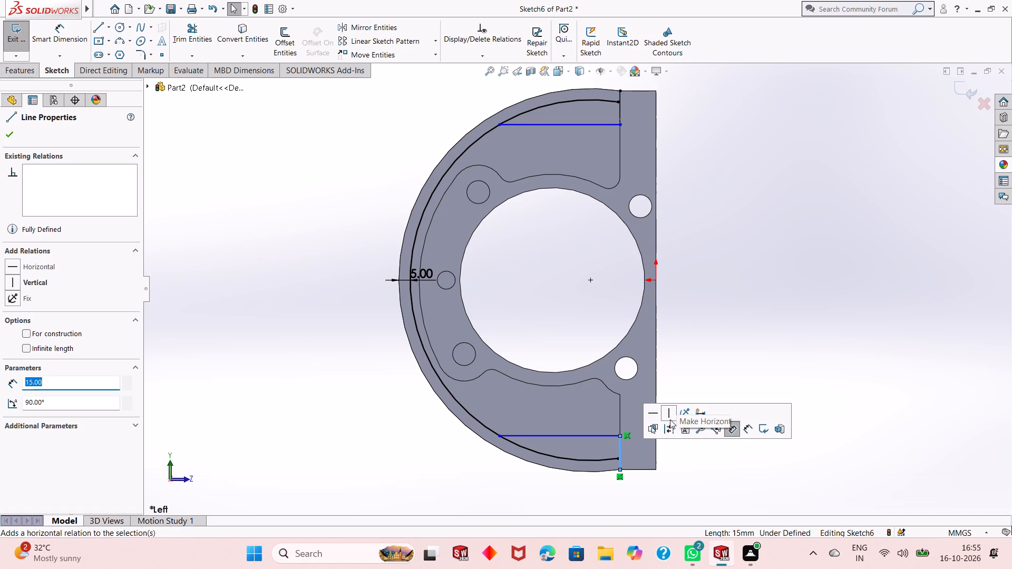
pyautogui.click(667, 428)
pyautogui.press('Escape')
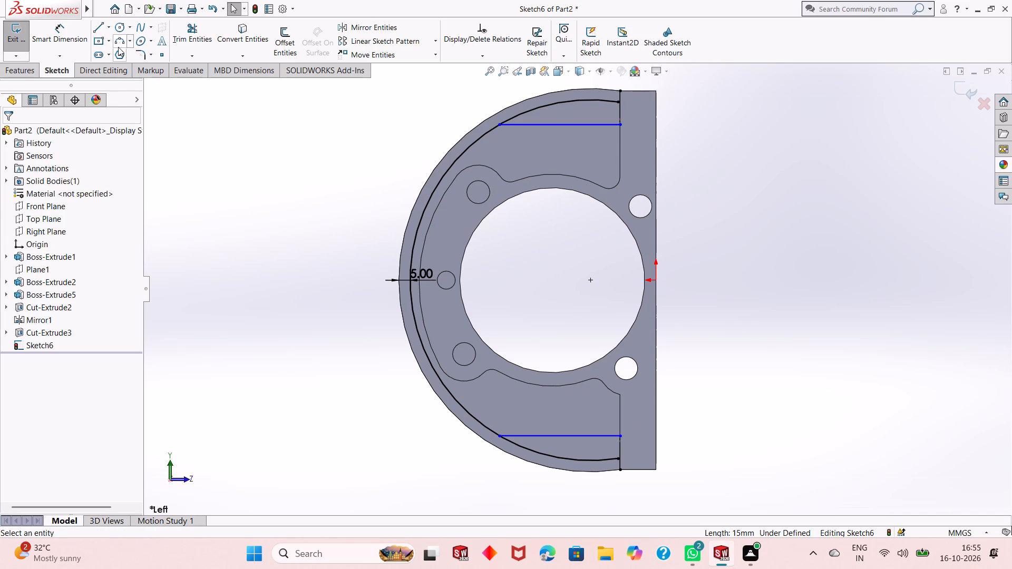
# Trim the offset arc's two end portions lying beyond the upper and lower horizontal lines.
pyautogui.click(178, 36)
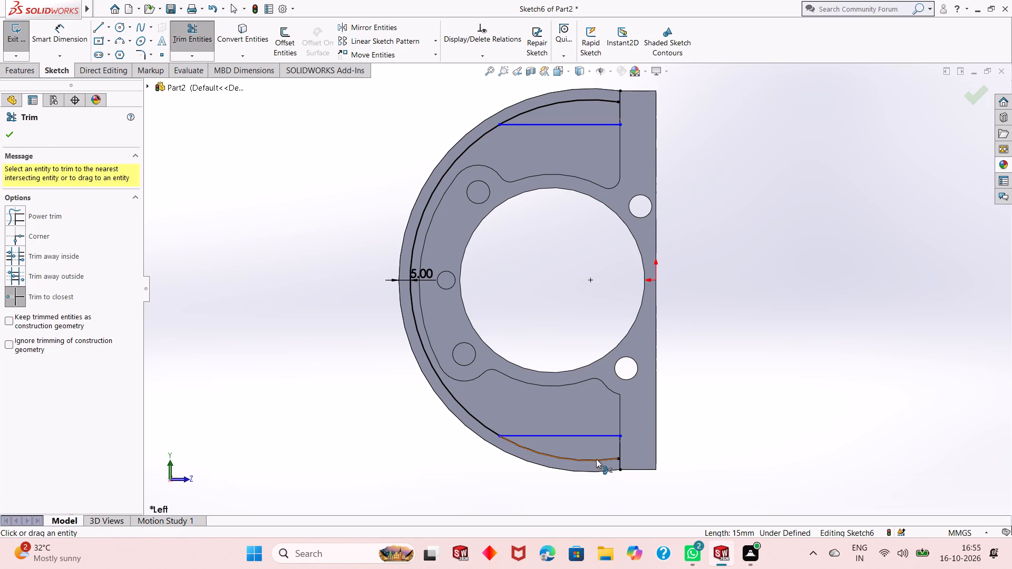
pyautogui.click(596, 459)
pyautogui.click(572, 100)
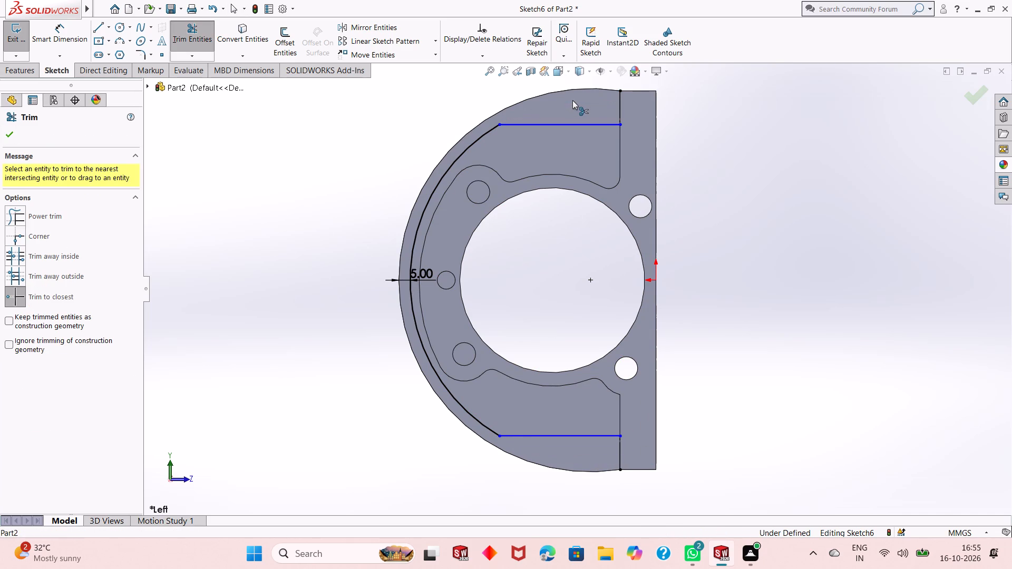
pyautogui.press('Escape')
pyautogui.press('Escape')
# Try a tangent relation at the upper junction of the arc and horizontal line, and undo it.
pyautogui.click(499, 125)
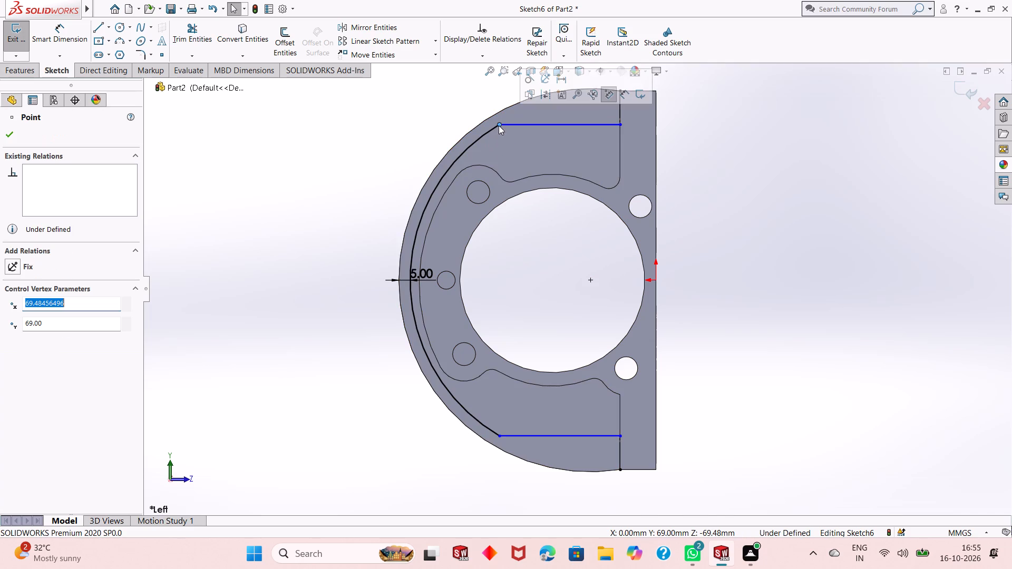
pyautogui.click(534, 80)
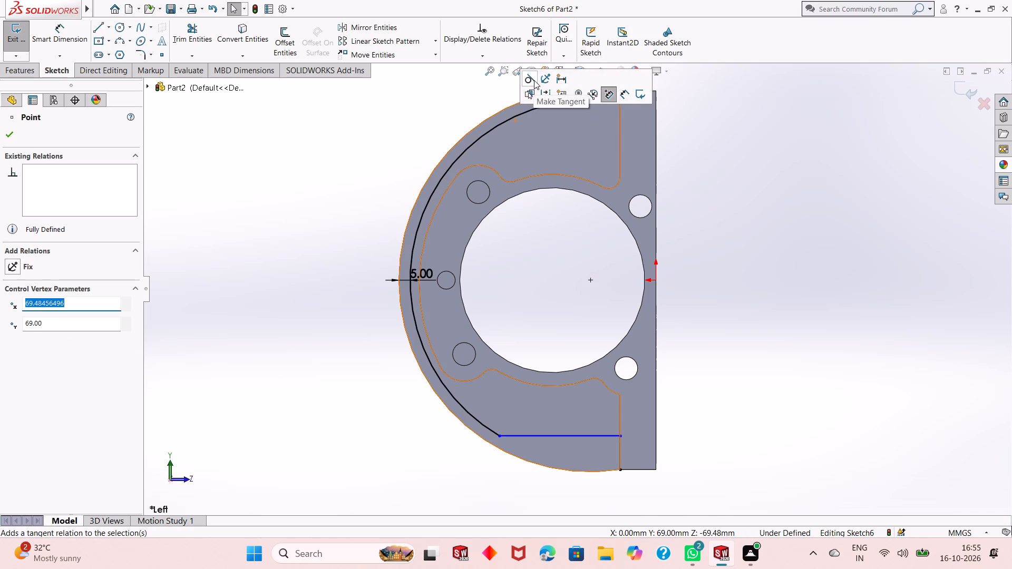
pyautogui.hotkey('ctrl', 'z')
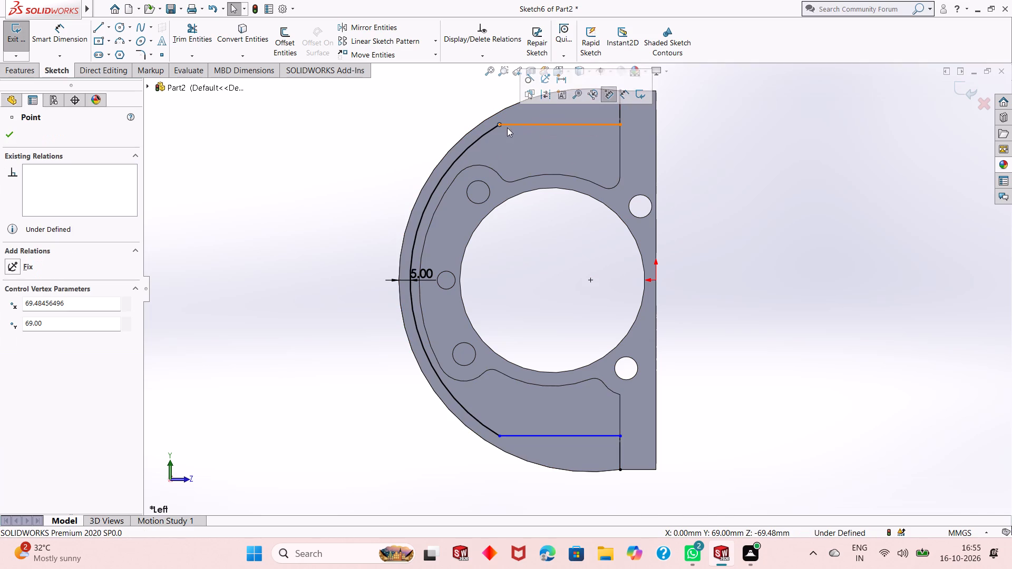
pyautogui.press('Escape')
# Fix the upper and lower points where the horizontal lines meet the trimmed offset arc.
pyautogui.click(502, 126)
pyautogui.click(551, 85)
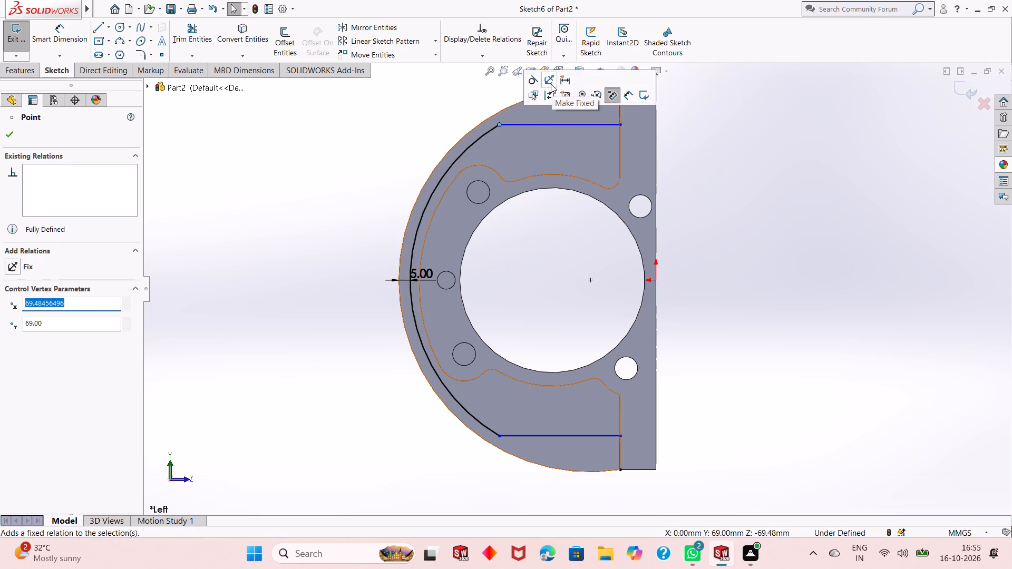
pyautogui.press('Escape')
pyautogui.click(498, 436)
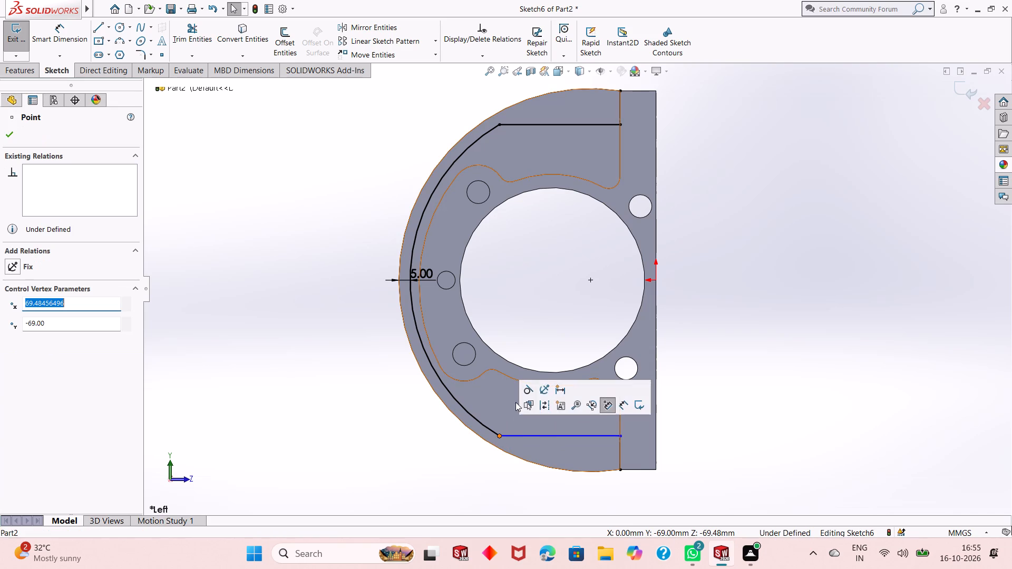
pyautogui.click(549, 388)
pyautogui.press('Escape')
pyautogui.press('Escape')
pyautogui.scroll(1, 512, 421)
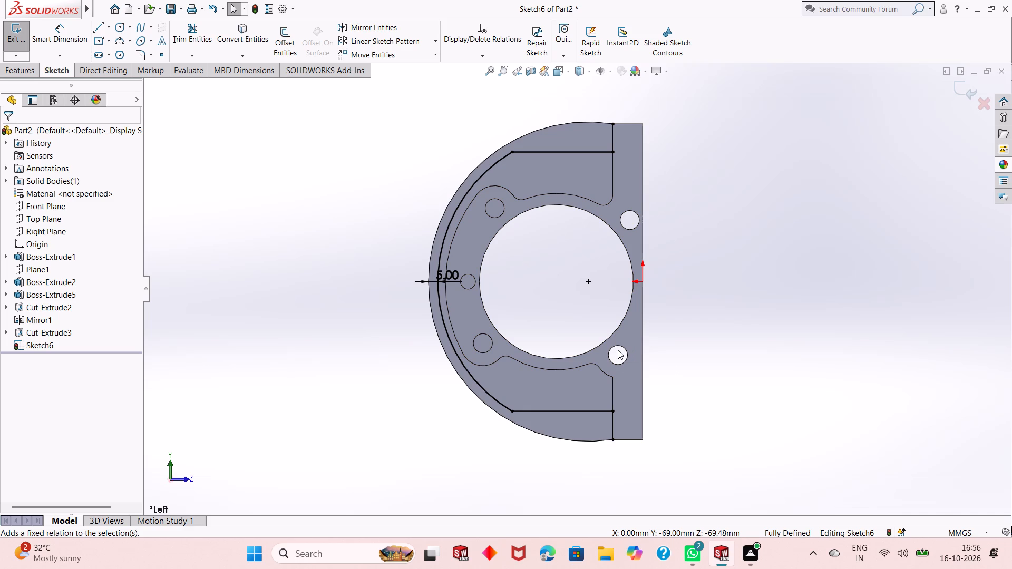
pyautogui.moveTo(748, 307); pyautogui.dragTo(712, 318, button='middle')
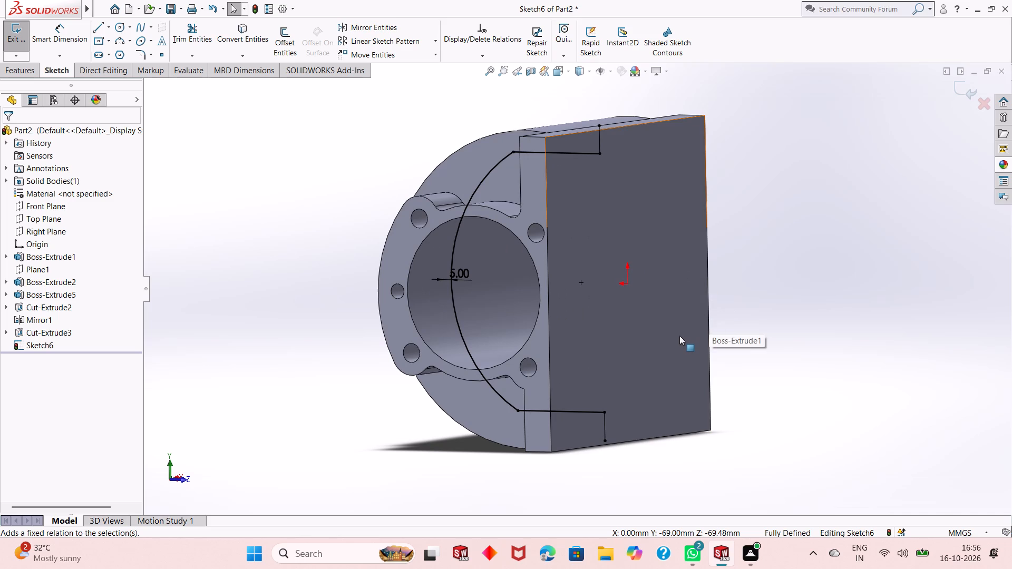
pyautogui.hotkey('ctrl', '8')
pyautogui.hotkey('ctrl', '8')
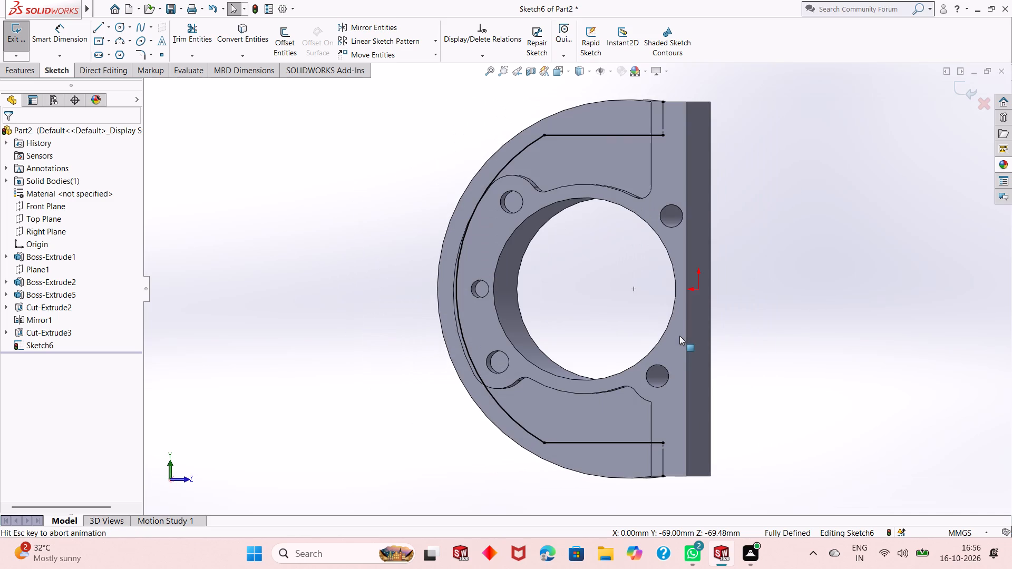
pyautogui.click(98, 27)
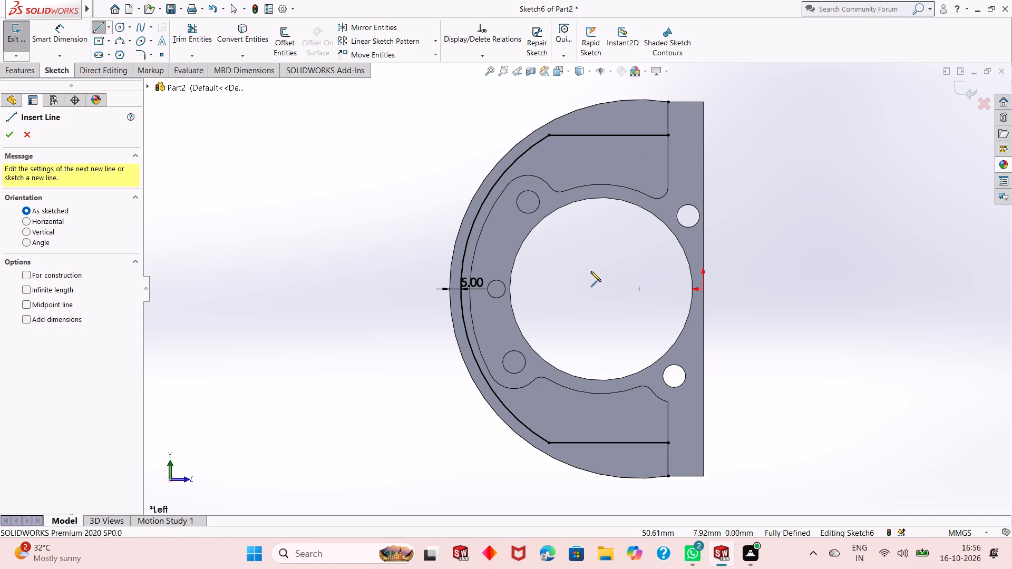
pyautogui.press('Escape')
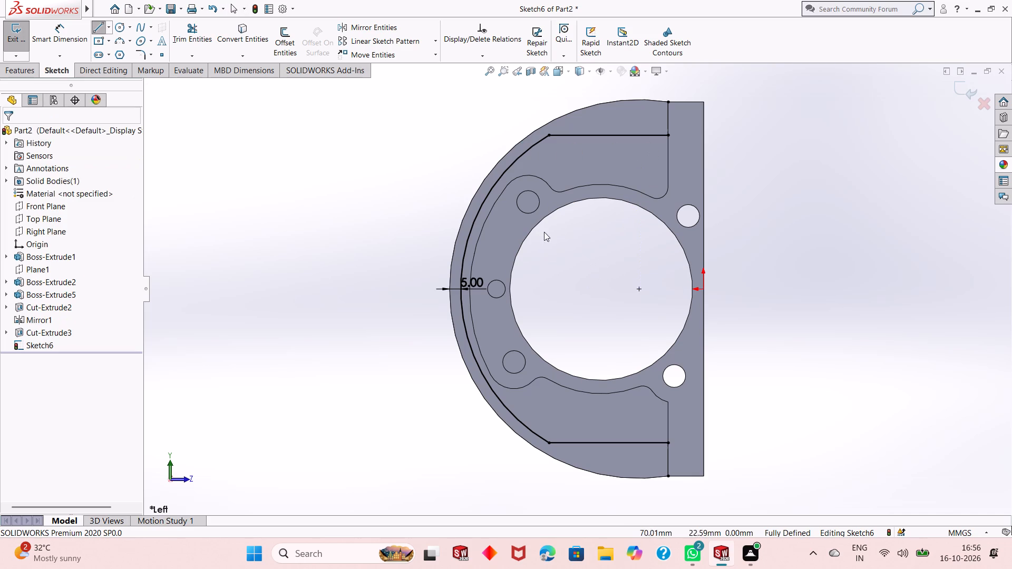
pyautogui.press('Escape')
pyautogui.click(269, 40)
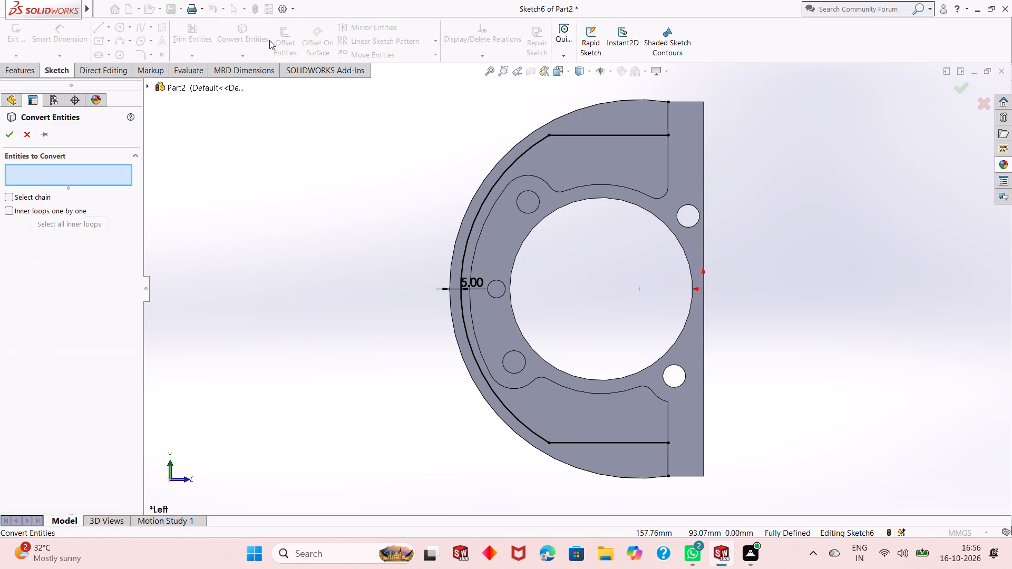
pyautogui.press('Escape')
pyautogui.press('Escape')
# Offset the trimmed arc inward by 5 mm, with the direction reversed and the dimension added.
pyautogui.click(283, 37)
pyautogui.click(510, 167)
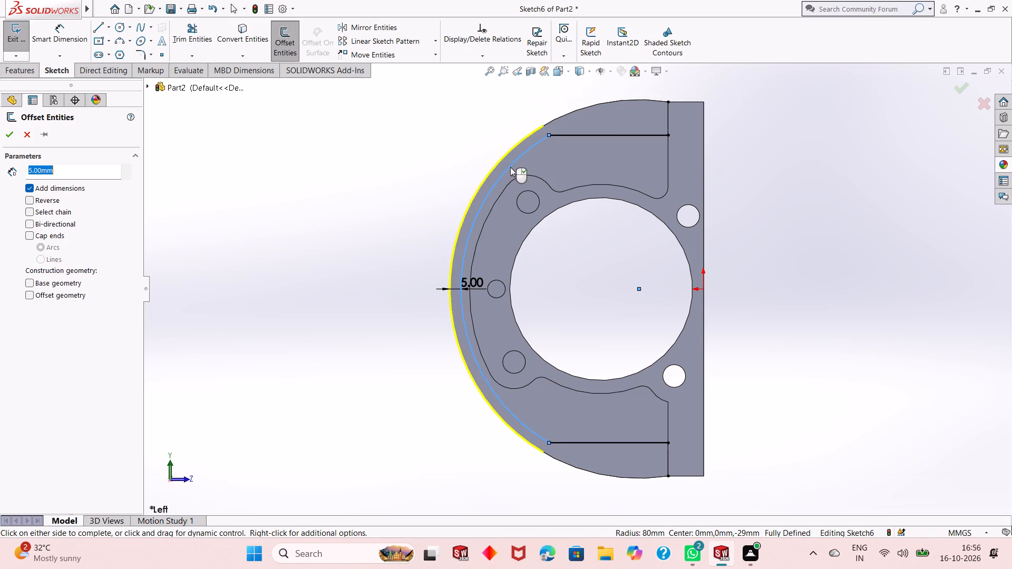
pyautogui.click(53, 202)
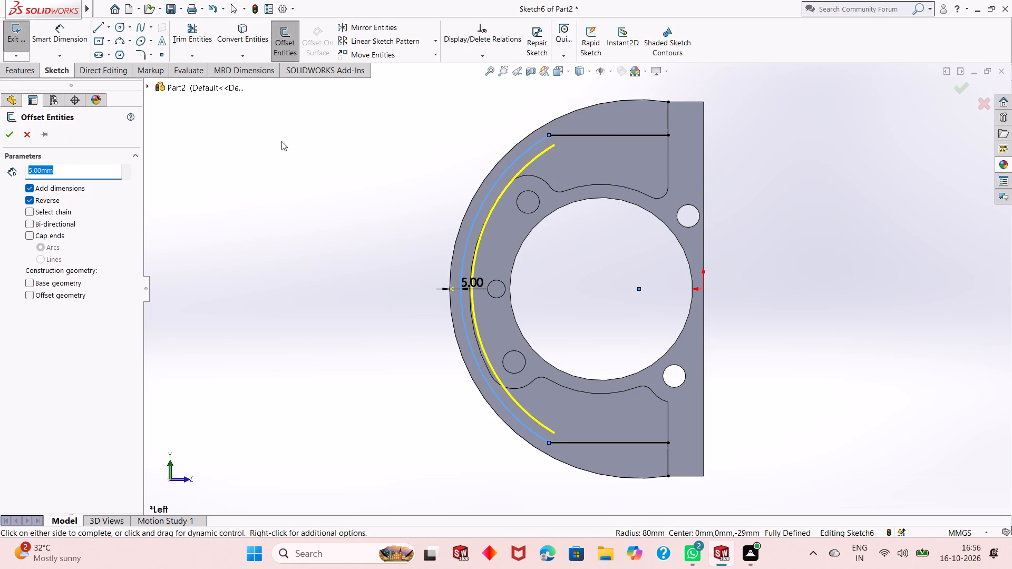
pyautogui.click(13, 132)
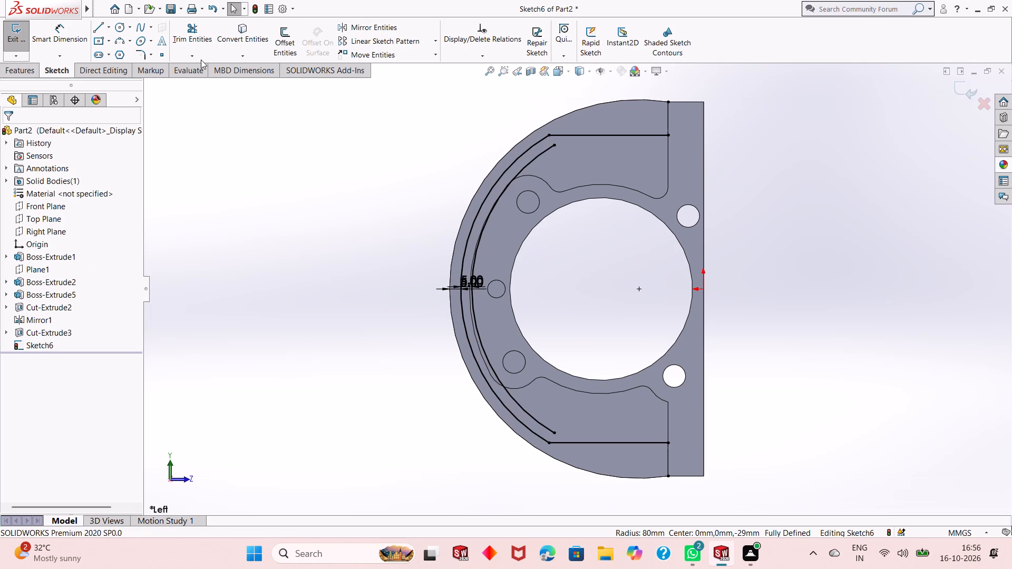
# Offset the upper horizontal line 5 mm inward and the lower horizontal line 5 mm outward, adding a dimension to each.
pyautogui.click(277, 35)
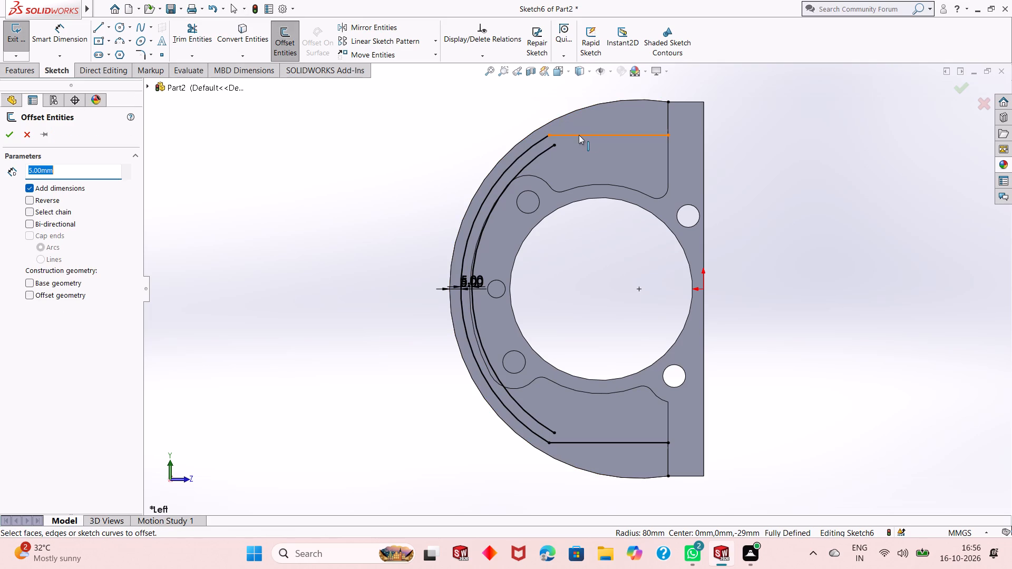
pyautogui.click(579, 135)
pyautogui.click(11, 137)
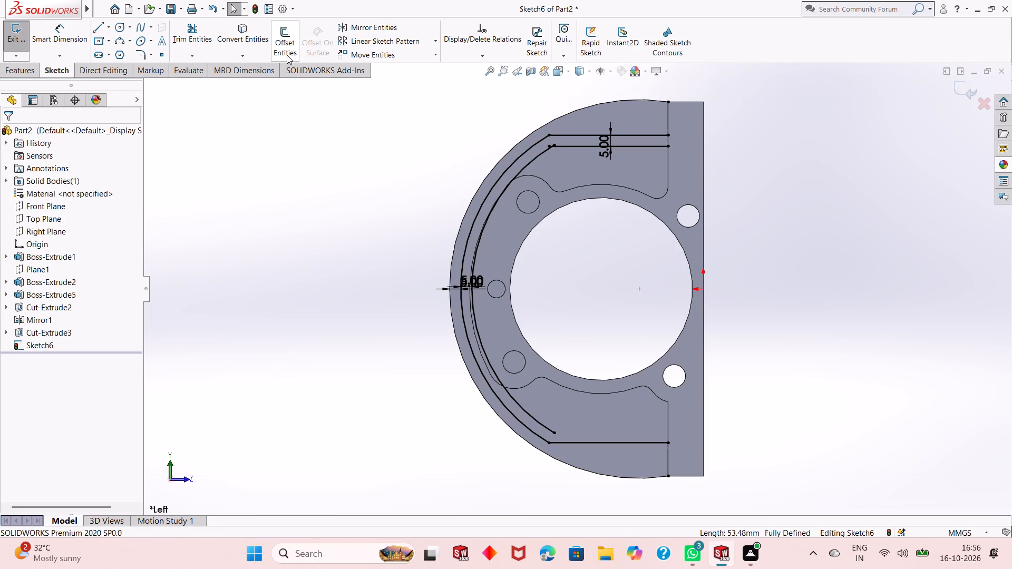
pyautogui.click(291, 42)
pyautogui.click(590, 443)
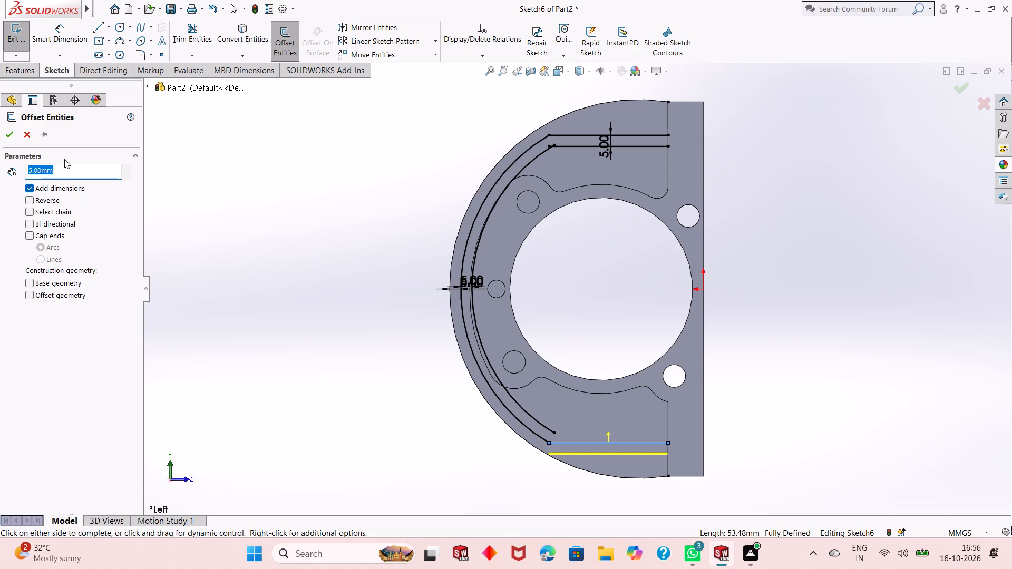
pyautogui.click(10, 140)
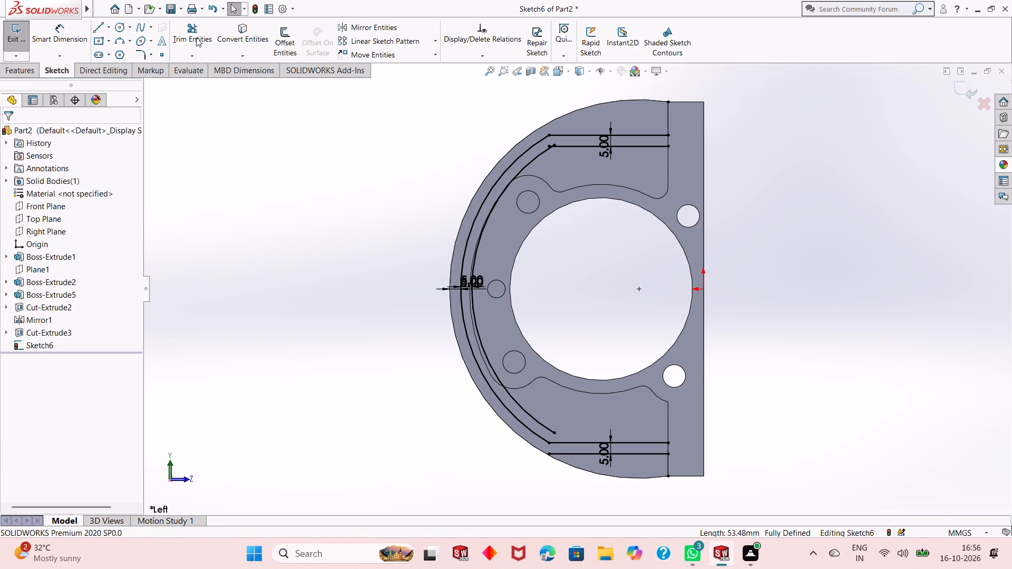
# Trim the overhanging ends where the inner offset arc crosses the upper inner horizontal line, leaving a clean corner.
pyautogui.click(197, 37)
pyautogui.scroll(-10, 566, 163)
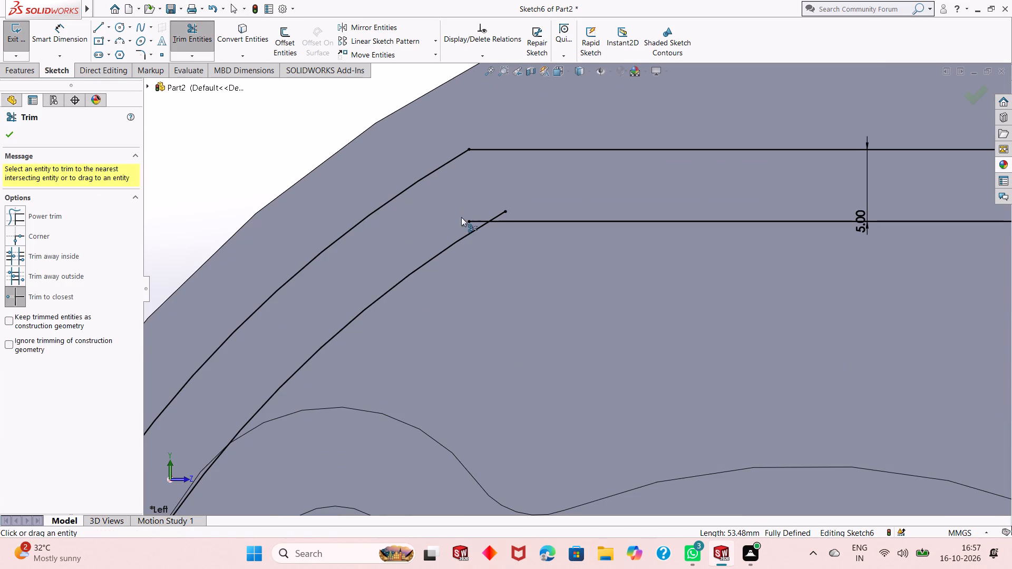
pyautogui.click(473, 222)
pyautogui.click(499, 217)
pyautogui.scroll(1, 532, 247)
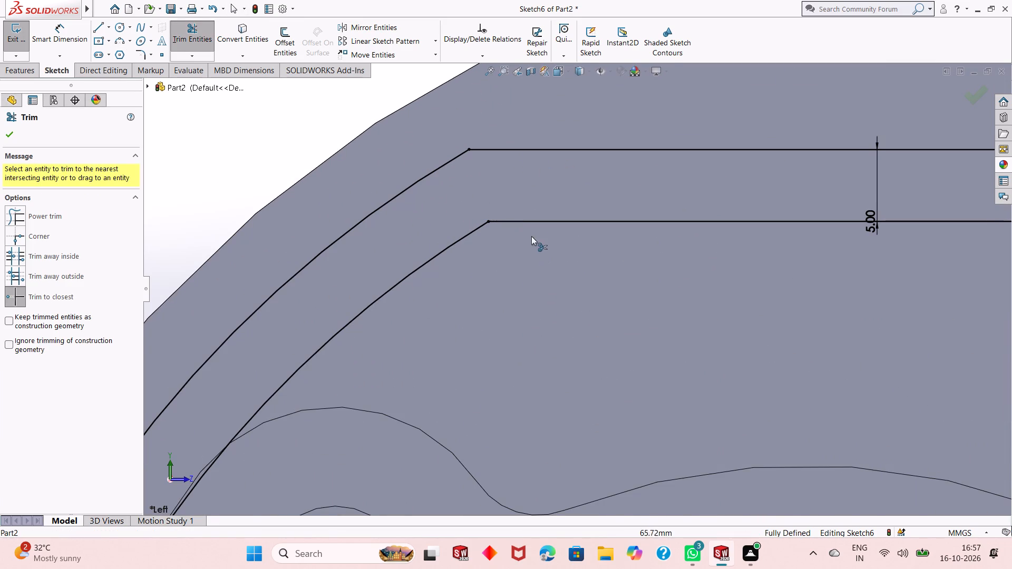
pyautogui.scroll(12, 531, 236)
pyautogui.scroll(-3, 564, 477)
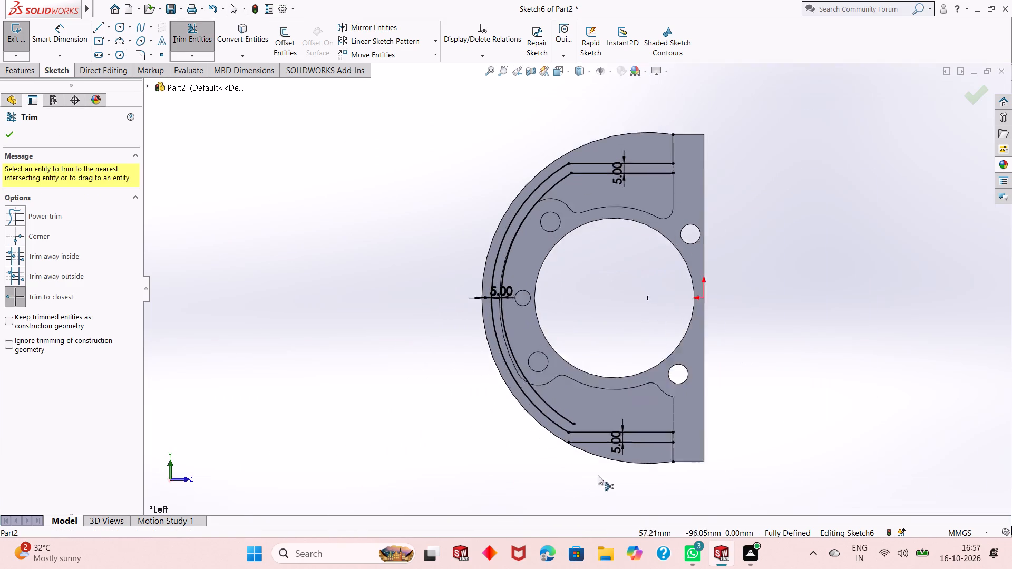
pyautogui.press('Escape')
pyautogui.press('Escape')
# Delete the lowest horizontal line, the outward offset beneath the lower horizontal line.
pyautogui.click(593, 423)
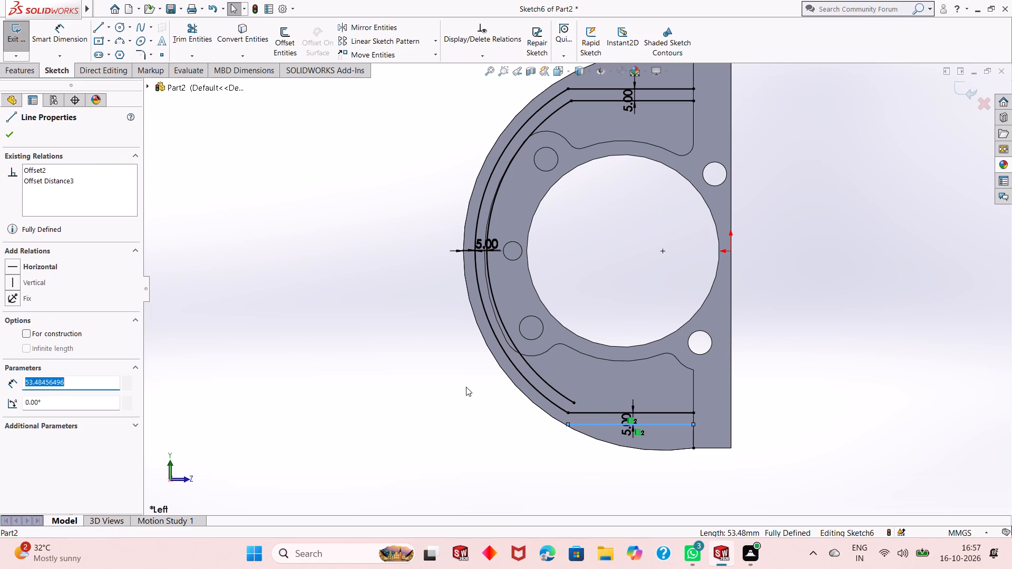
pyautogui.rightClick(466, 387)
pyautogui.click(509, 514)
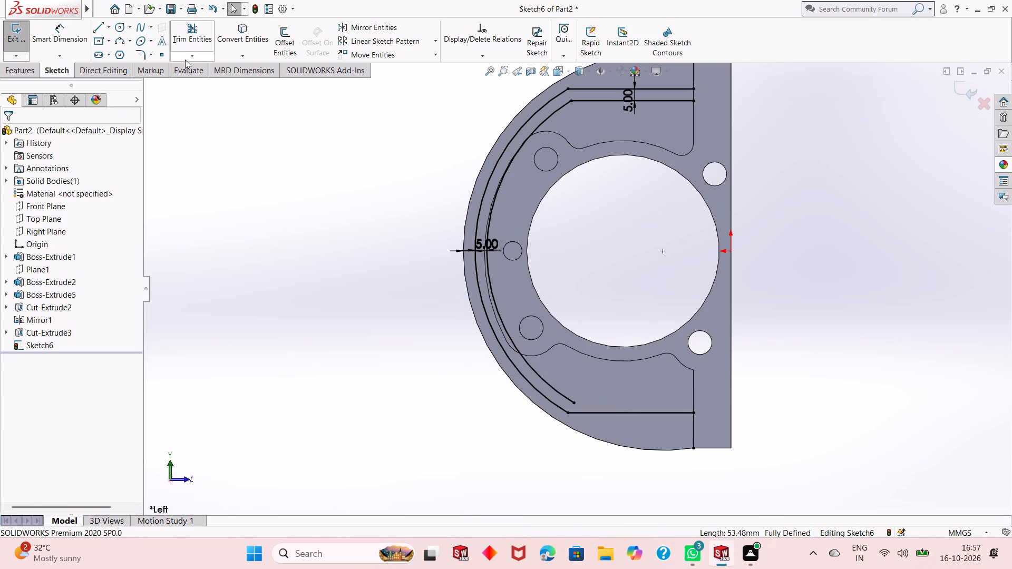
# Offset the lower horizontal line 5 mm inward, with the direction reversed and the dimension added.
pyautogui.click(279, 44)
pyautogui.click(593, 413)
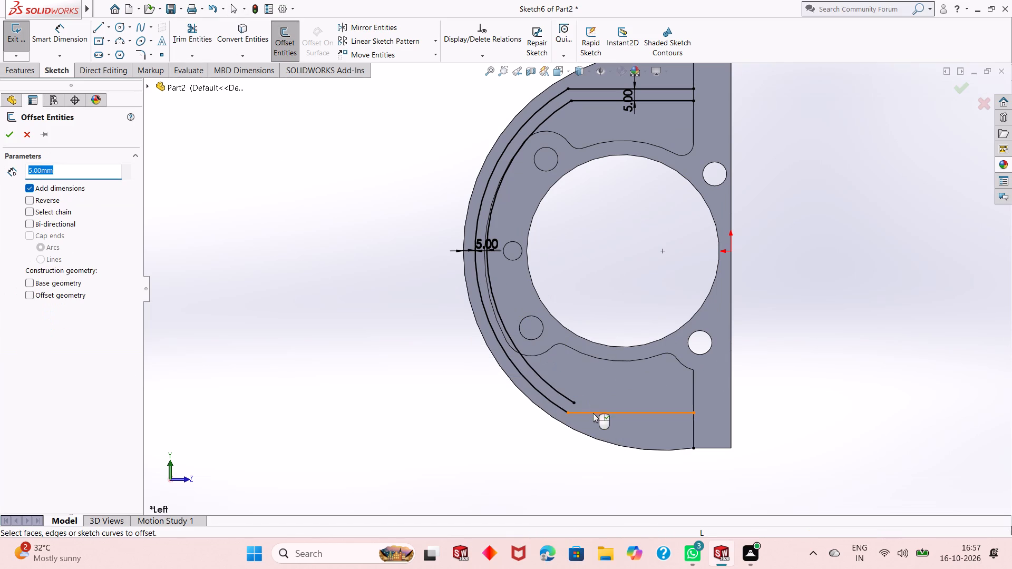
pyautogui.click(49, 201)
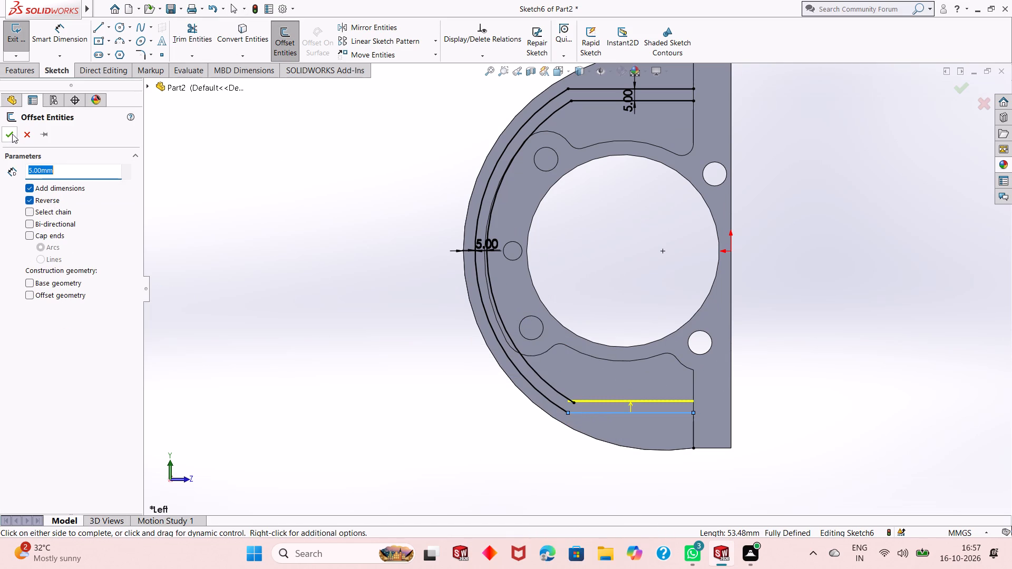
pyautogui.click(12, 134)
# Trim the overhanging ends where the inner offset arc crosses the lower inner horizontal line.
pyautogui.click(197, 37)
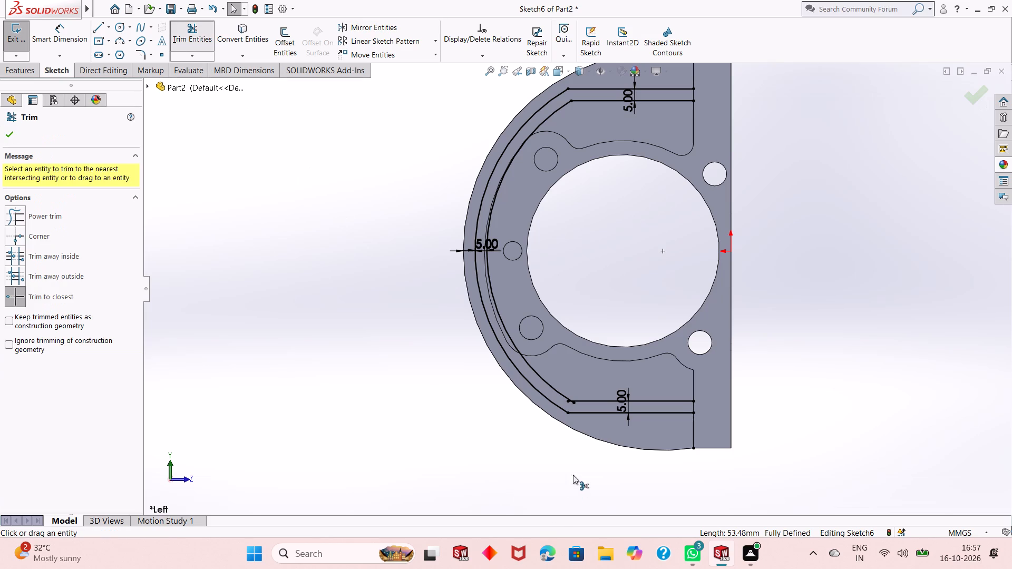
pyautogui.scroll(-4, 576, 463)
pyautogui.scroll(-7, 645, 295)
pyautogui.click(423, 299)
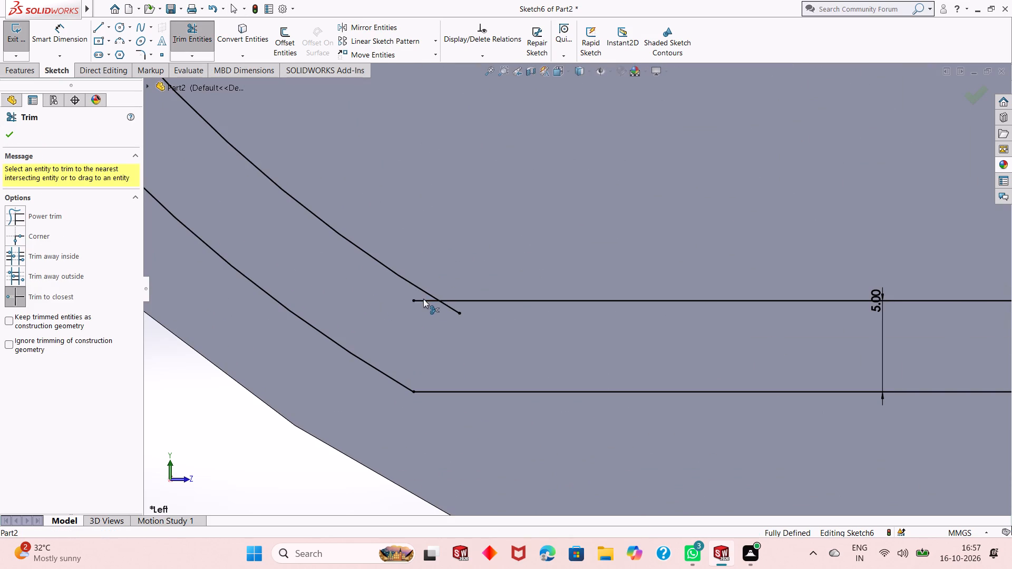
pyautogui.click(445, 308)
pyautogui.scroll(7, 443, 393)
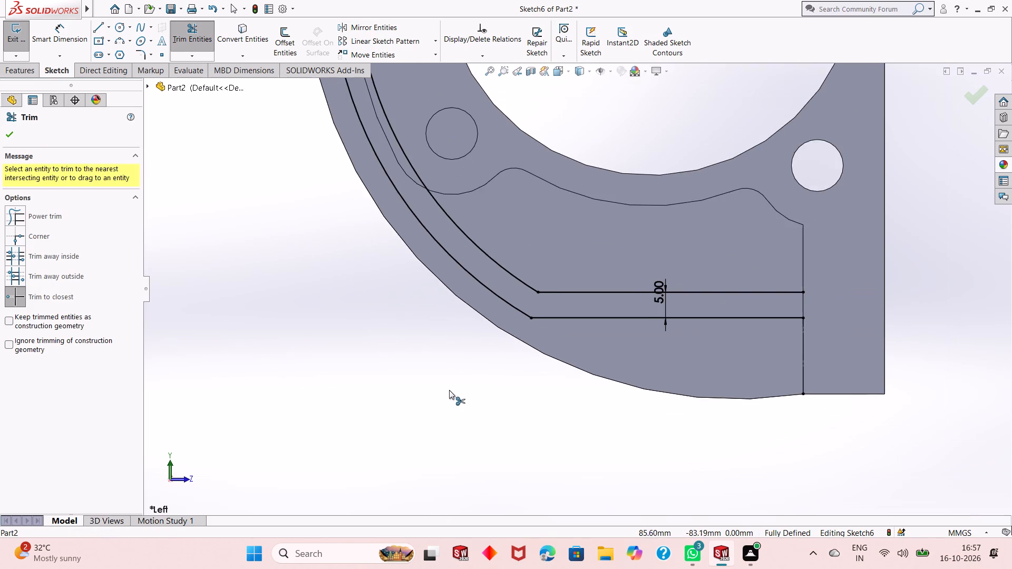
pyautogui.scroll(7, 449, 390)
pyautogui.scroll(-3, 612, 152)
pyautogui.scroll(2, 537, 227)
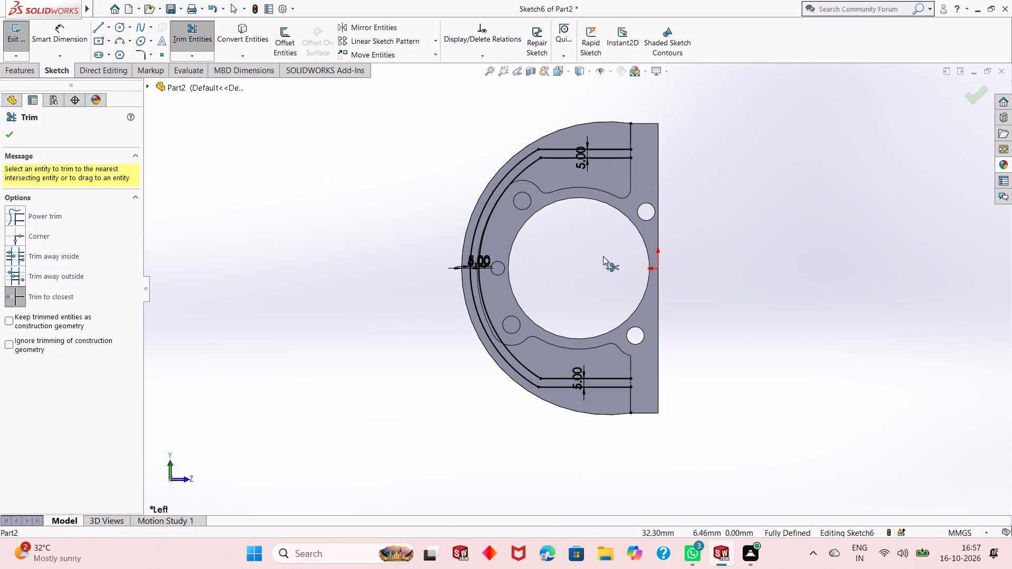
pyautogui.scroll(-1, 603, 256)
pyautogui.rightClick(741, 188)
pyautogui.click(753, 225)
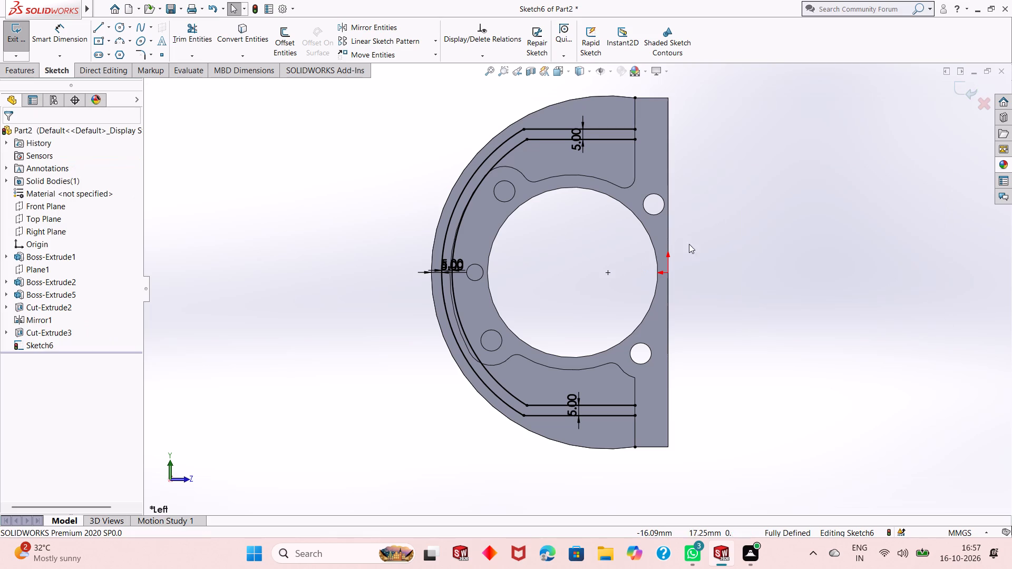
# Close the upper end of the band with a 5 mm vertical line joining the two horizontal lines' endpoints.
pyautogui.scroll(1, 584, 309)
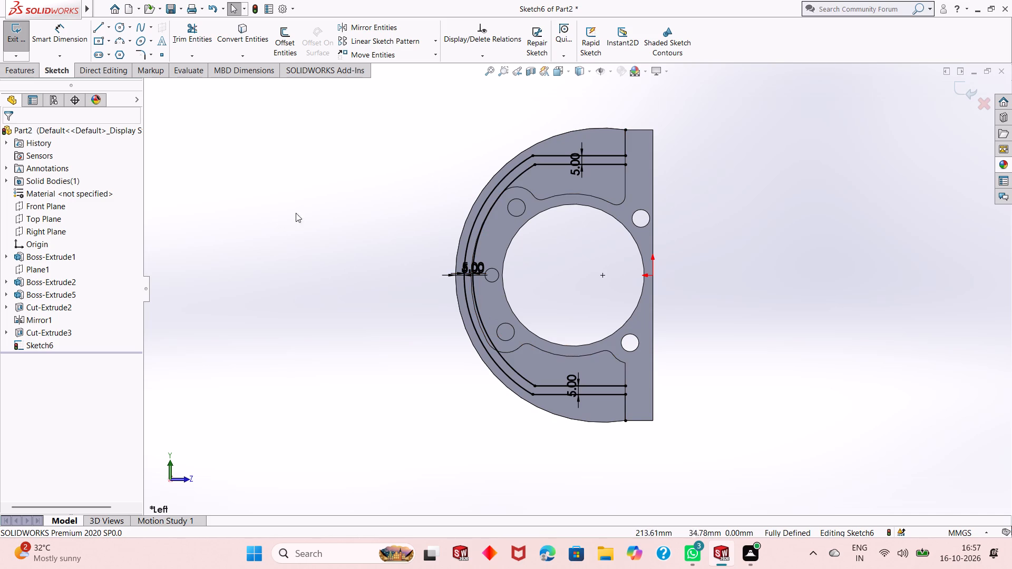
pyautogui.scroll(-3, 640, 144)
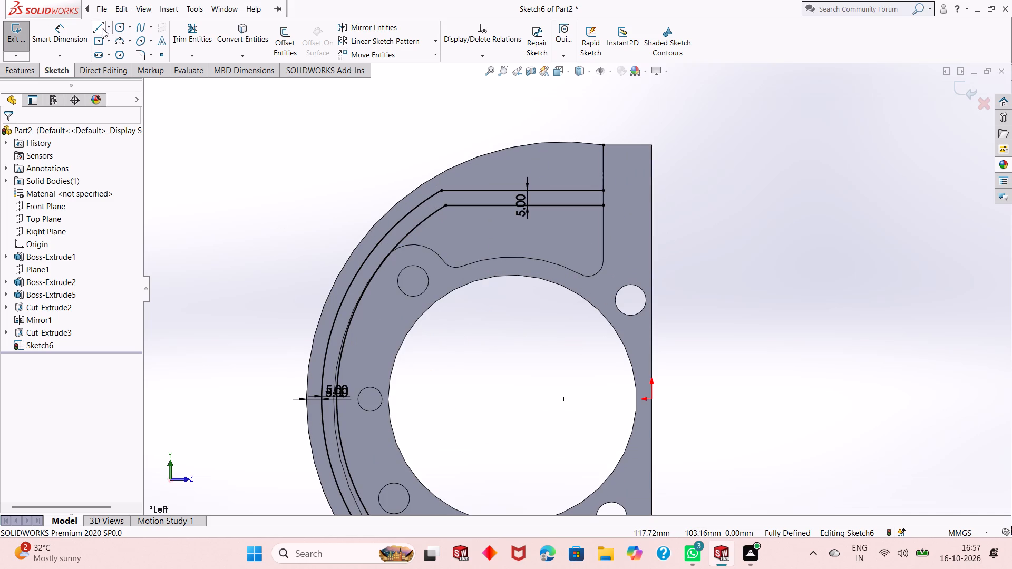
pyautogui.click(103, 25)
pyautogui.click(604, 206)
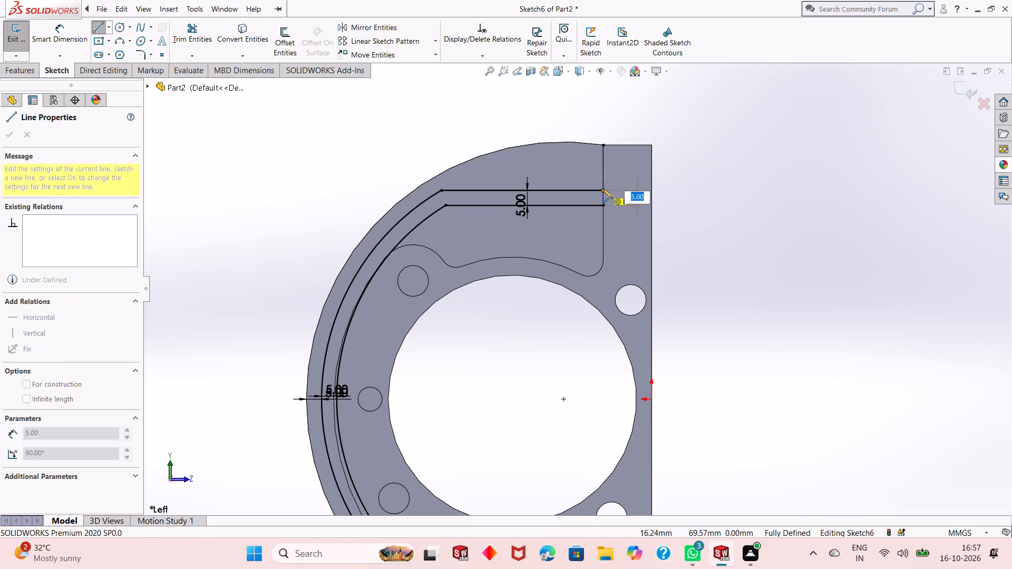
pyautogui.click(602, 189)
pyautogui.rightClick(651, 178)
pyautogui.click(673, 187)
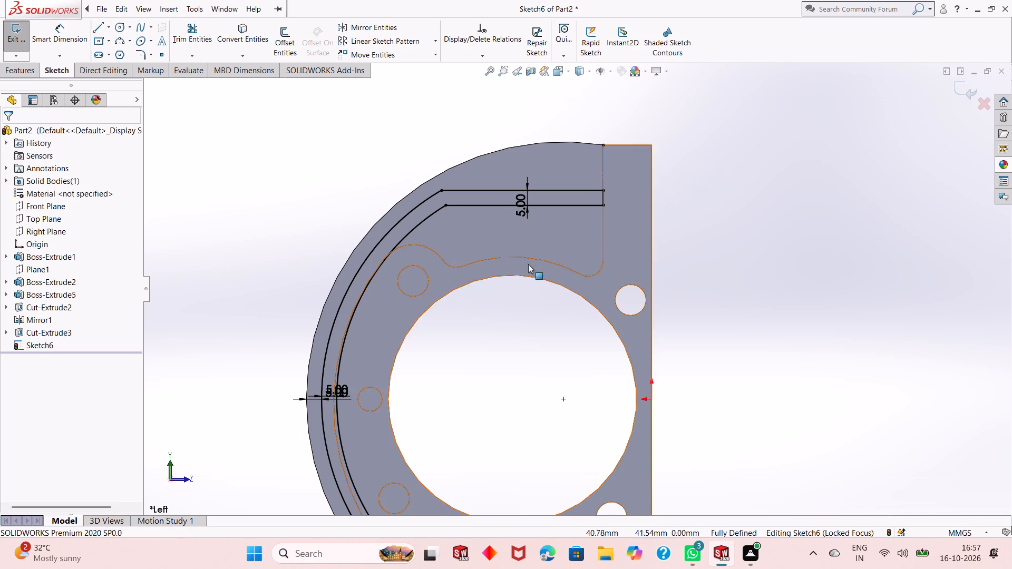
# Close the lower end of the band with a vertical line joining the two horizontal lines' endpoints.
pyautogui.scroll(4, 528, 258)
pyautogui.scroll(-7, 570, 434)
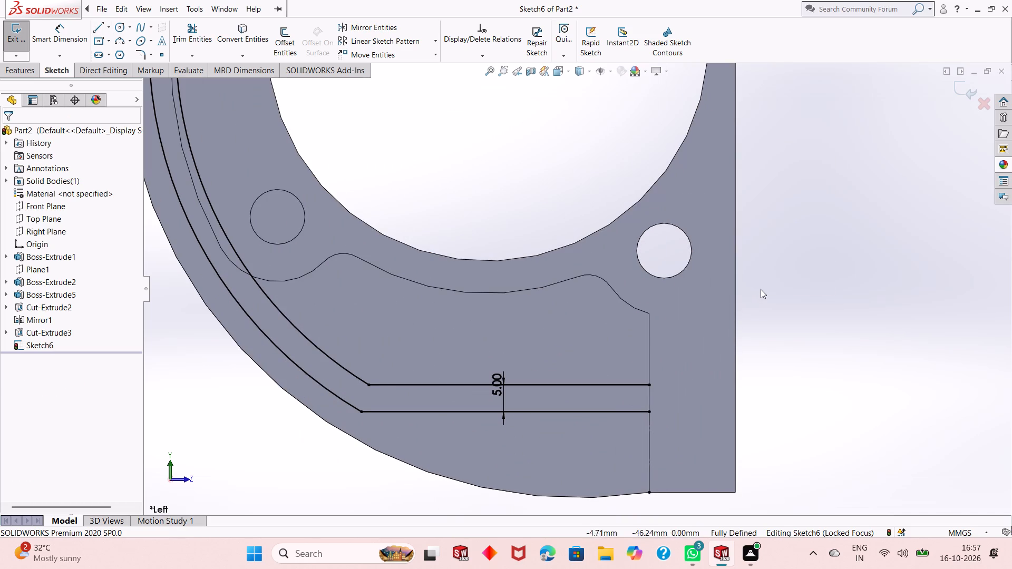
pyautogui.rightClick(761, 288)
pyautogui.click(757, 230)
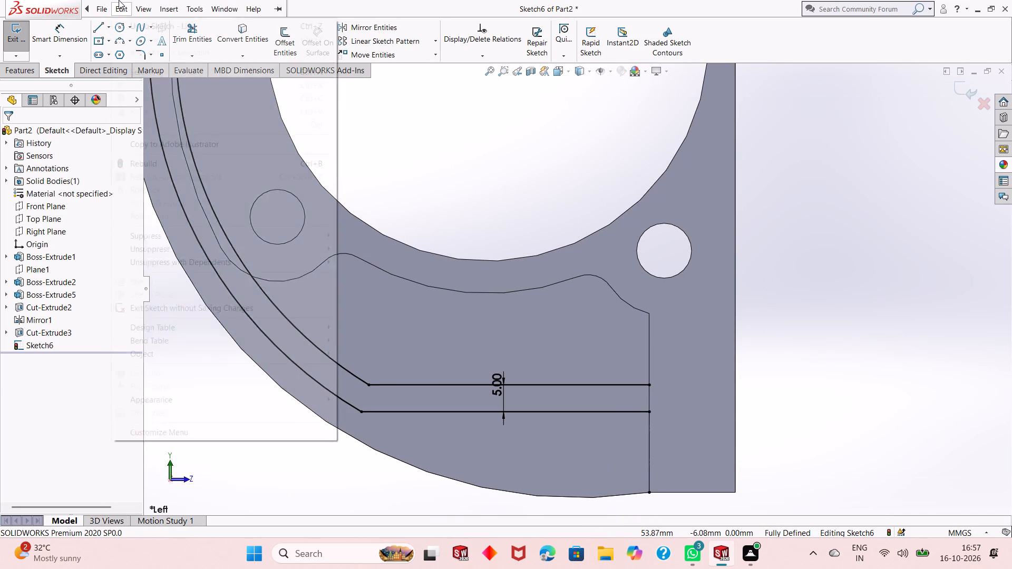
pyautogui.click(307, 104)
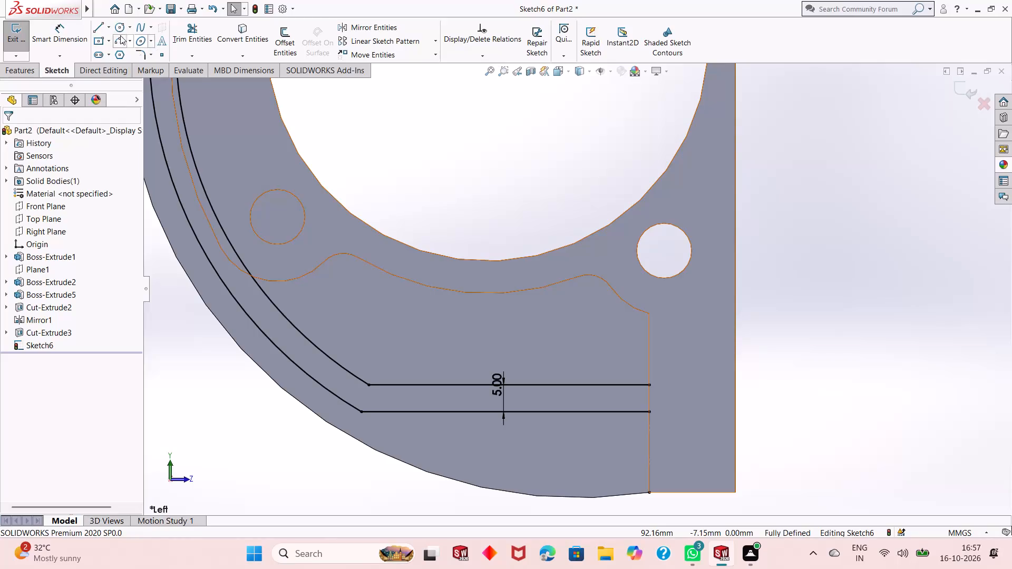
pyautogui.click(97, 26)
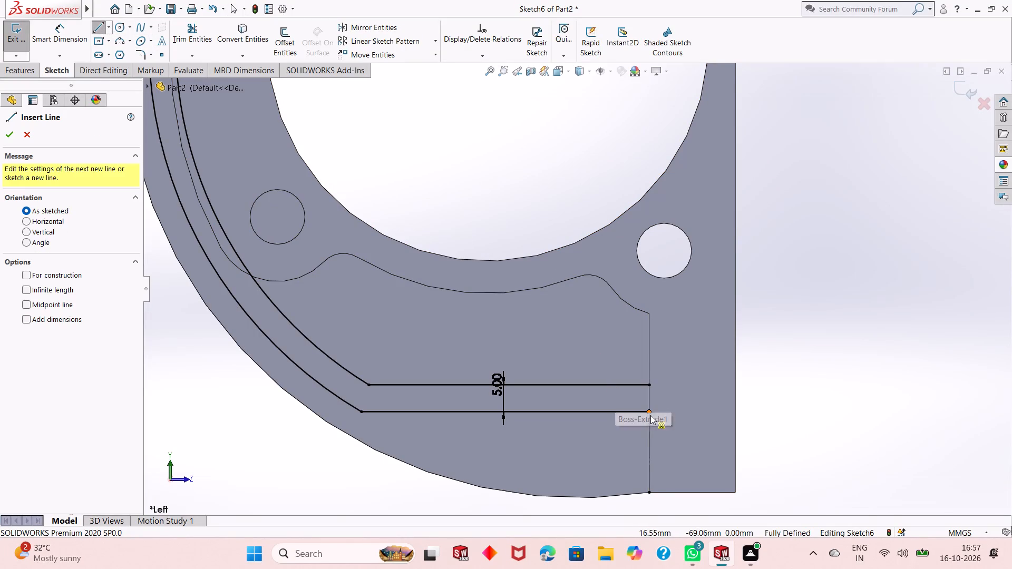
pyautogui.click(650, 413)
pyautogui.click(649, 384)
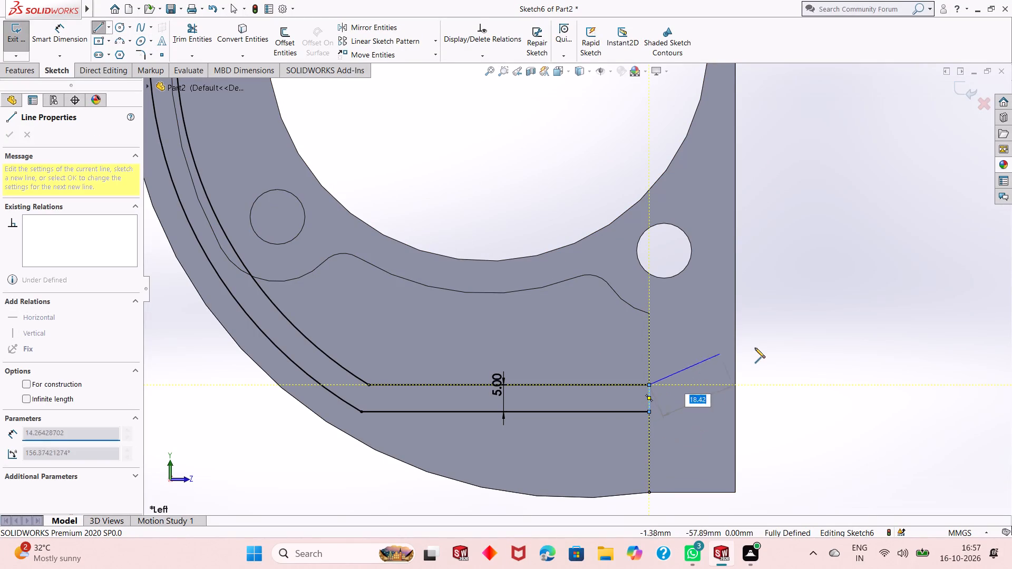
pyautogui.press('Escape')
pyautogui.press('Escape')
pyautogui.press('Escape')
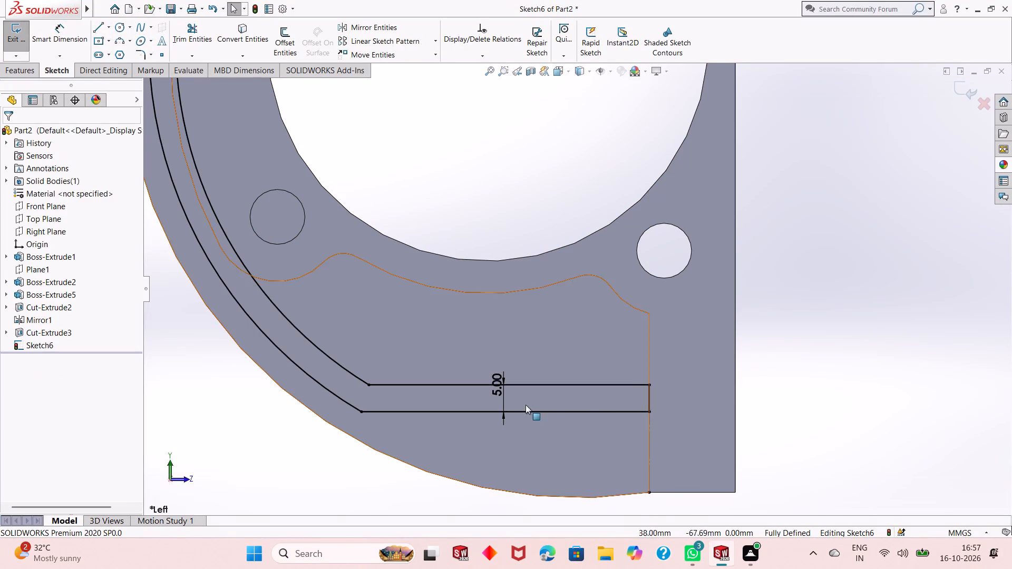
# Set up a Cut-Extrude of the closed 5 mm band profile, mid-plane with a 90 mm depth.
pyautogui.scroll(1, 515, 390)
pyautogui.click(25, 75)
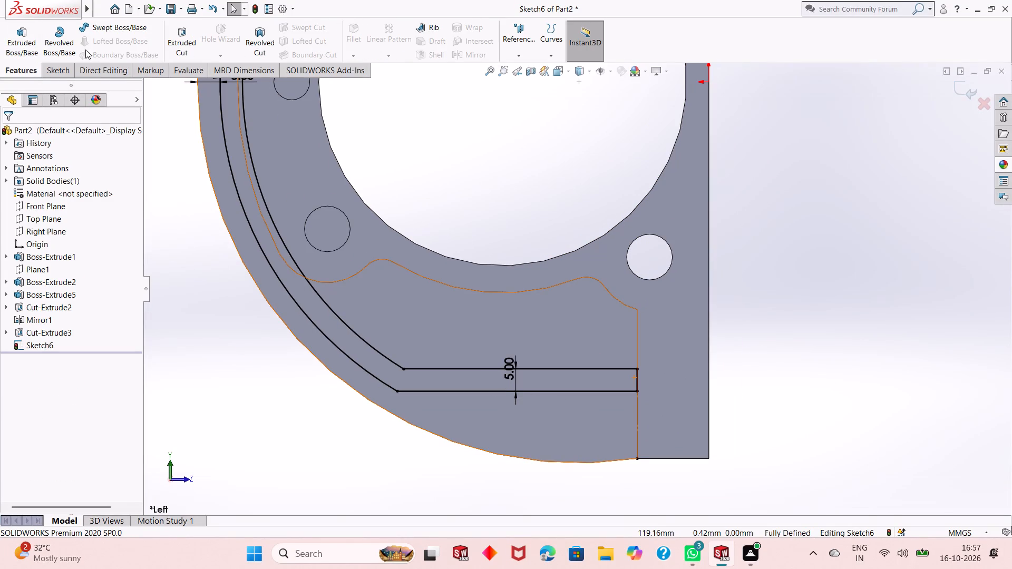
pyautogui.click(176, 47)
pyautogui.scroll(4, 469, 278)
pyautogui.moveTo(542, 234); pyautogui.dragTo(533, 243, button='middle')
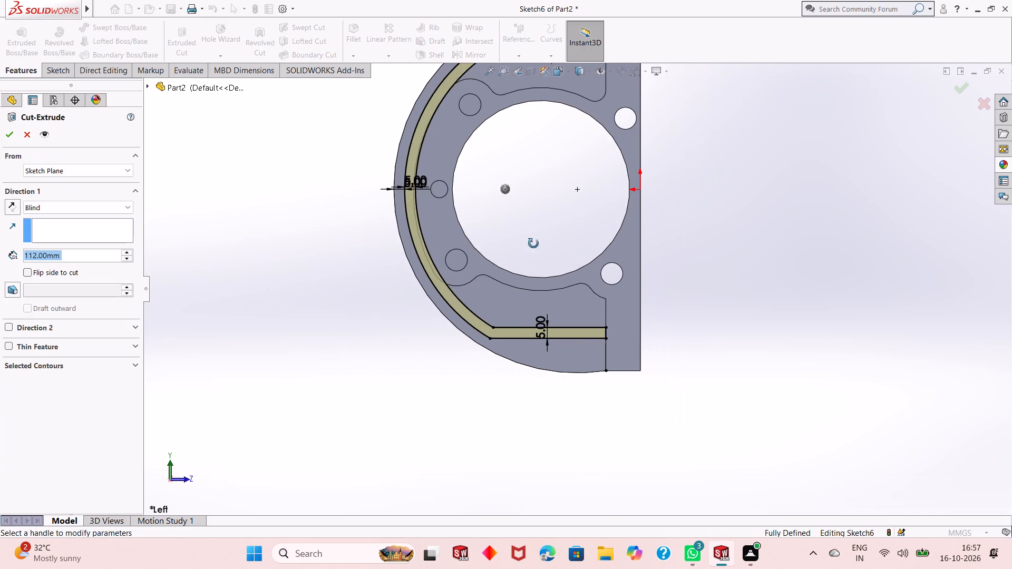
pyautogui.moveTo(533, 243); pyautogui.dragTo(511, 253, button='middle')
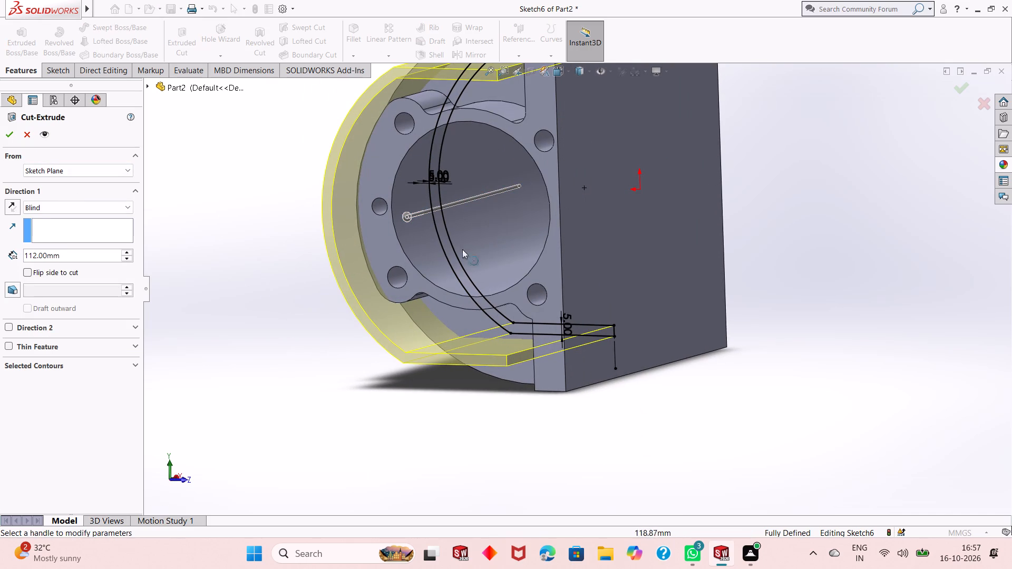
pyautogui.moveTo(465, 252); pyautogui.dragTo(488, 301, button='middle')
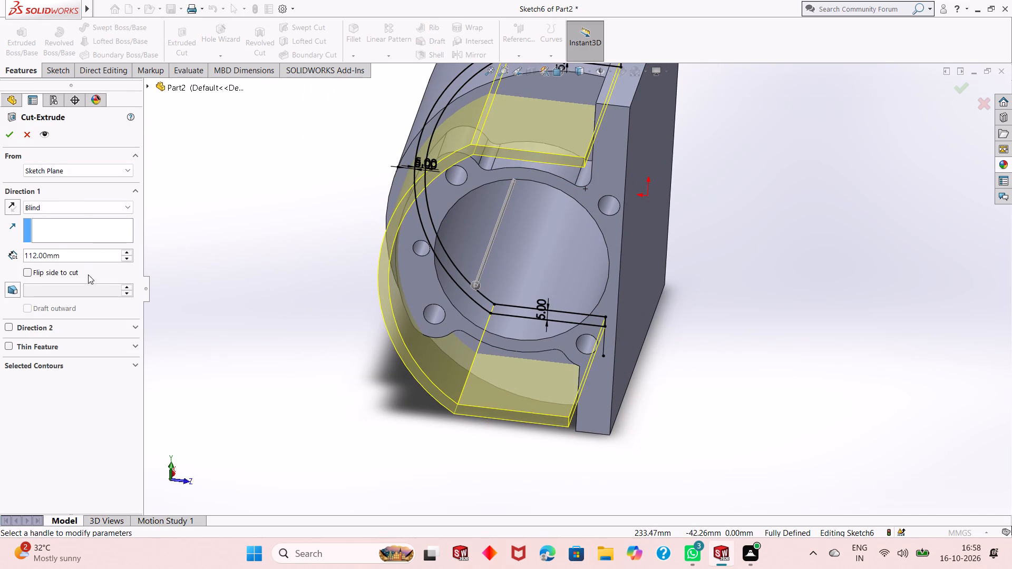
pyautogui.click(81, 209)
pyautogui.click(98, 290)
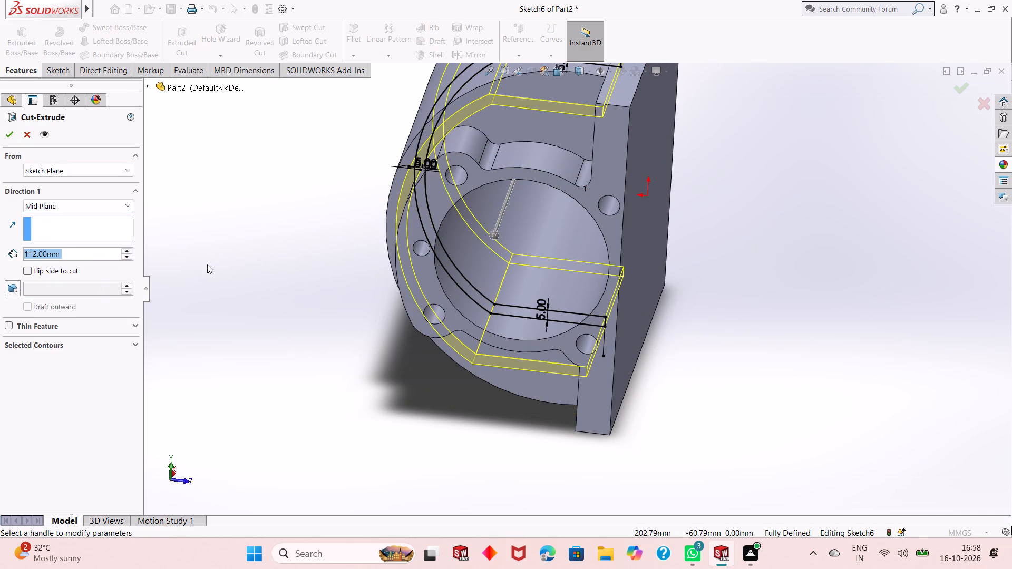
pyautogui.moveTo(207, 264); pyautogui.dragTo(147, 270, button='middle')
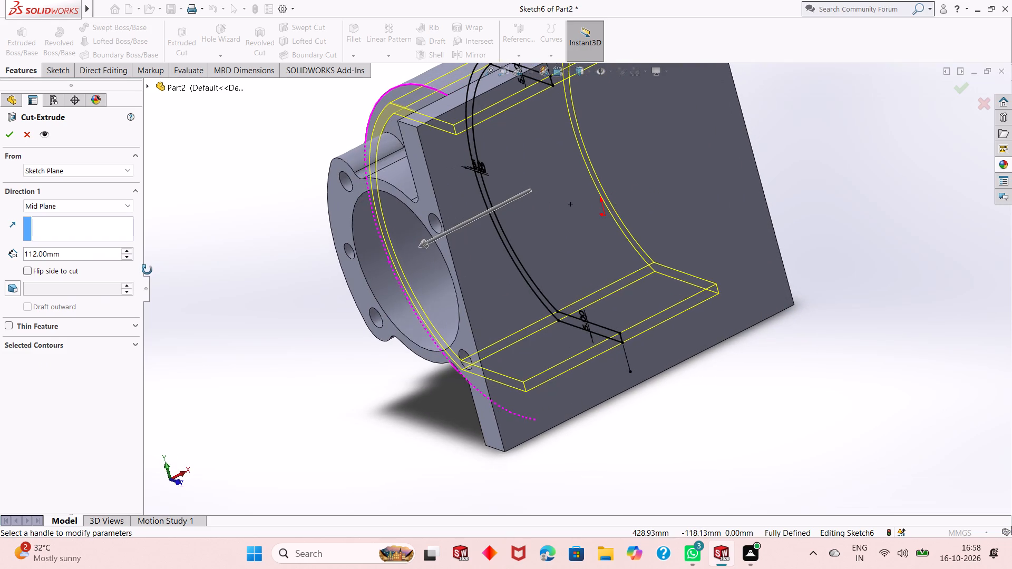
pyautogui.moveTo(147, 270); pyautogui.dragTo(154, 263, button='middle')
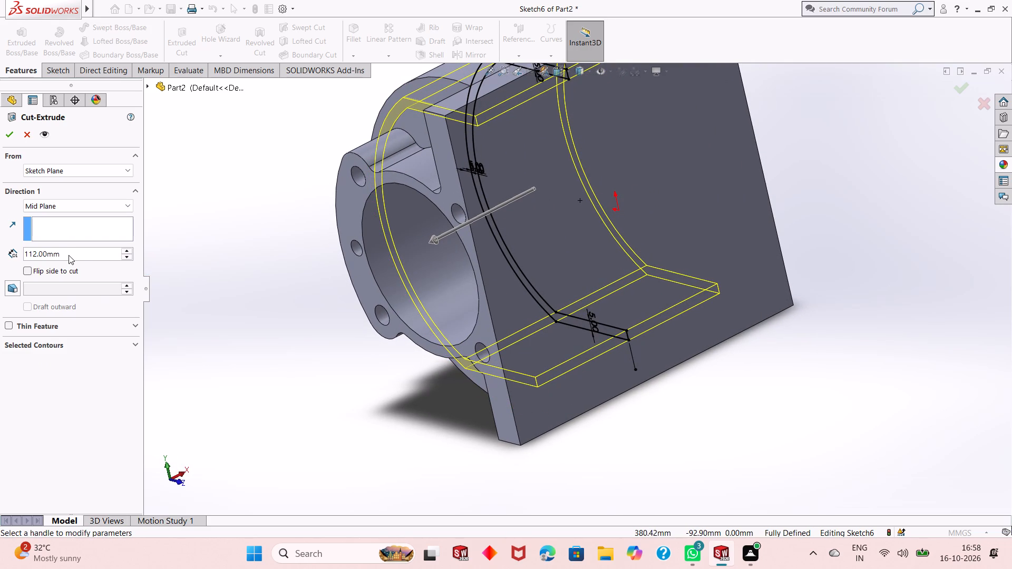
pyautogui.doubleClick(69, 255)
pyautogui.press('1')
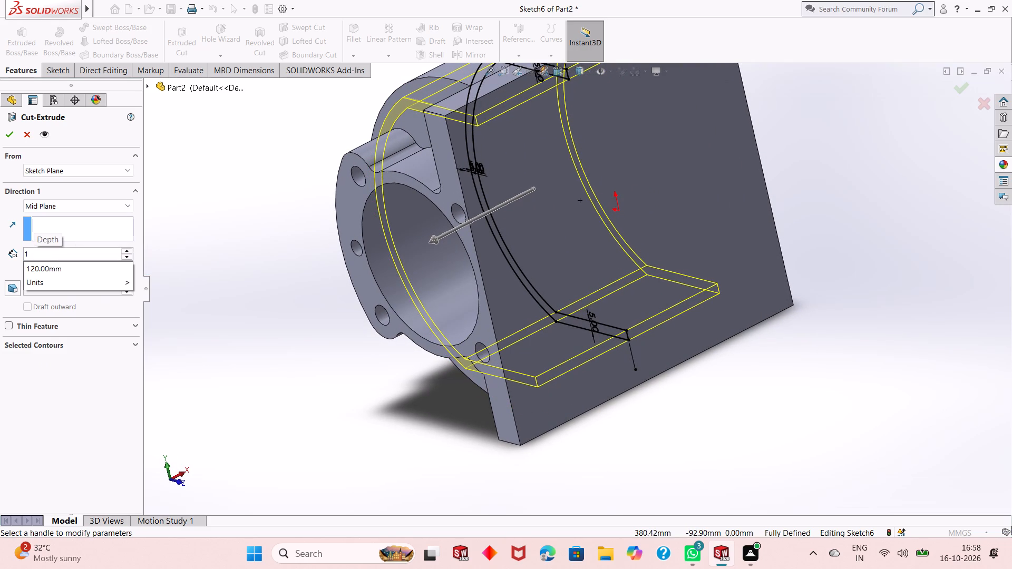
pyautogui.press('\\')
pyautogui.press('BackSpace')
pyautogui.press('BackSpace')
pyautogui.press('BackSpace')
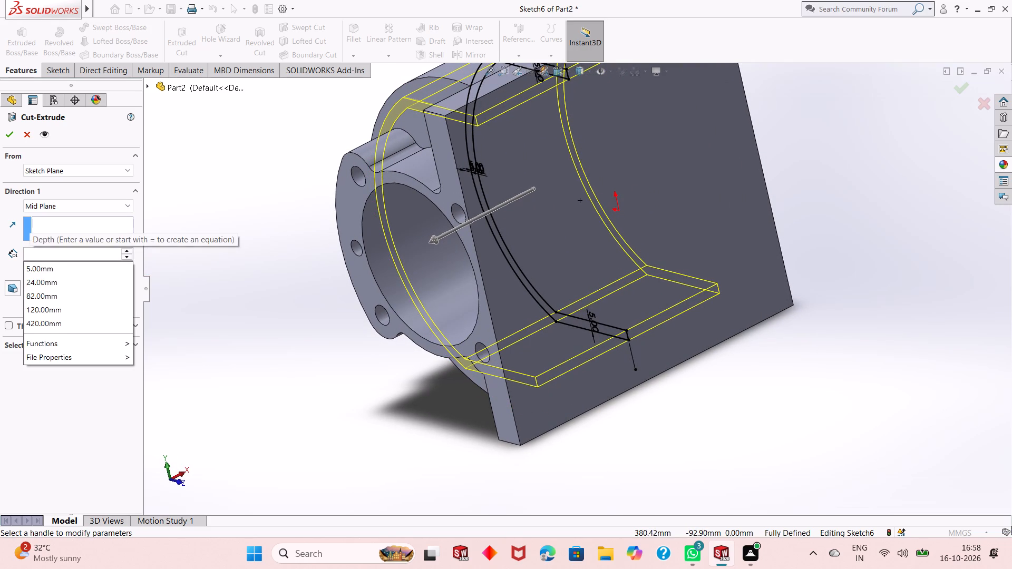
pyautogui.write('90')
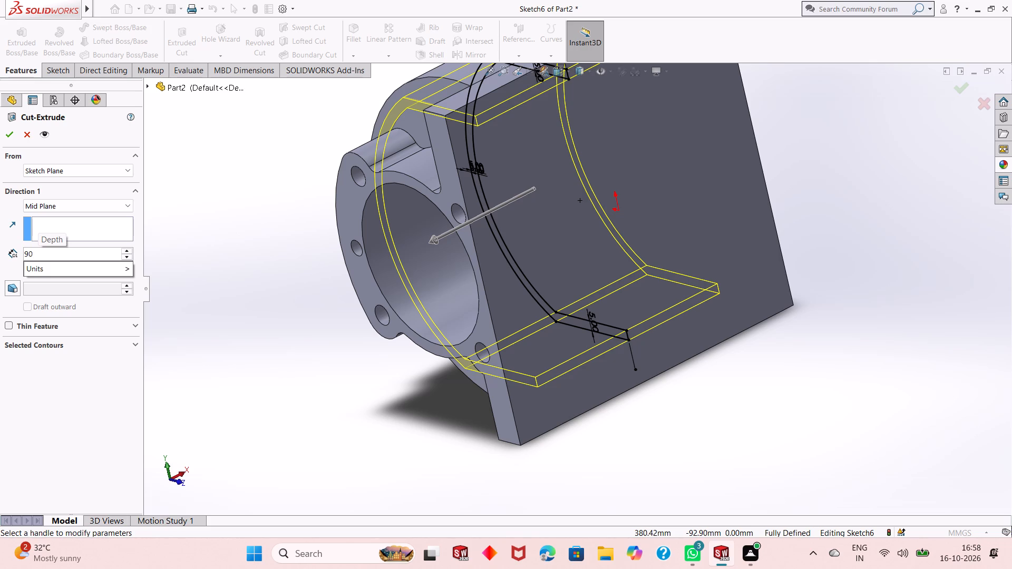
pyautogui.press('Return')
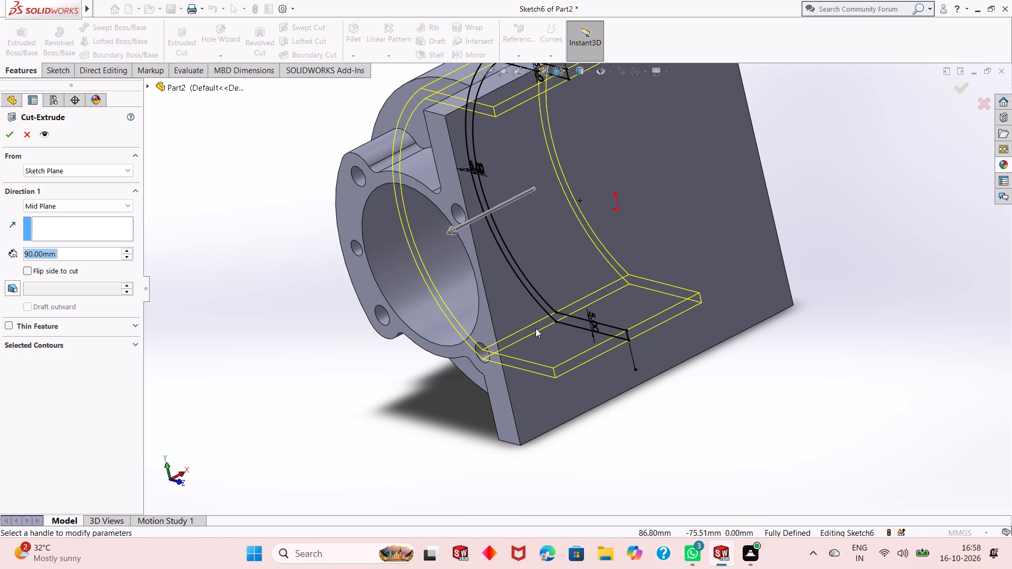
# Examine the band cut preview around the housing from the flange ends, curved side and flat back.
pyautogui.scroll(1, 536, 328)
pyautogui.scroll(1, 469, 386)
pyautogui.moveTo(472, 378); pyautogui.dragTo(491, 351, button='middle')
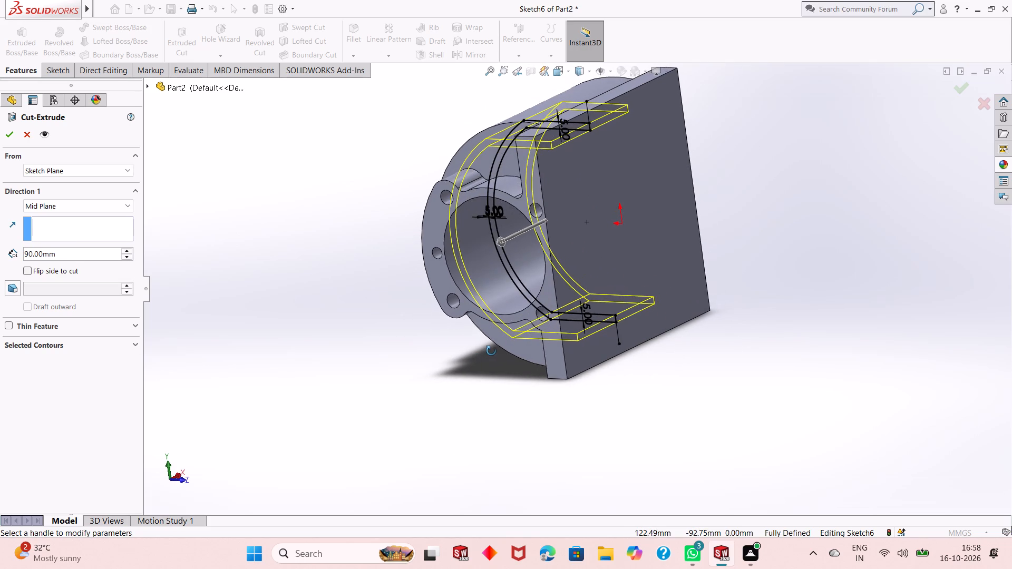
pyautogui.moveTo(491, 351); pyautogui.dragTo(617, 333, button='middle')
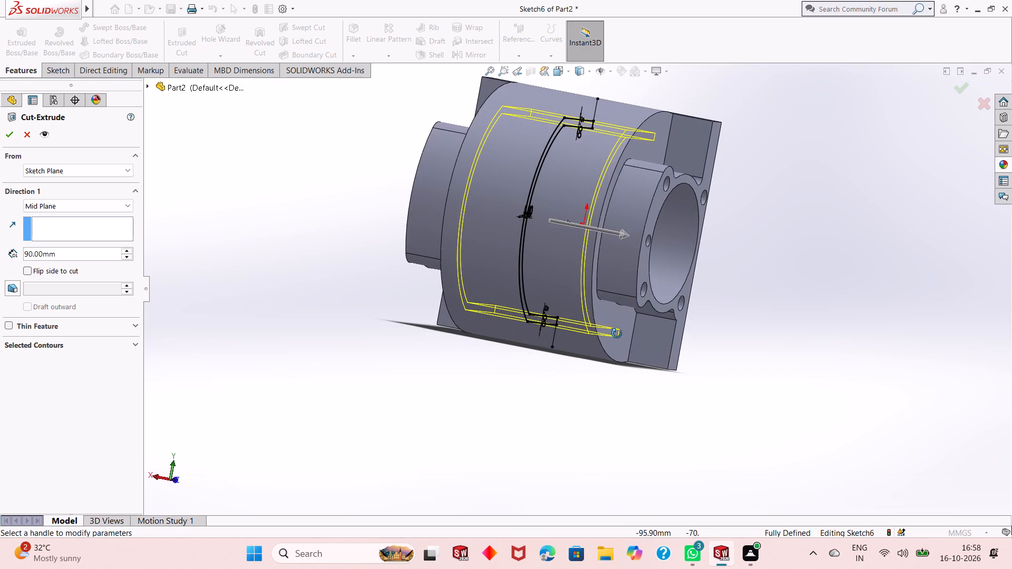
pyautogui.moveTo(617, 333); pyautogui.dragTo(572, 349, button='middle')
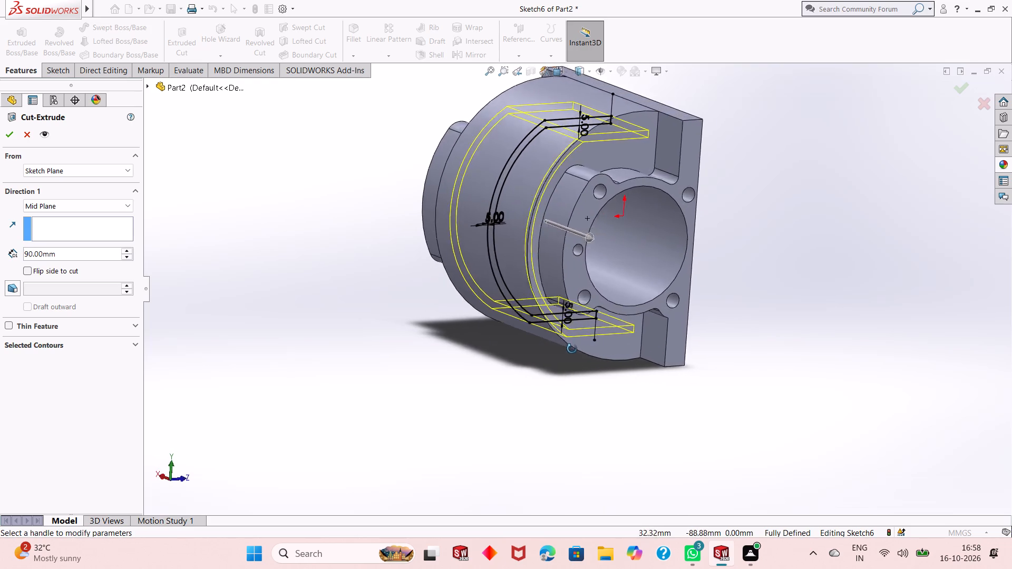
pyautogui.moveTo(572, 349); pyautogui.dragTo(479, 372, button='middle')
pyautogui.moveTo(479, 372); pyautogui.dragTo(503, 361, button='middle')
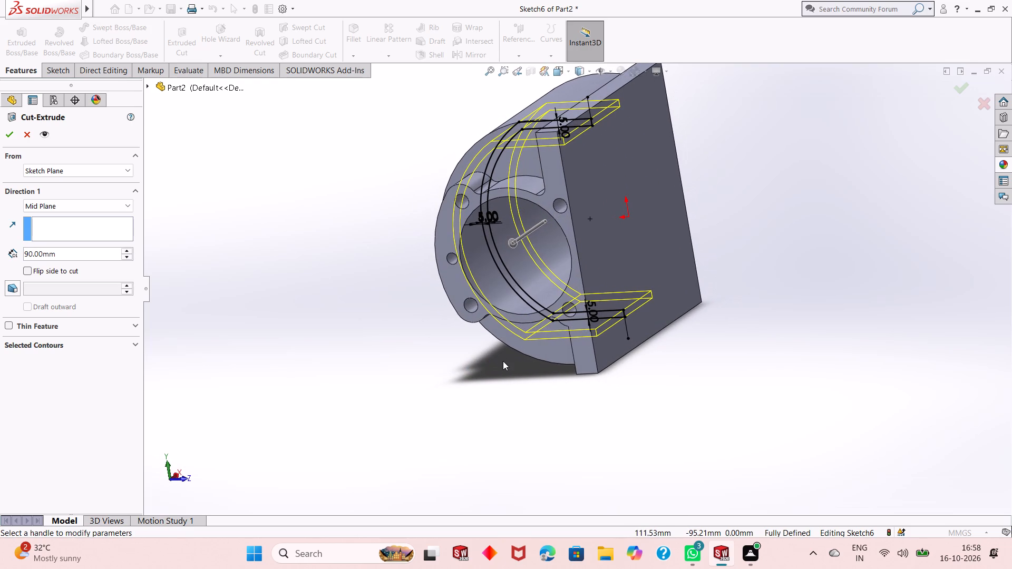
pyautogui.moveTo(484, 367); pyautogui.dragTo(471, 379, button='middle')
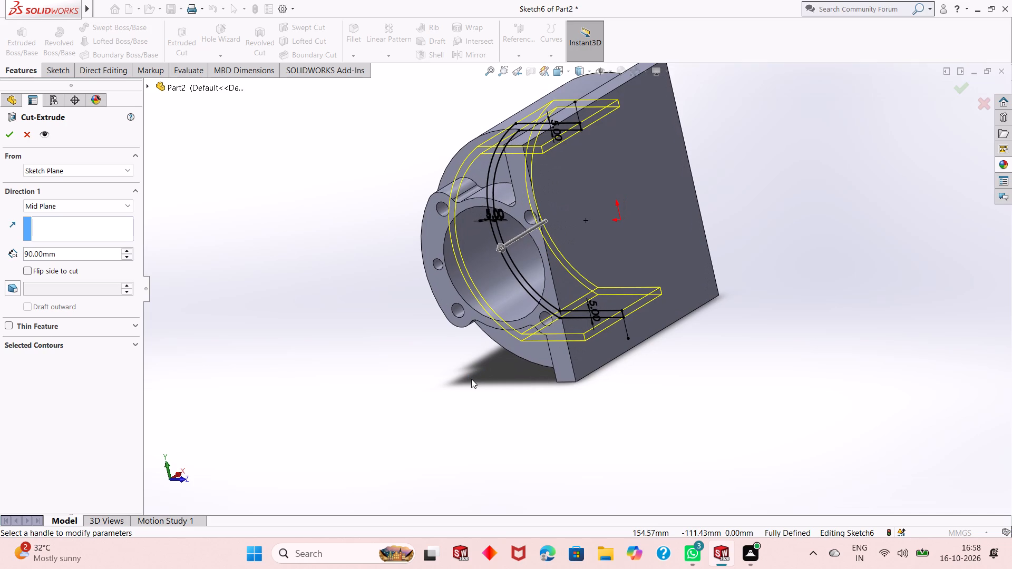
pyautogui.moveTo(470, 380); pyautogui.dragTo(464, 431, button='middle')
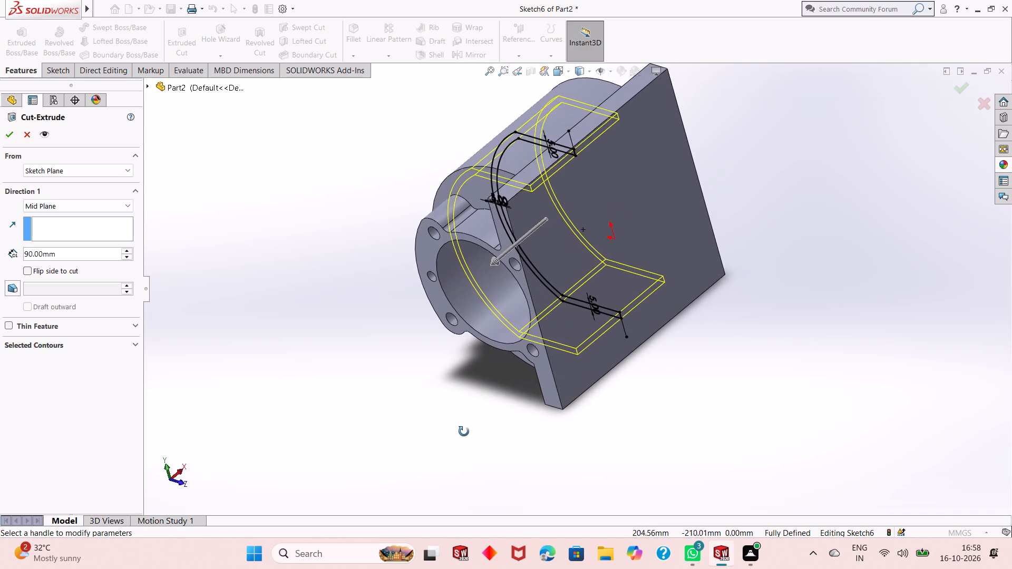
pyautogui.moveTo(464, 431); pyautogui.dragTo(484, 365, button='middle')
pyautogui.scroll(-1, 549, 258)
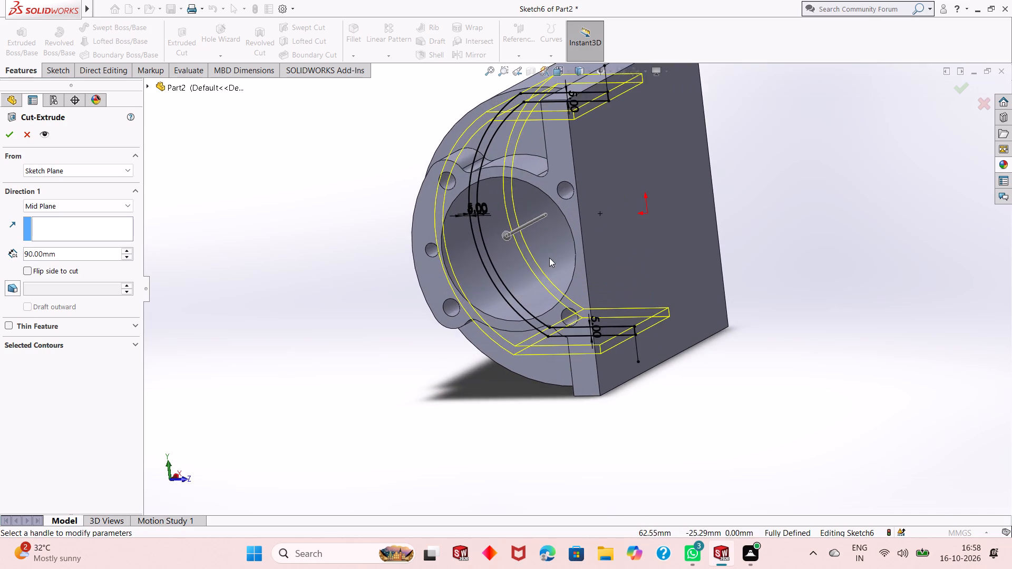
pyautogui.scroll(1, 541, 319)
pyautogui.scroll(-1, 617, 178)
pyautogui.scroll(1, 557, 300)
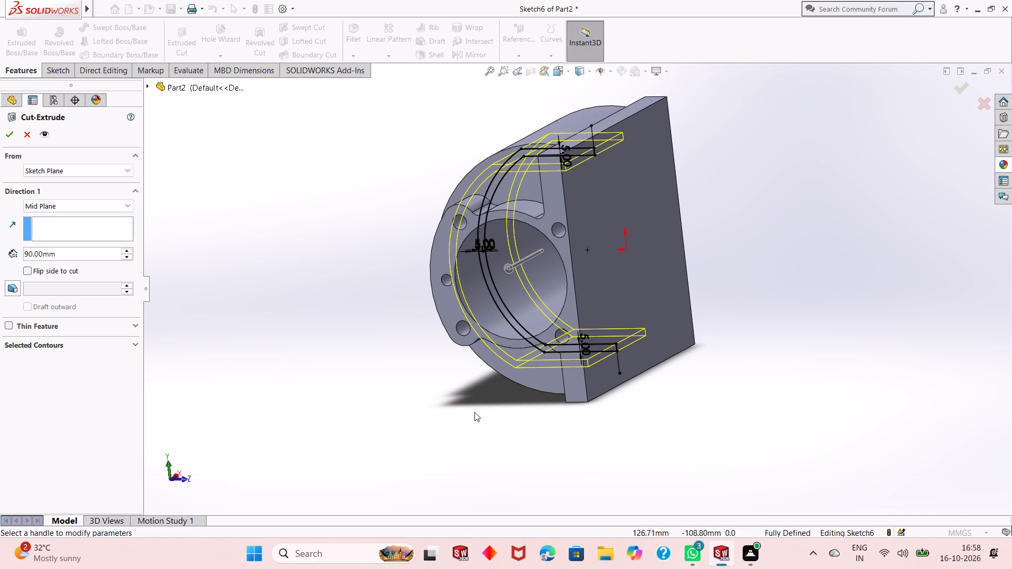
pyautogui.moveTo(513, 398); pyautogui.dragTo(556, 384, button='middle')
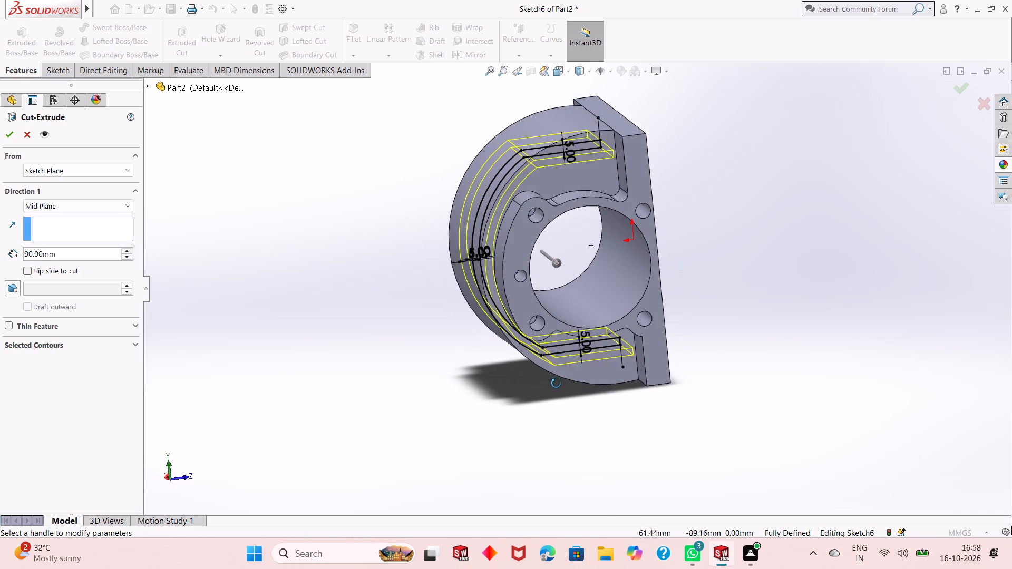
pyautogui.moveTo(556, 384); pyautogui.dragTo(498, 393, button='middle')
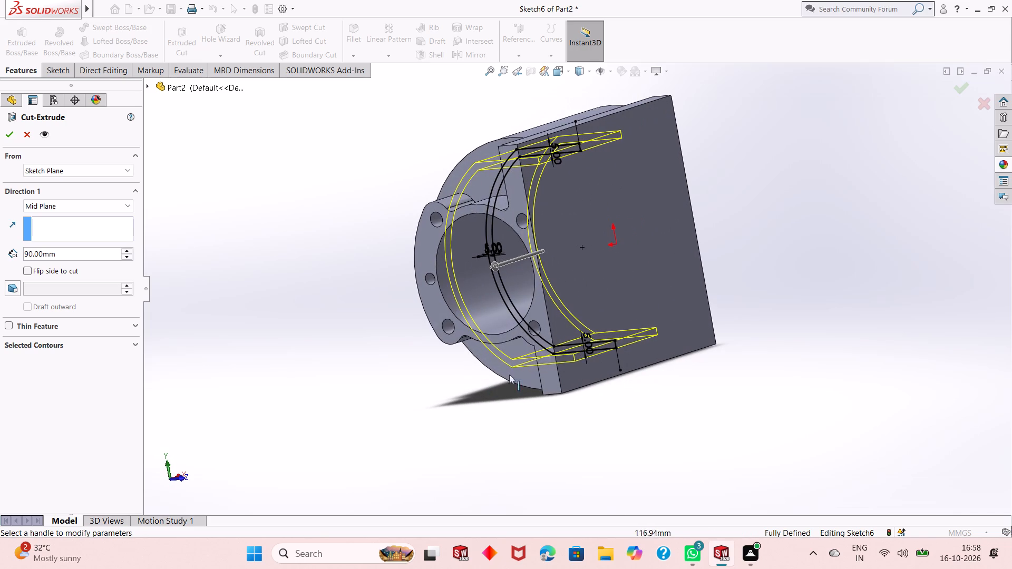
pyautogui.scroll(-2, 577, 253)
pyautogui.scroll(1, 535, 322)
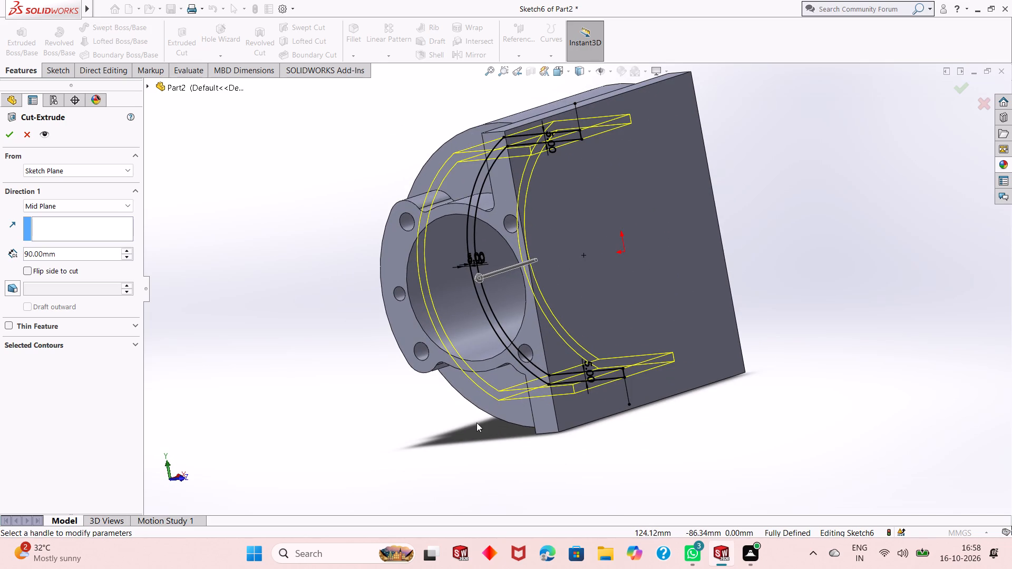
pyautogui.moveTo(414, 423); pyautogui.dragTo(504, 349, button='middle')
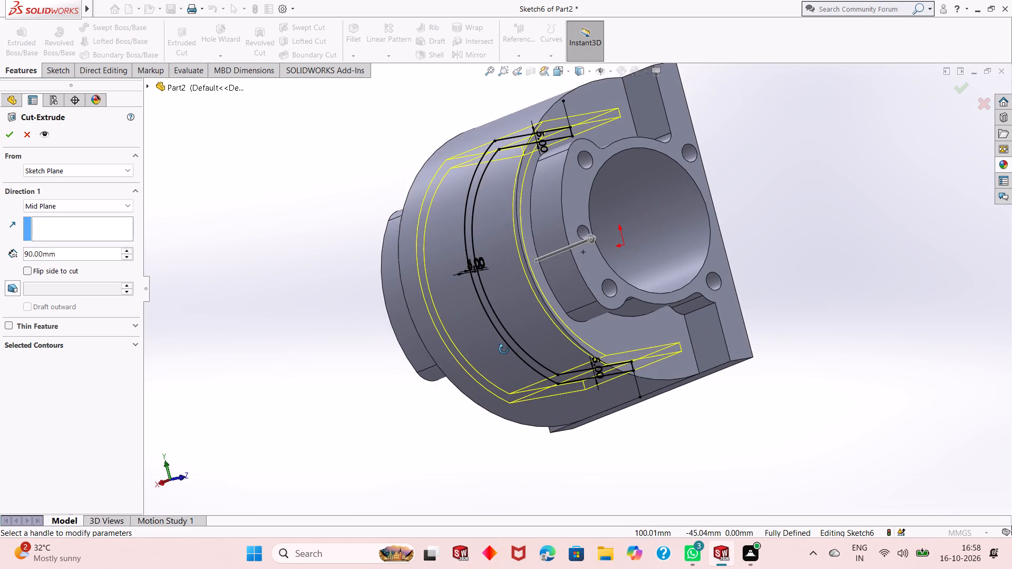
pyautogui.moveTo(504, 349); pyautogui.dragTo(461, 413, button='middle')
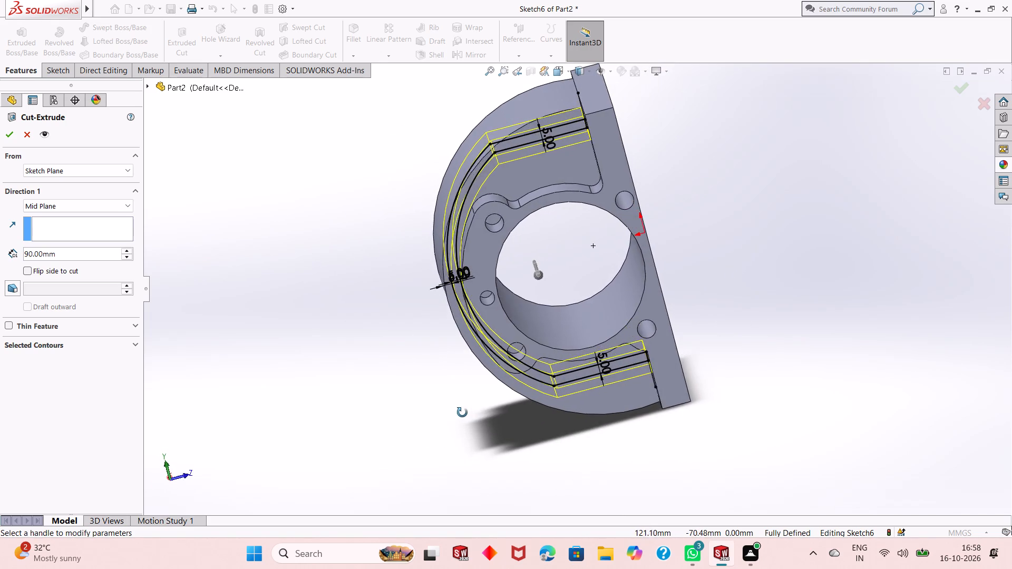
pyautogui.moveTo(461, 413); pyautogui.dragTo(454, 420, button='middle')
pyautogui.moveTo(482, 413); pyautogui.dragTo(480, 375, button='middle')
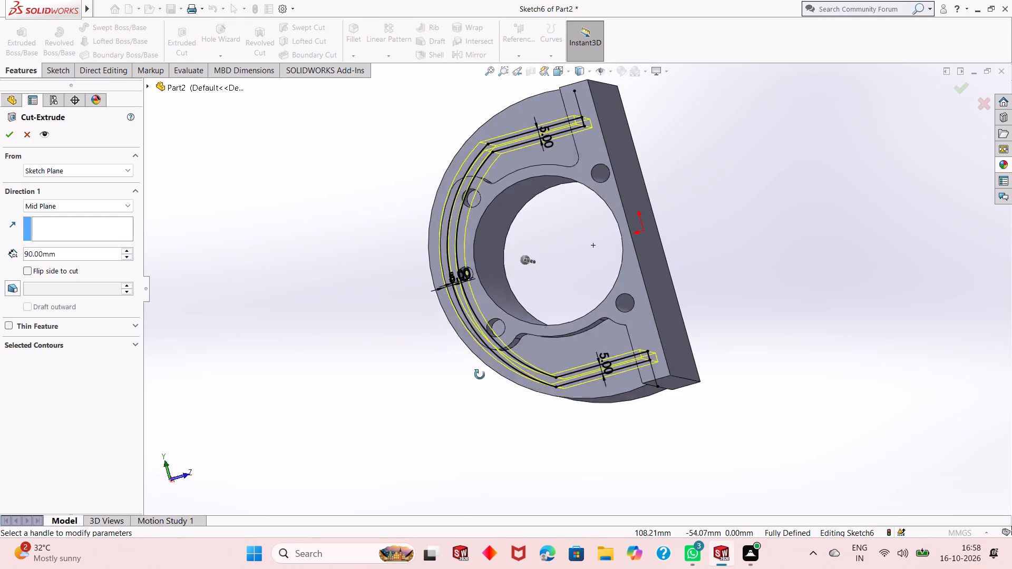
pyautogui.moveTo(480, 375); pyautogui.dragTo(474, 416, button='middle')
pyautogui.scroll(1, 474, 416)
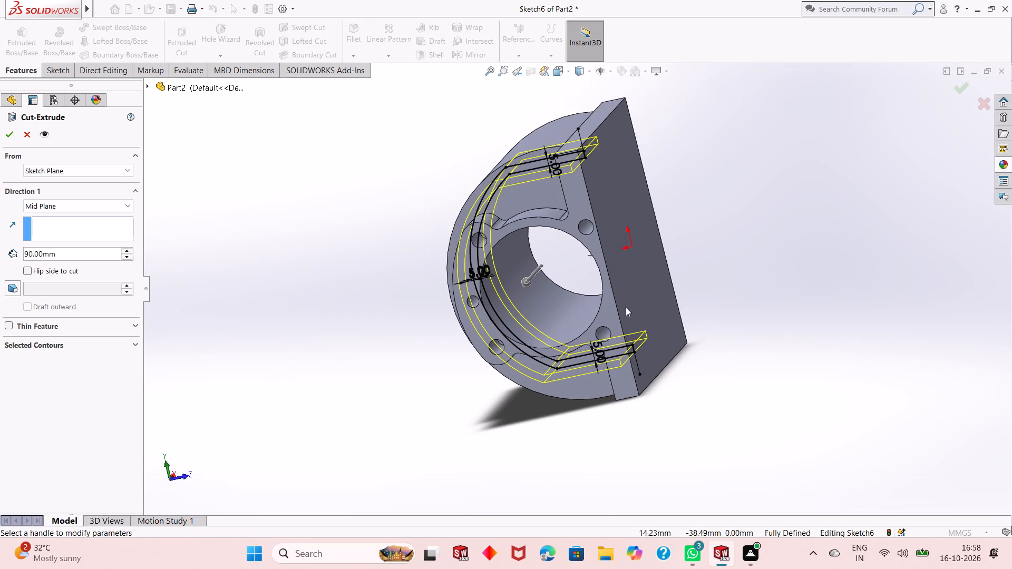
pyautogui.scroll(-1, 626, 307)
pyautogui.moveTo(514, 432); pyautogui.dragTo(498, 429, button='middle')
pyautogui.moveTo(293, 334); pyautogui.dragTo(325, 347, button='middle')
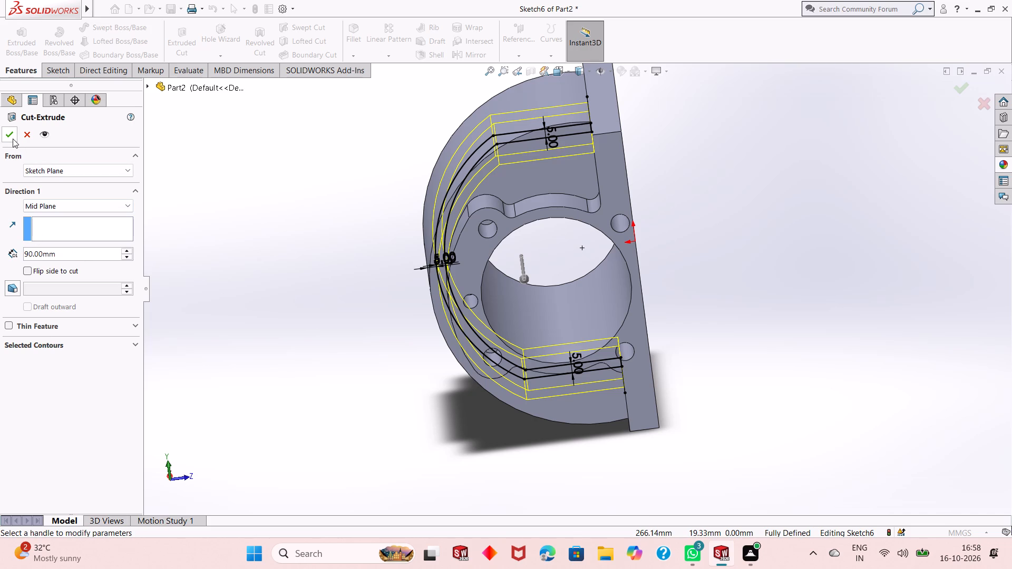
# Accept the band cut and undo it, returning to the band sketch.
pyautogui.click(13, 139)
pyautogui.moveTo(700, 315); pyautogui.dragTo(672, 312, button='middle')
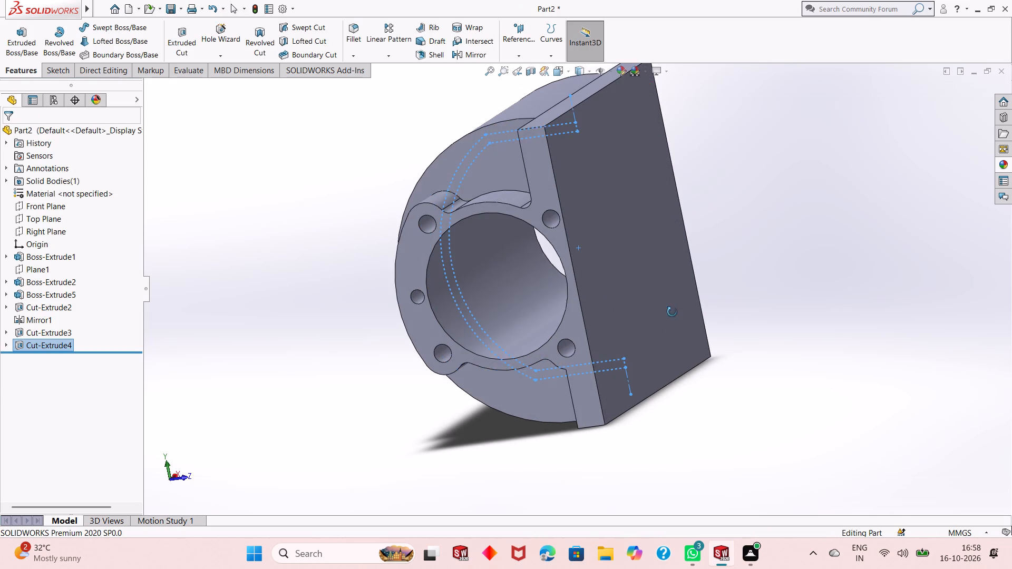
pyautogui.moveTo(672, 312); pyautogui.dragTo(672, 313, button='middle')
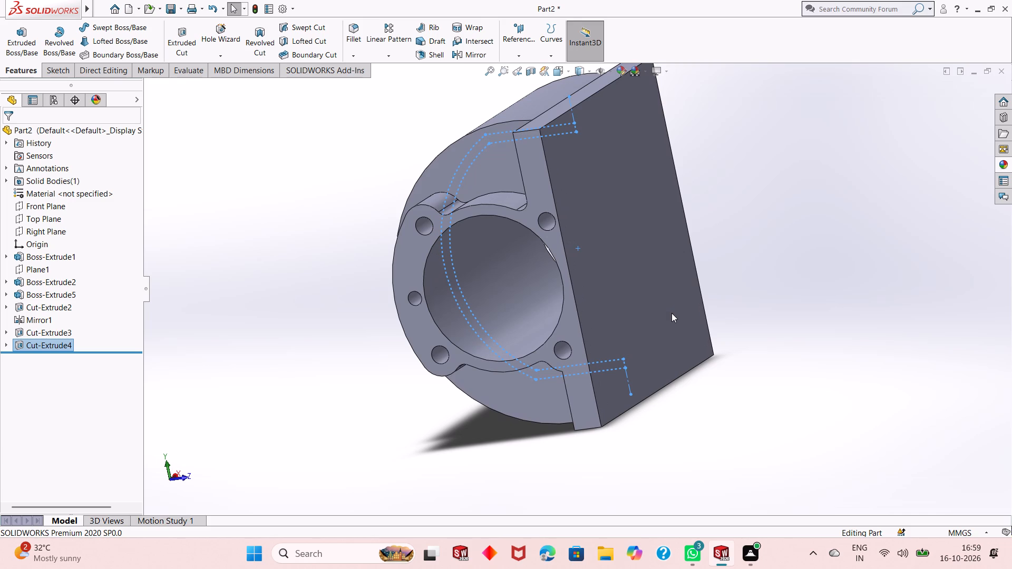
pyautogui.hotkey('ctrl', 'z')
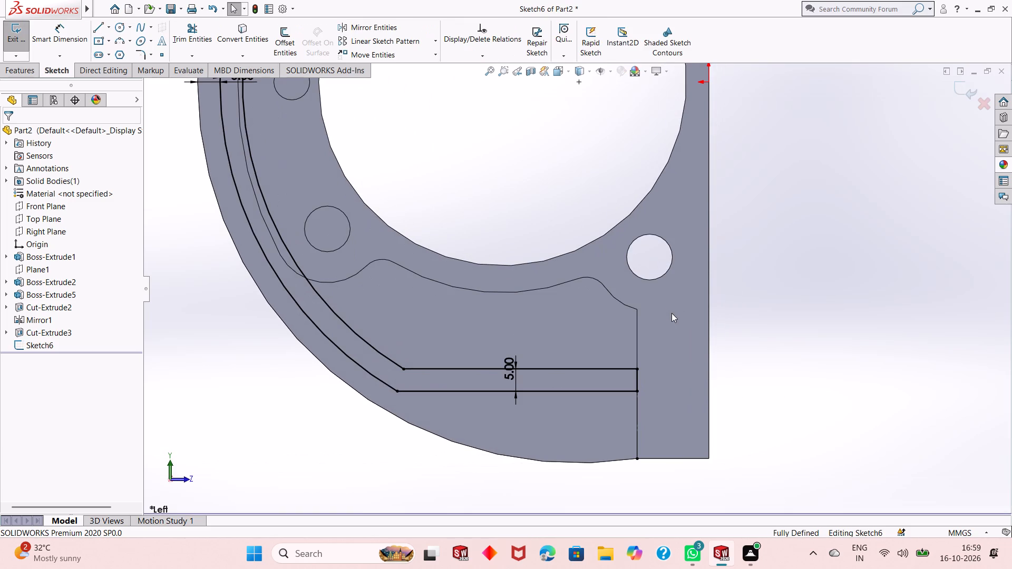
# Examine the band profile's arcs, horizontal lines and end closures against the housing outline.
pyautogui.scroll(5, 643, 359)
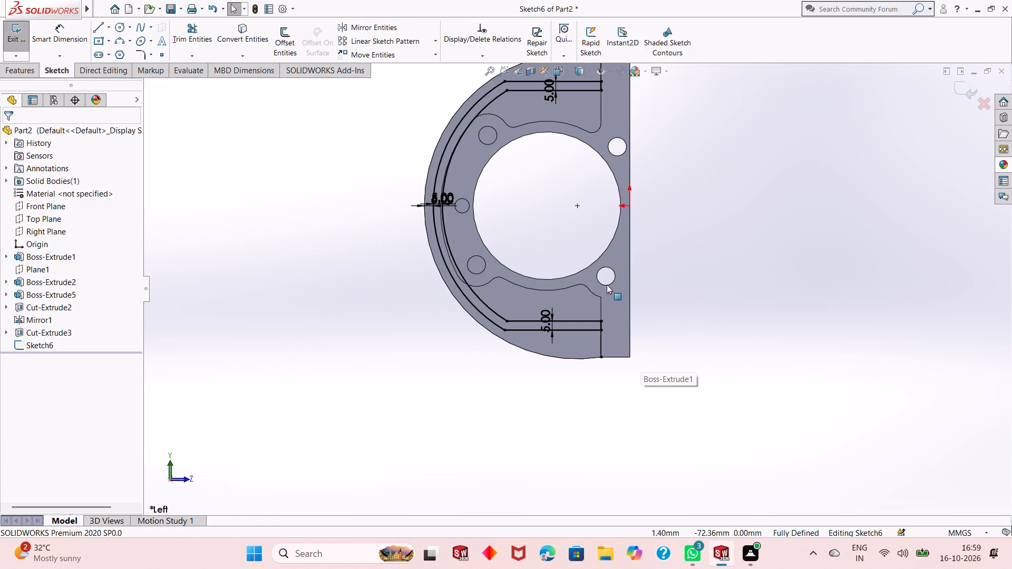
pyautogui.scroll(-1, 559, 88)
pyautogui.scroll(2, 542, 272)
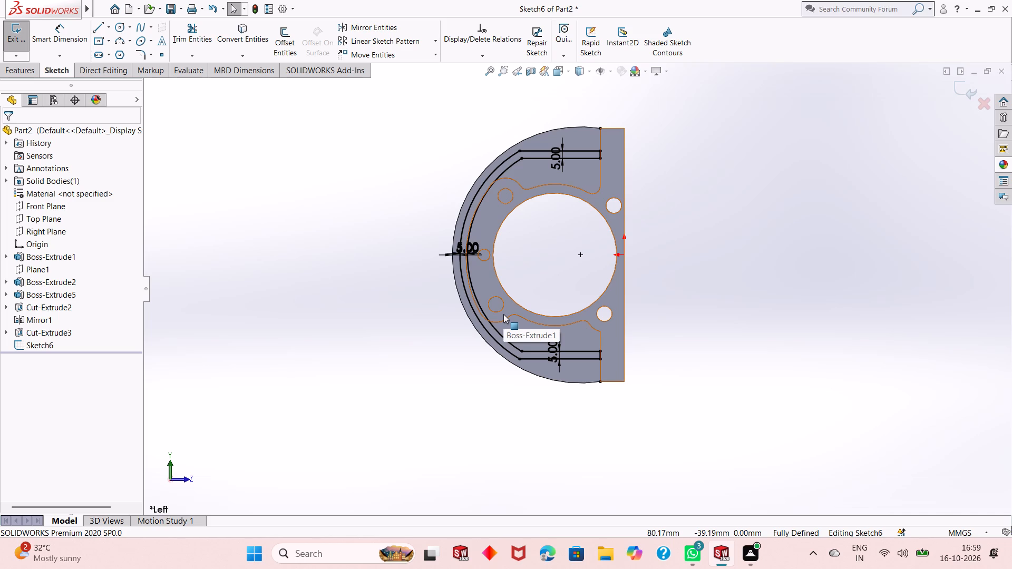
pyautogui.scroll(1, 535, 289)
pyautogui.press('Escape')
pyautogui.press('Escape')
pyautogui.press('Escape')
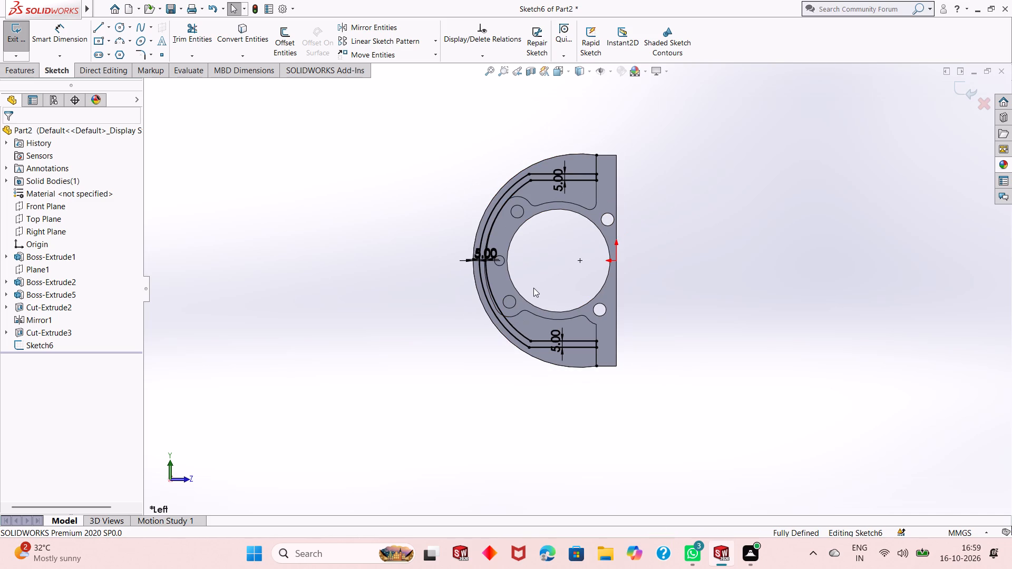
pyautogui.scroll(-3, 532, 263)
pyautogui.scroll(1, 564, 273)
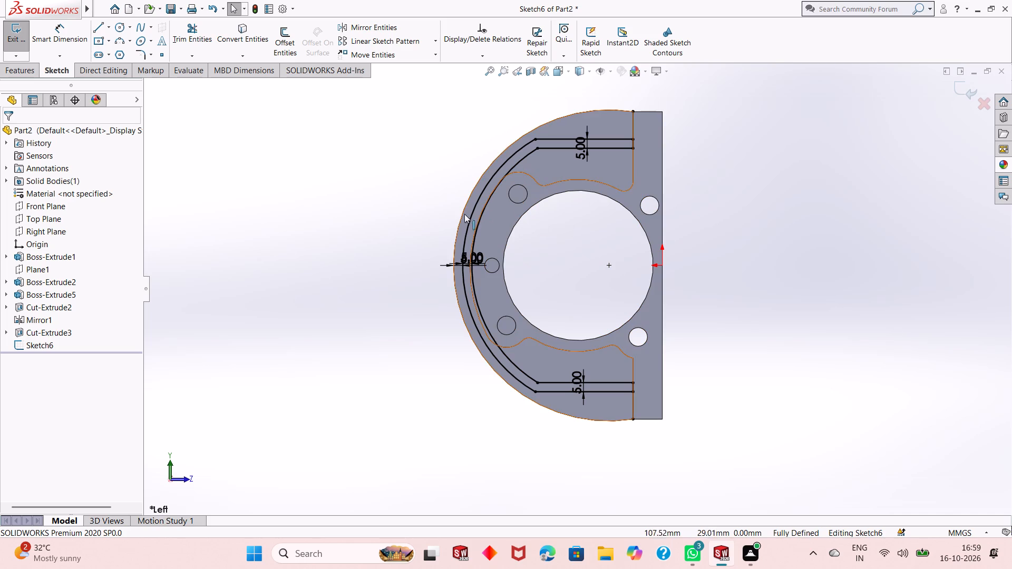
pyautogui.press('Escape')
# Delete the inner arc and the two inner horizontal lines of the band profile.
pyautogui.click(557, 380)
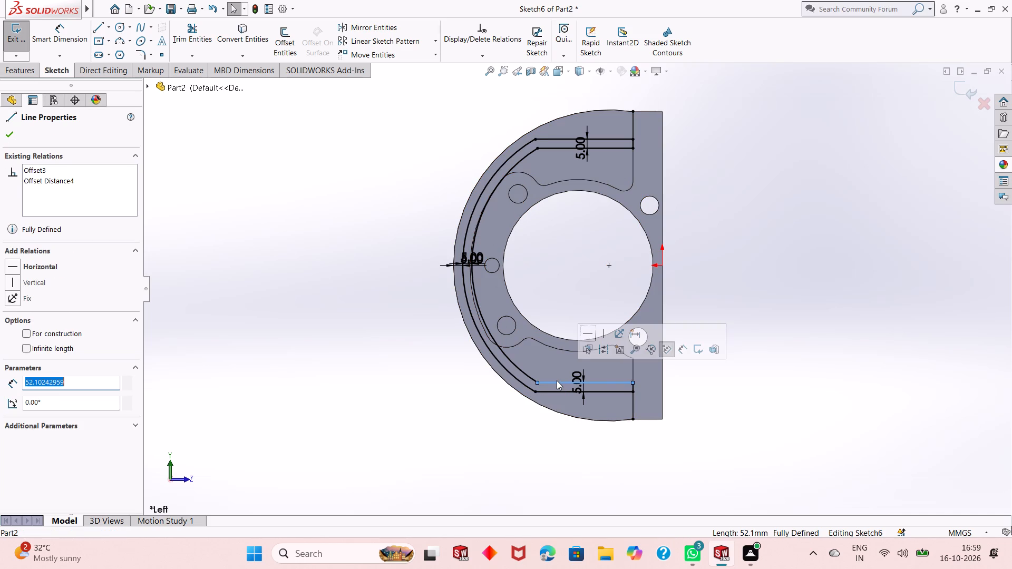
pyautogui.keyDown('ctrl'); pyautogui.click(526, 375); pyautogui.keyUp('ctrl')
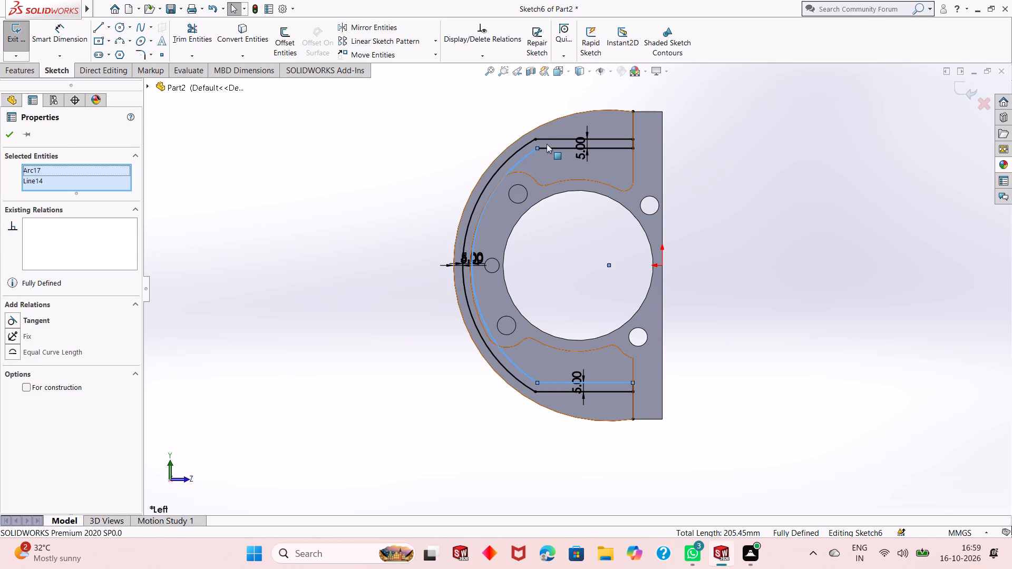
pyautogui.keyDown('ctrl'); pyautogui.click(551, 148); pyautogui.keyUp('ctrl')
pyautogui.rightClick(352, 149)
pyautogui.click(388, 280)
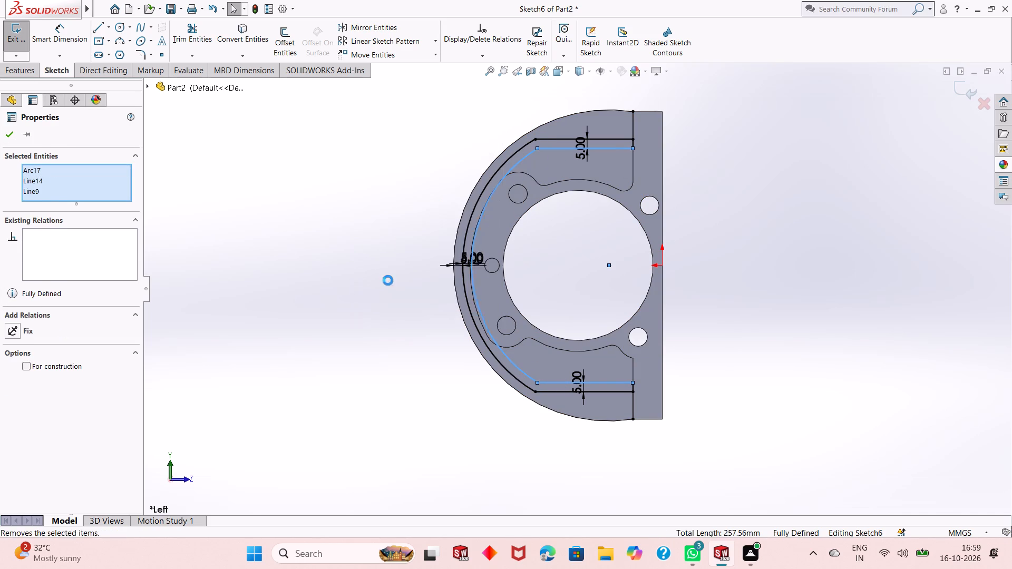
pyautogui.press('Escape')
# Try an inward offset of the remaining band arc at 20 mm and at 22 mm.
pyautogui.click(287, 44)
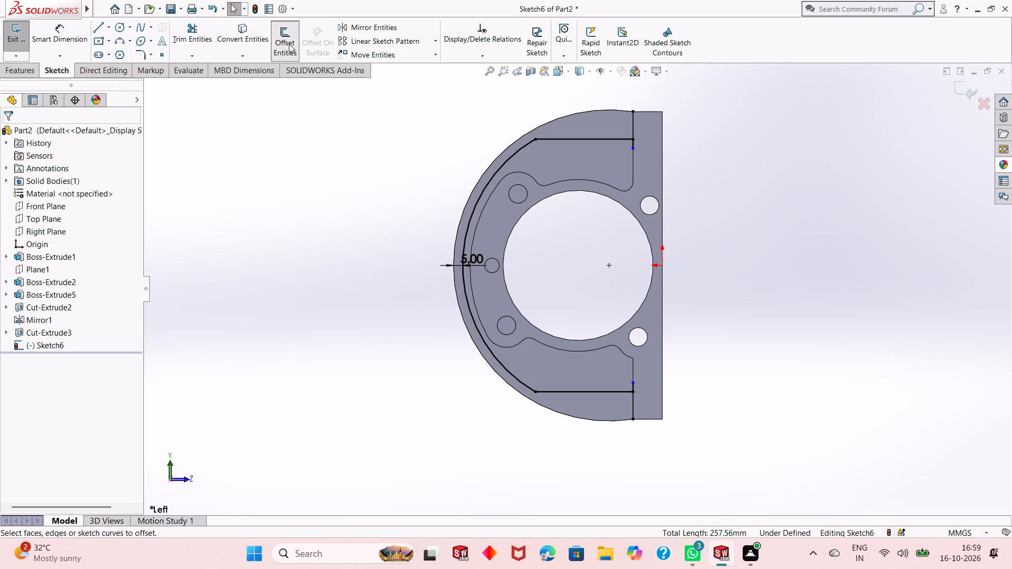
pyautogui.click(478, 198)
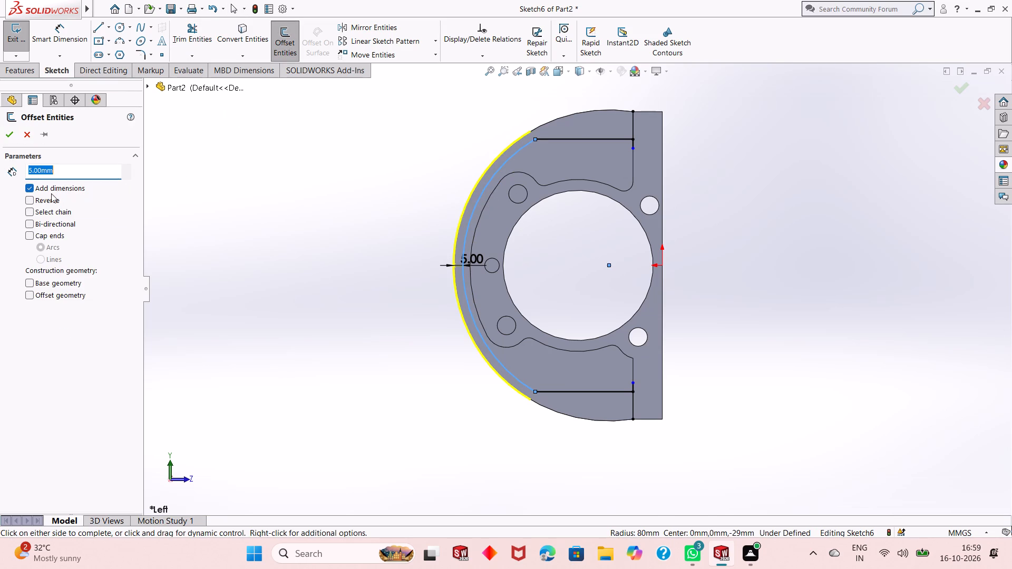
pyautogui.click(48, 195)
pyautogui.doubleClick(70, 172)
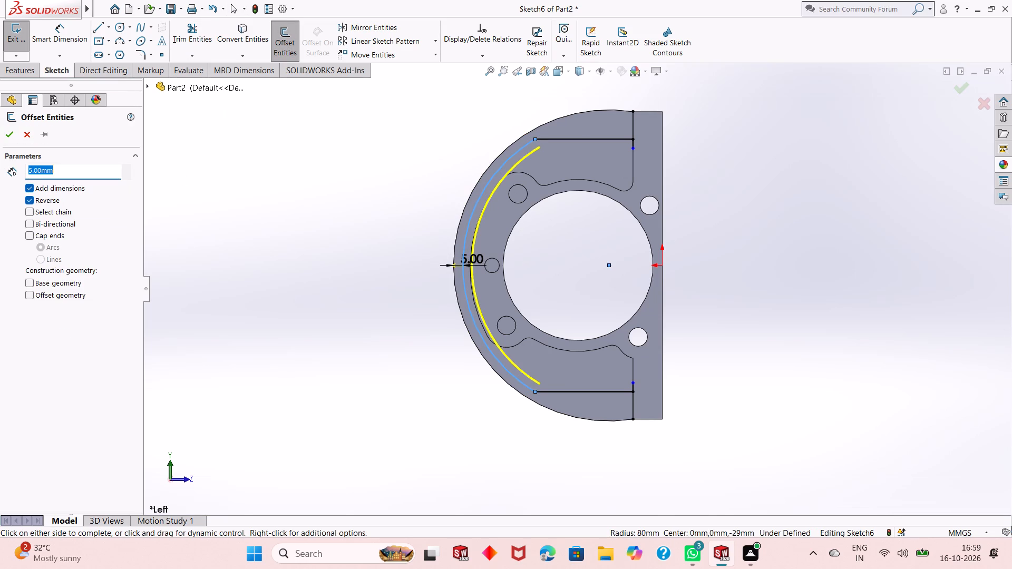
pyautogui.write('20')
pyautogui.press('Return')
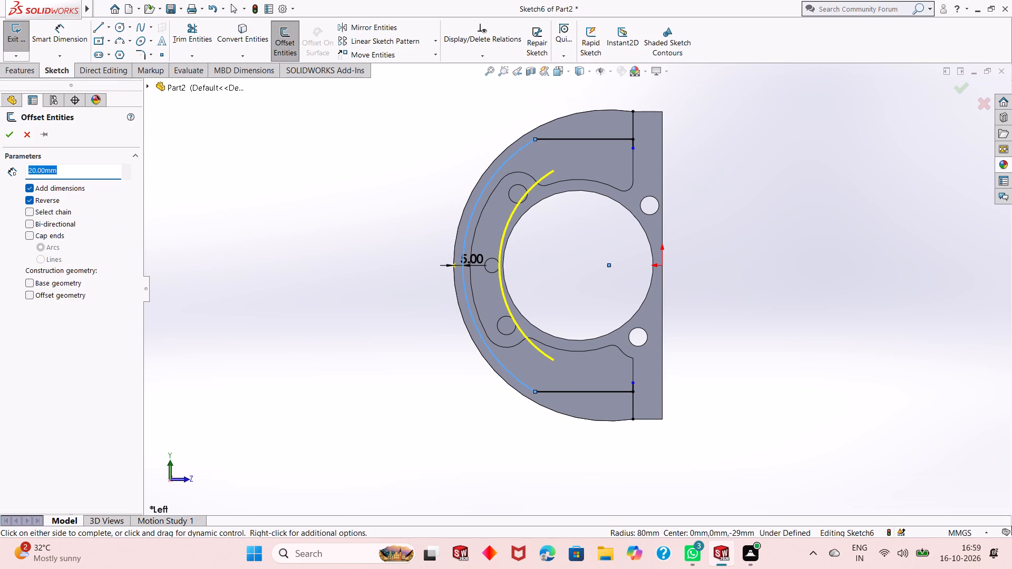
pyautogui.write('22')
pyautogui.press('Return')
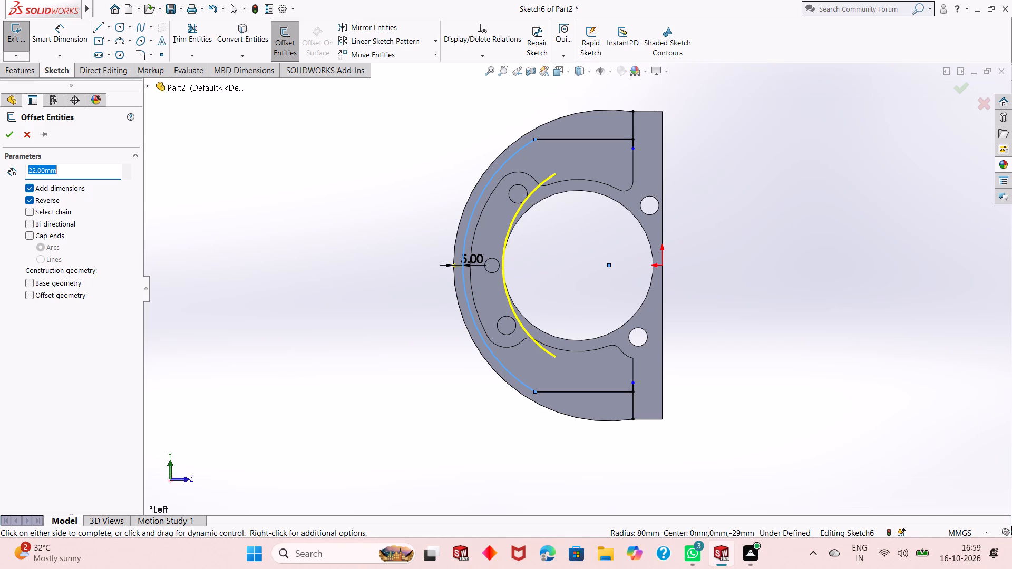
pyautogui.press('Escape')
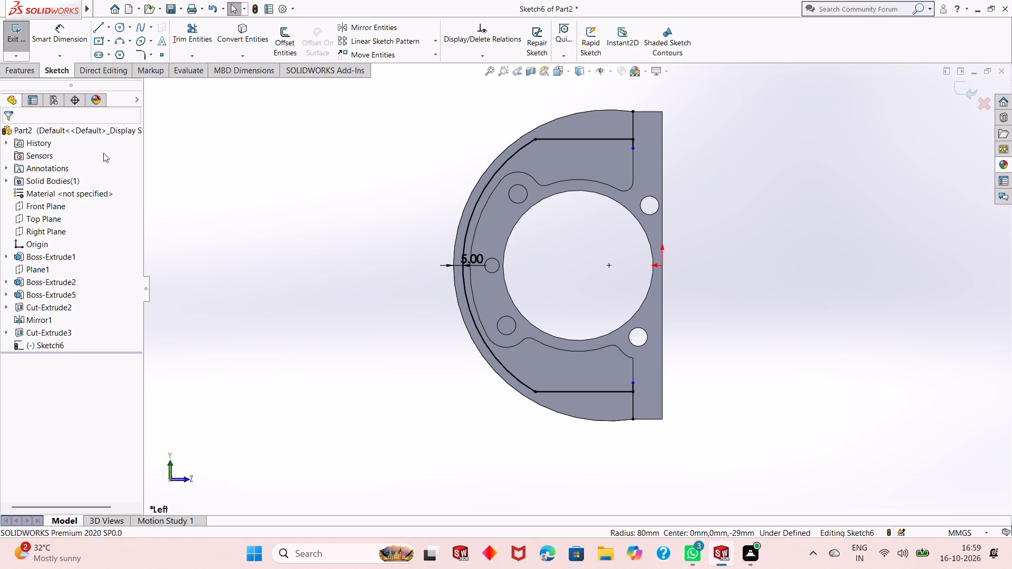
# Undo the whole band sketch, including its lines, offsets and the sketch itself, back to the bore cut.
pyautogui.hotkey('ctrl', 'z')
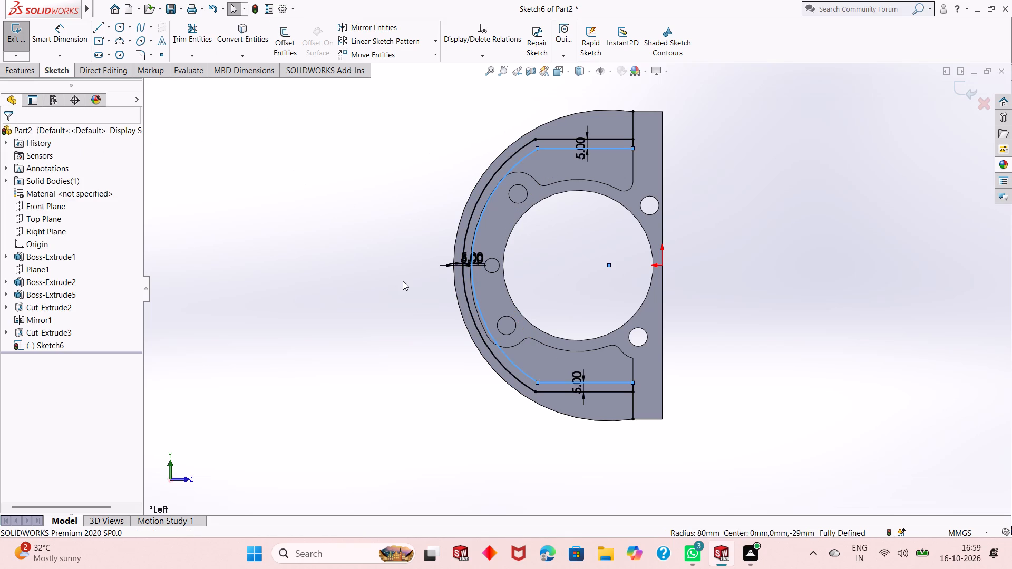
pyautogui.hotkey('ctrl', 'z')
pyautogui.hotkey('ctrl', 'z')
pyautogui.hotkey('ctrl', 'z')
pyautogui.hotkey('ctrl', 'z')
pyautogui.hotkey('ctrl', 'z')
pyautogui.hotkey('ctrl', 'z')
pyautogui.hotkey('ctrl', 'z')
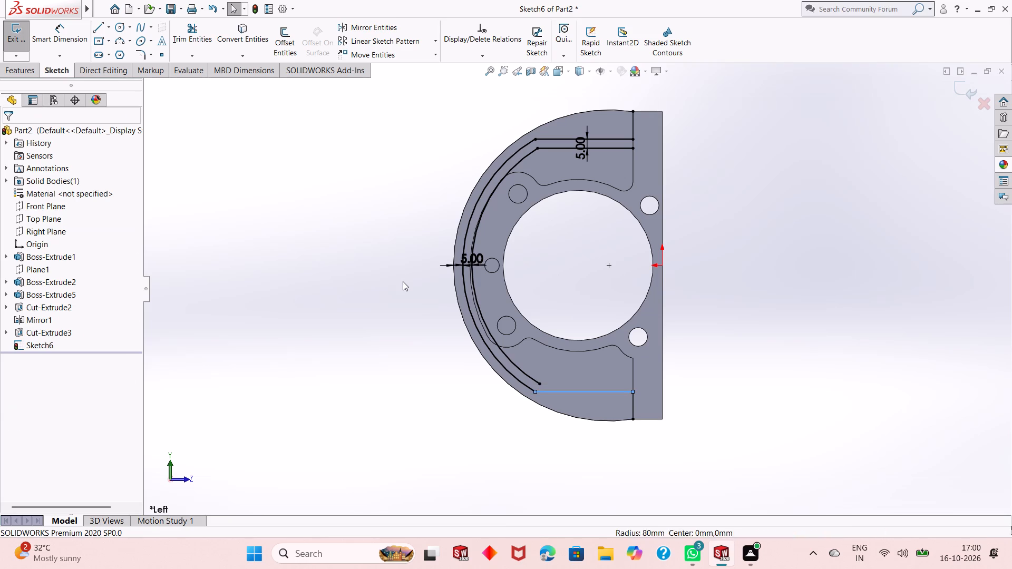
pyautogui.hotkey('ctrl', 'z')
pyautogui.hotkey('ctrl', 'z')
pyautogui.hotkey('ctrl', 'z')
pyautogui.hotkey('ctrl', 'z')
pyautogui.hotkey('ctrl', 'z')
pyautogui.hotkey('ctrl', 'z')
pyautogui.hotkey('ctrl', 'z')
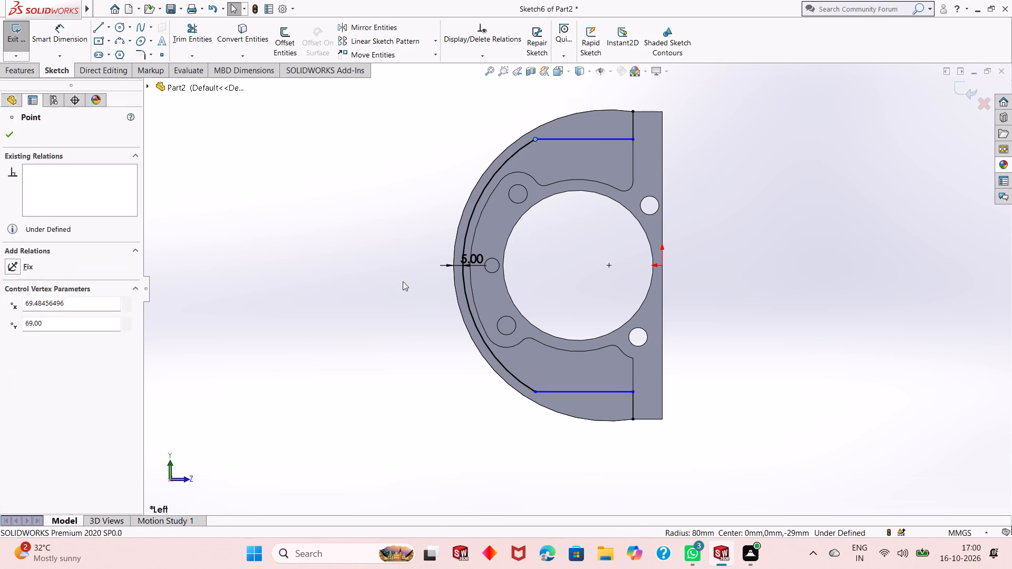
pyautogui.hotkey('ctrl', 'z')
pyautogui.hotkey('ctrl', 'z')
pyautogui.hotkey('ctrl', 'z')
pyautogui.hotkey('ctrl', 'z')
pyautogui.hotkey('ctrl', 'z')
pyautogui.hotkey('ctrl', 'z')
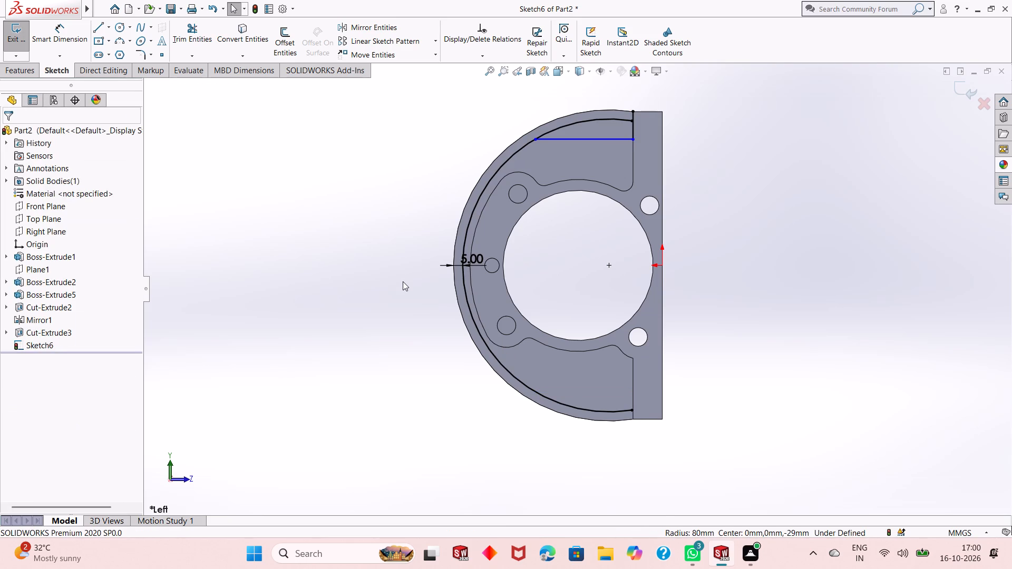
pyautogui.hotkey('ctrl', 'z')
pyautogui.hotkey('ctrl', 'z')
pyautogui.hotkey('ctrl', 'z')
pyautogui.hotkey('ctrl', 'z')
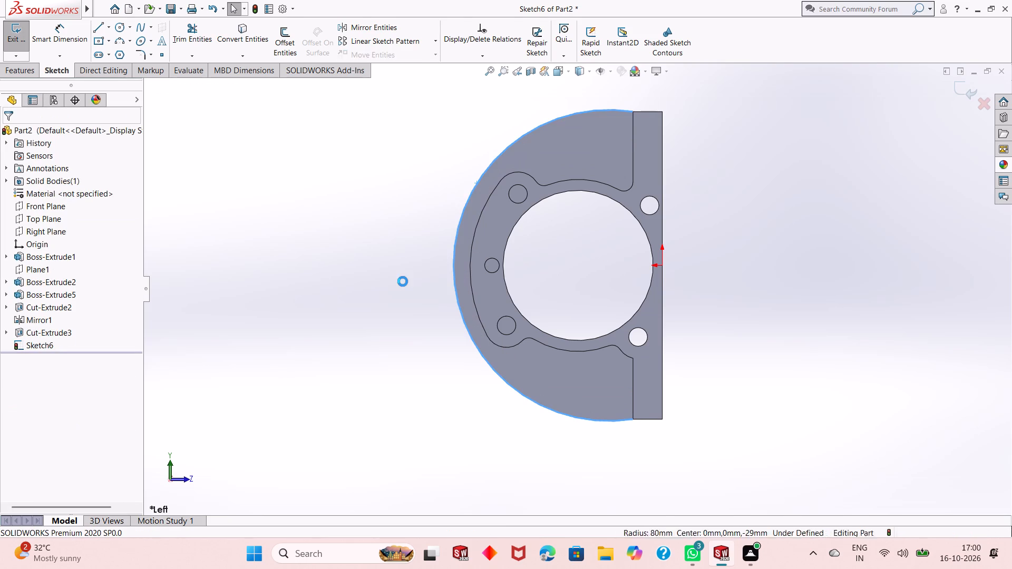
# Restore the undone sketch on the housing and leave it empty, without the 5 mm offset arc.
pyautogui.moveTo(527, 292); pyautogui.dragTo(454, 325, button='middle')
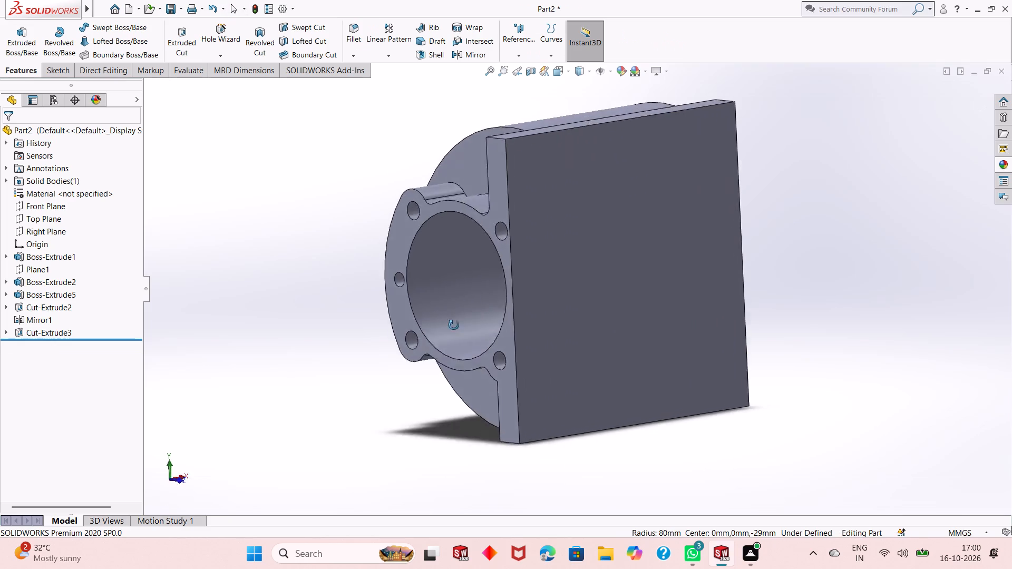
pyautogui.moveTo(454, 325); pyautogui.dragTo(518, 252, button='middle')
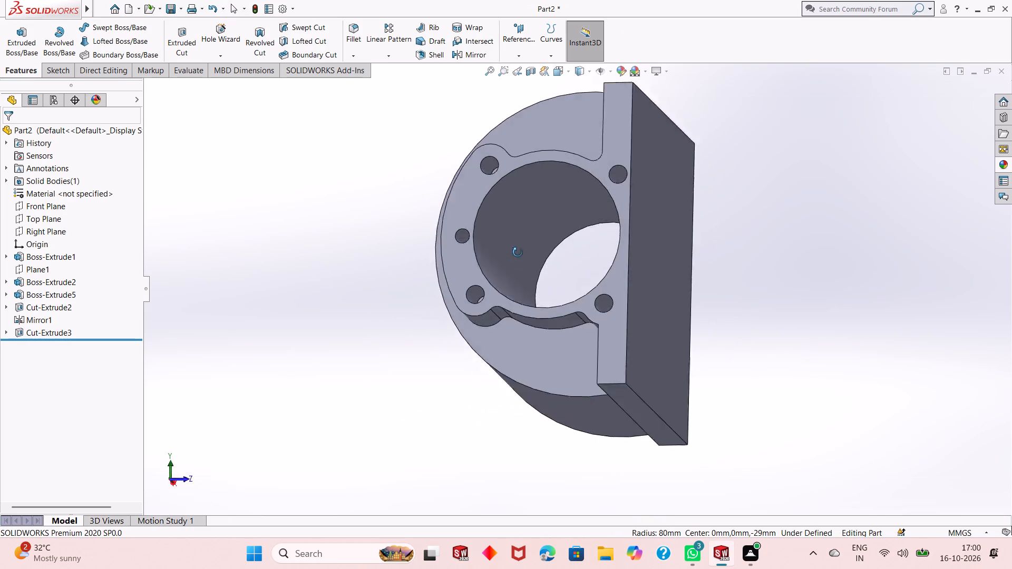
pyautogui.moveTo(518, 252); pyautogui.dragTo(520, 298, button='middle')
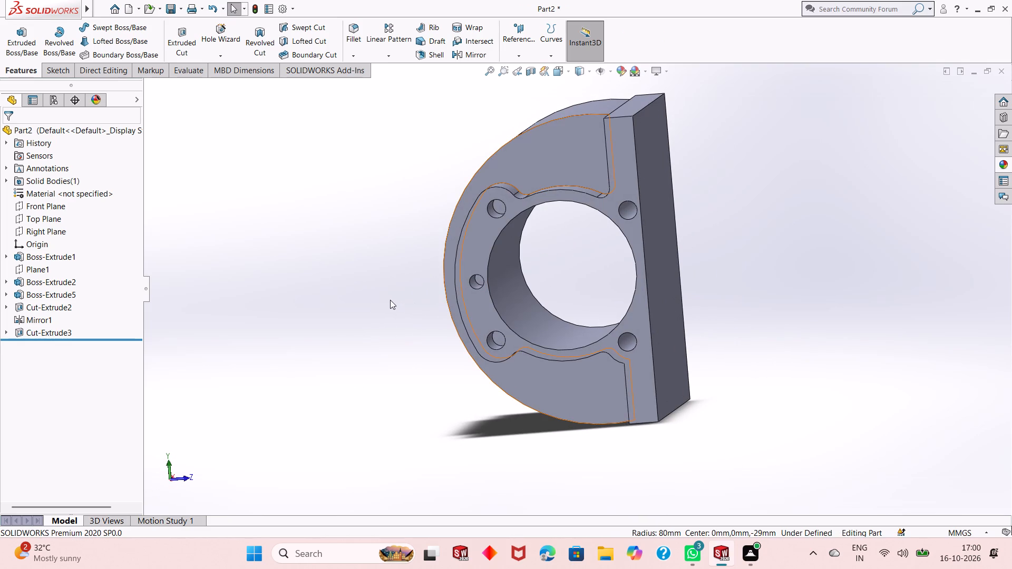
pyautogui.hotkey('ctrl', 'y')
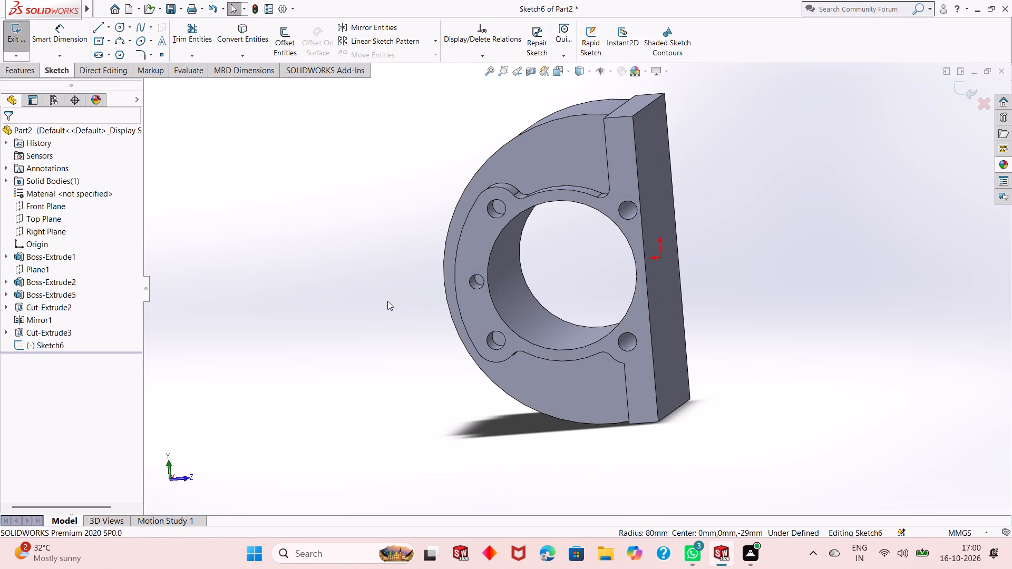
pyautogui.hotkey('ctrl', 'y')
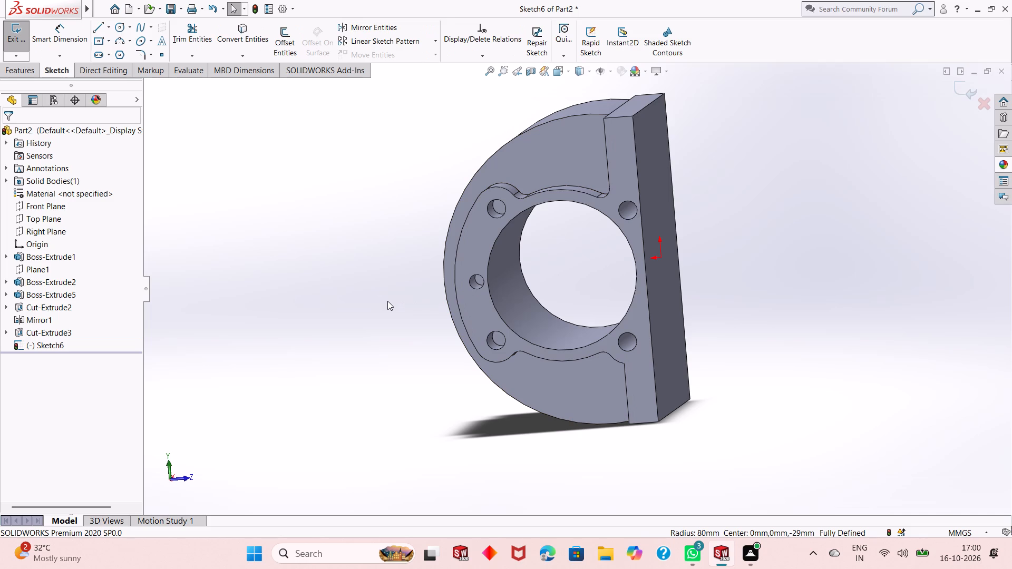
pyautogui.hotkey('ctrl', '8')
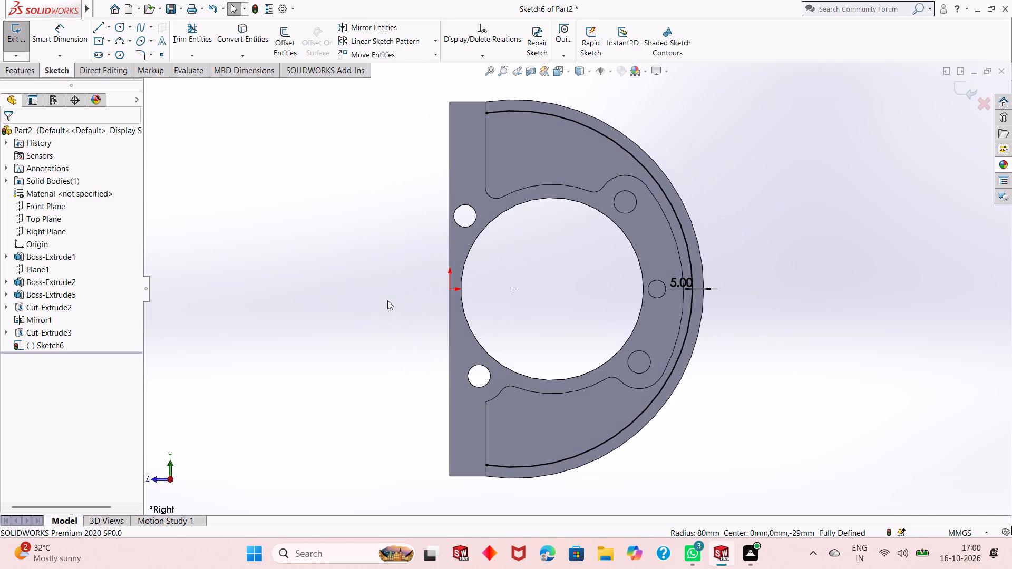
pyautogui.hotkey('ctrl', '8')
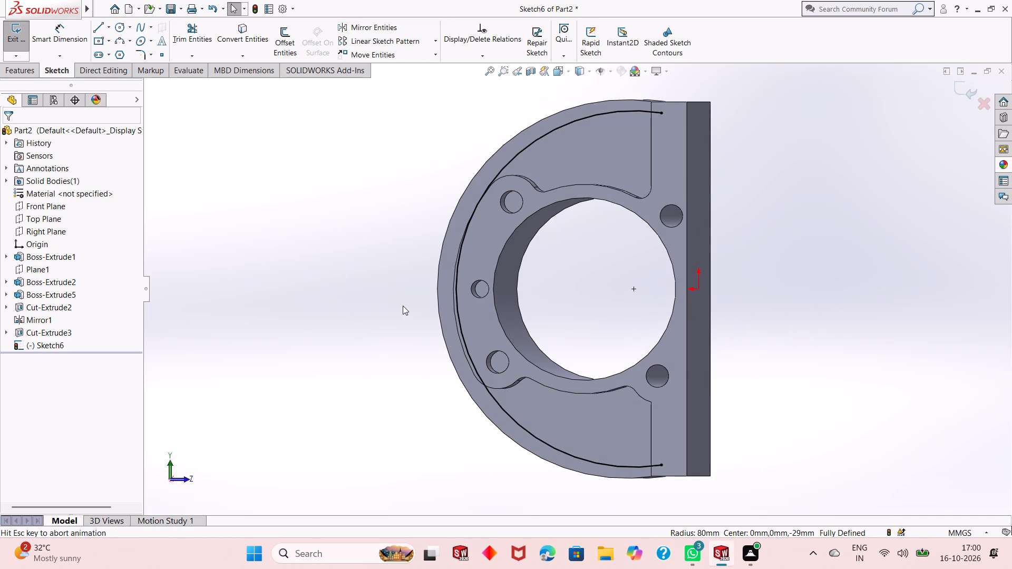
pyautogui.hotkey('ctrl', 'z')
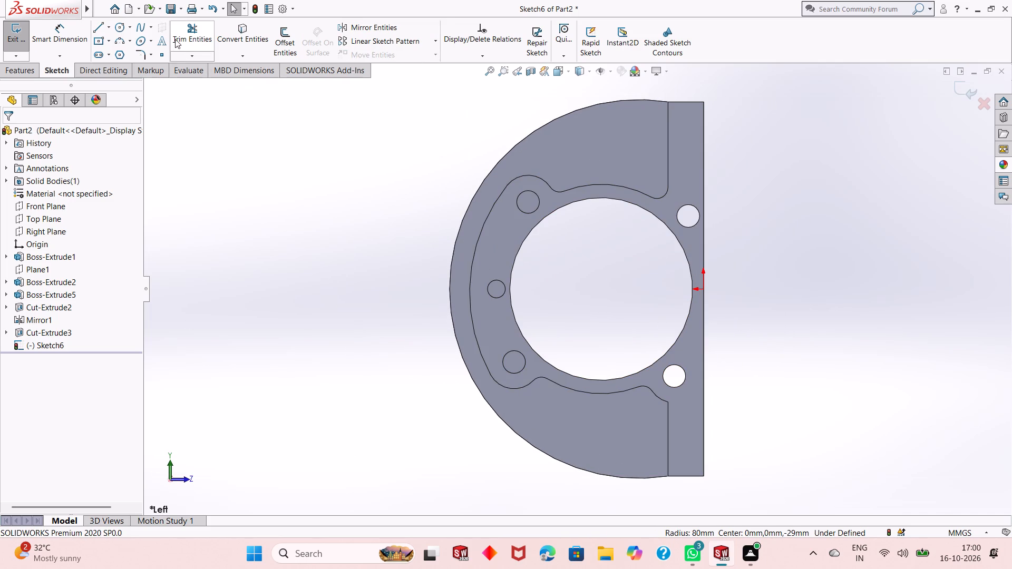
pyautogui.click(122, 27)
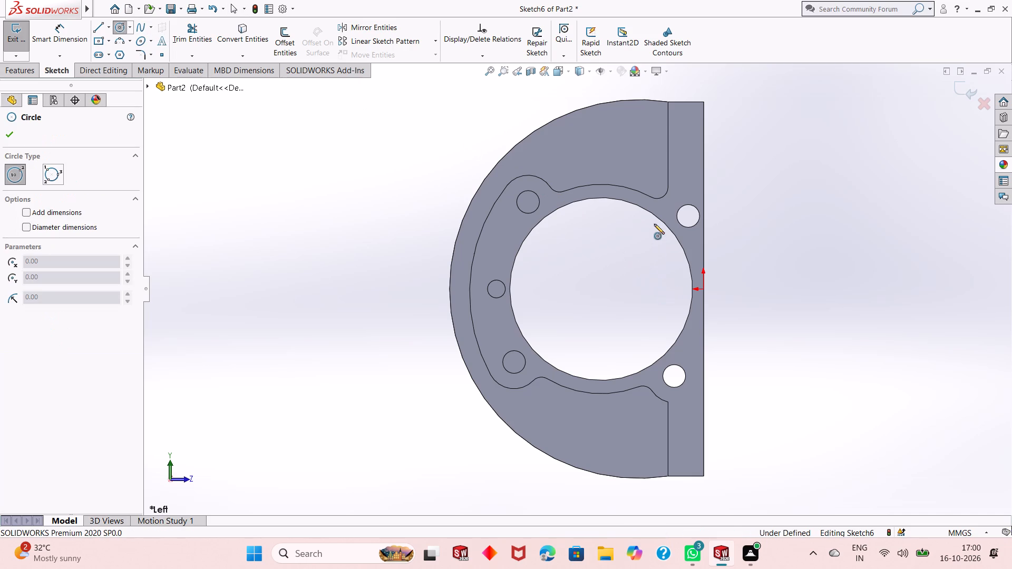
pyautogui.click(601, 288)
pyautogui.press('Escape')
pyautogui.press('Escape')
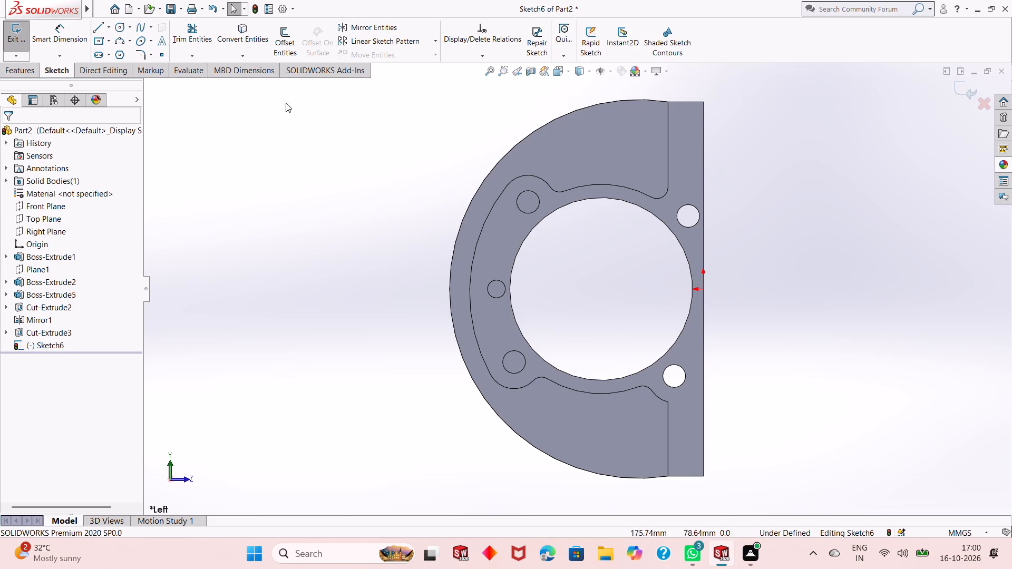
# Sketch a circle centred on the bore and dimension its diameter to 82 mm.
pyautogui.click(118, 29)
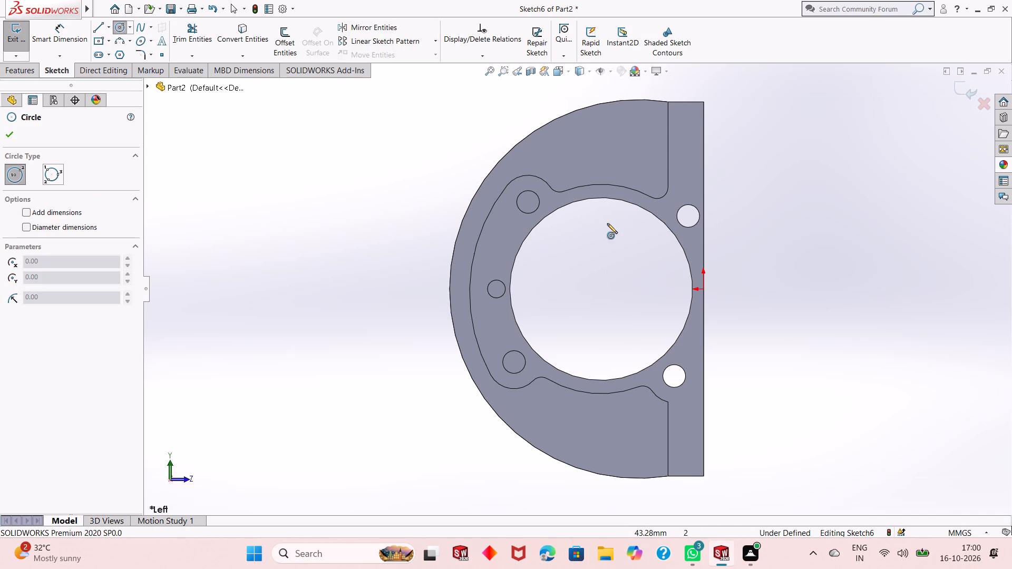
pyautogui.click(601, 290)
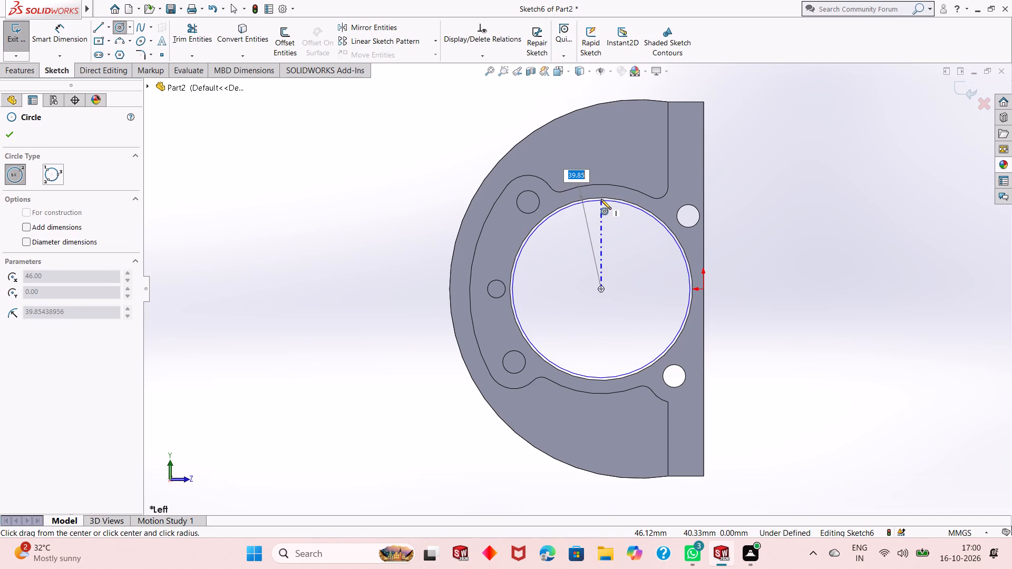
pyautogui.click(600, 199)
pyautogui.press('Escape')
pyautogui.press('Escape')
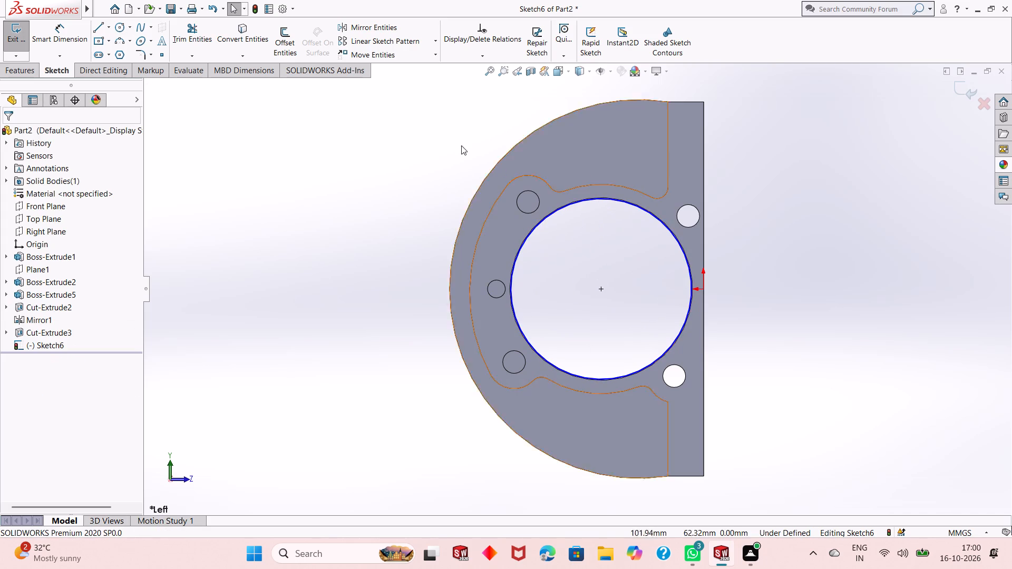
pyautogui.press('Escape')
pyautogui.click(85, 47)
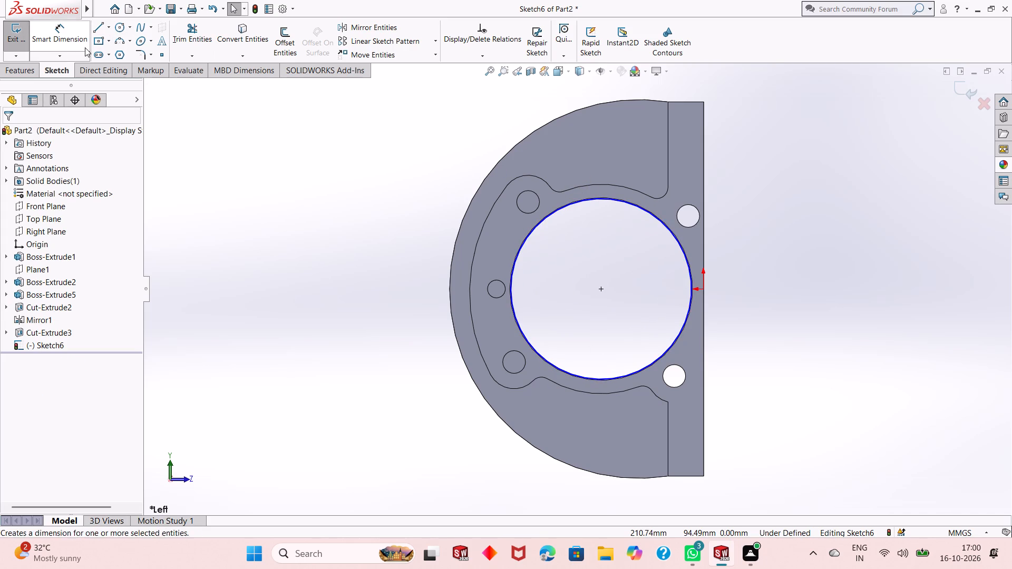
pyautogui.click(572, 375)
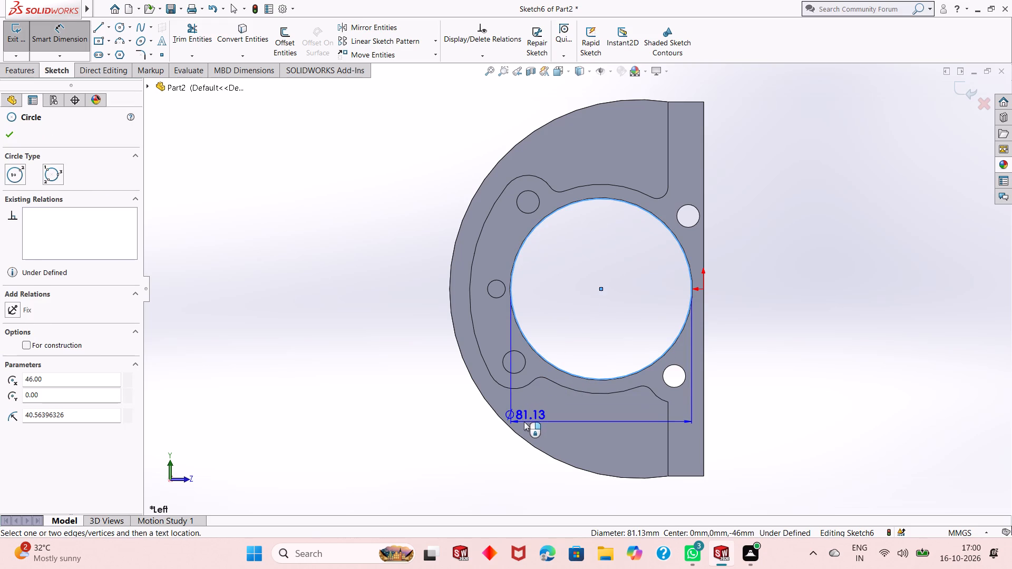
pyautogui.click(524, 421)
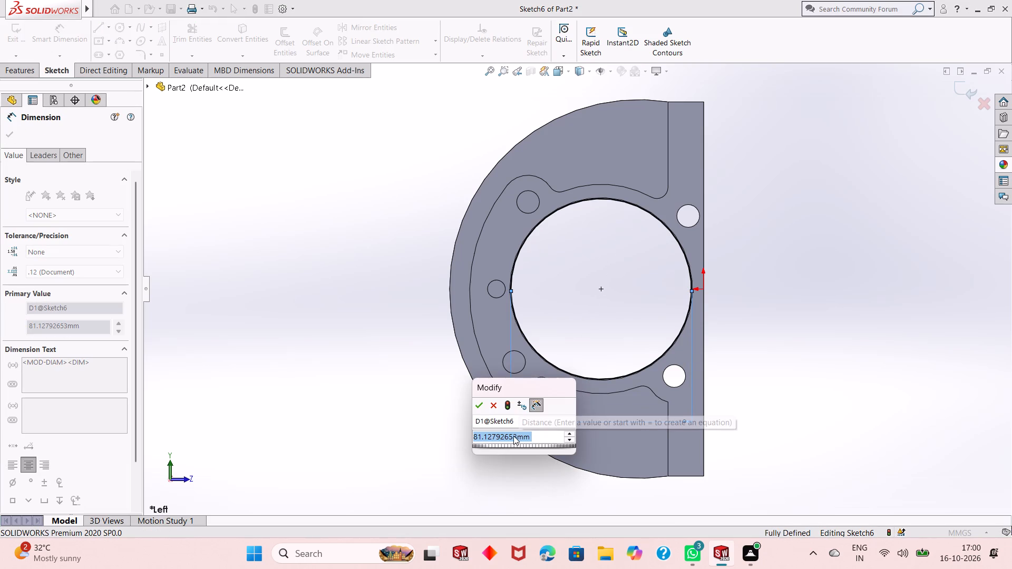
pyautogui.write('82')
pyautogui.press('Return')
pyautogui.press('Escape')
pyautogui.press('Escape')
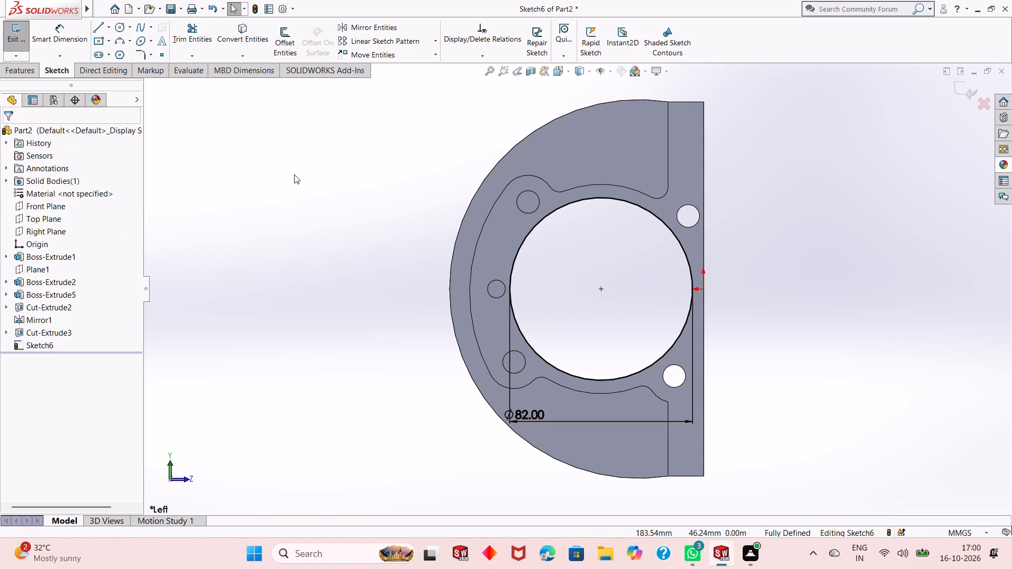
# Sketch a larger circle of about 64 mm radius, concentric with the 82 mm circle.
pyautogui.click(120, 30)
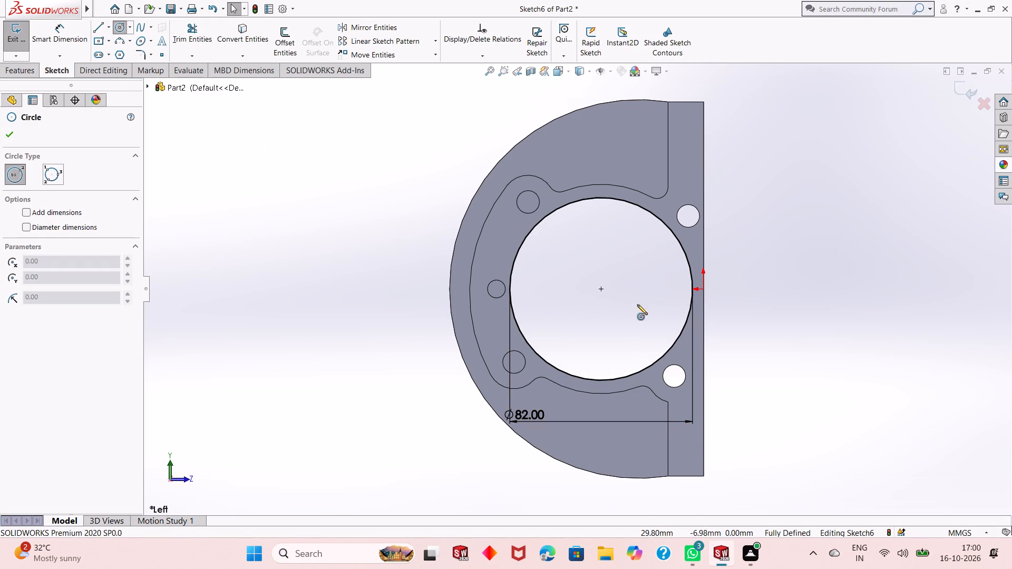
pyautogui.click(602, 291)
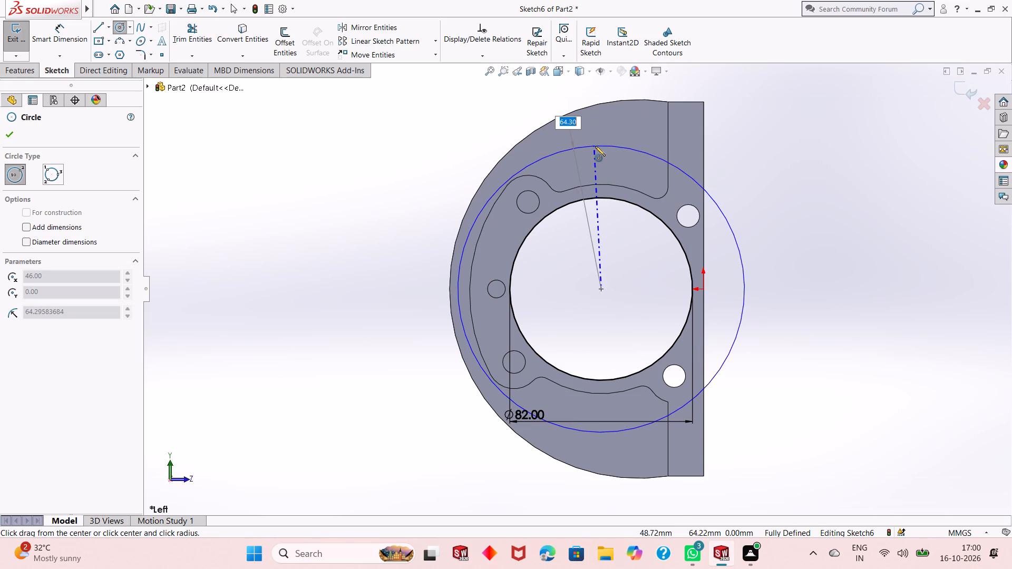
pyautogui.click(596, 146)
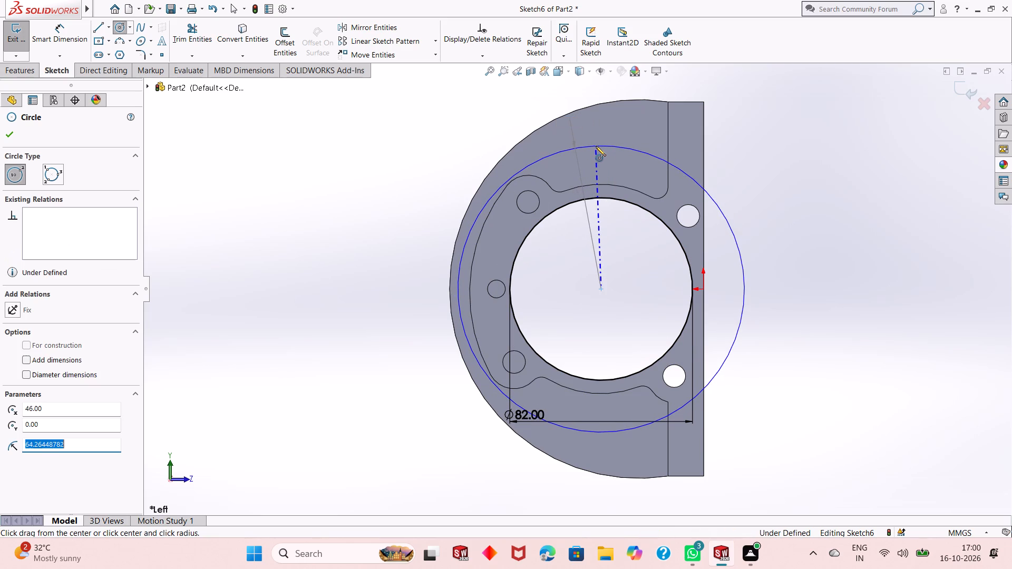
pyautogui.press('Escape')
pyautogui.press('Escape')
pyautogui.press('Escape')
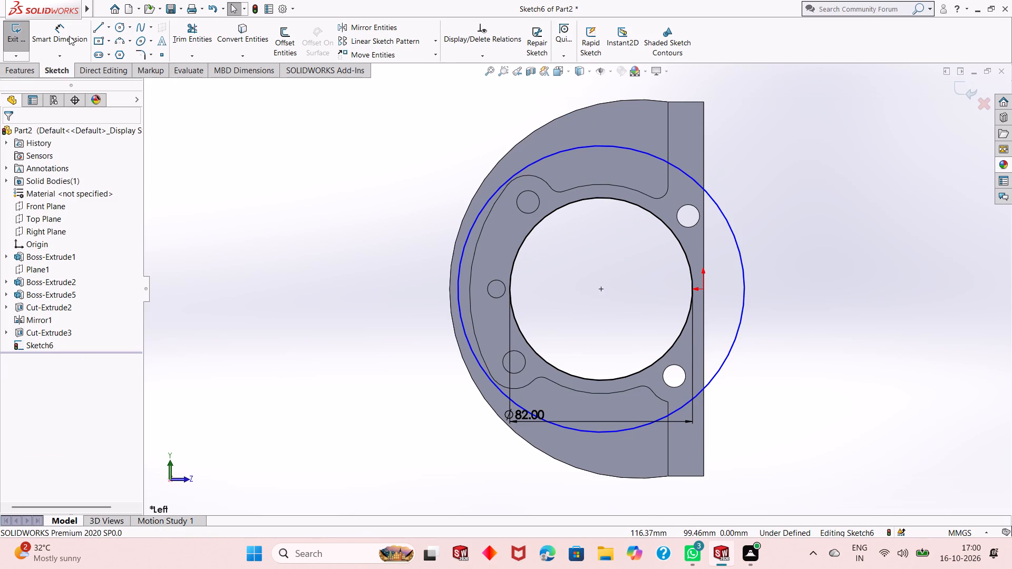
# Dimension the outer concentric circle's diameter to 128 mm.
pyautogui.click(69, 36)
pyautogui.click(569, 431)
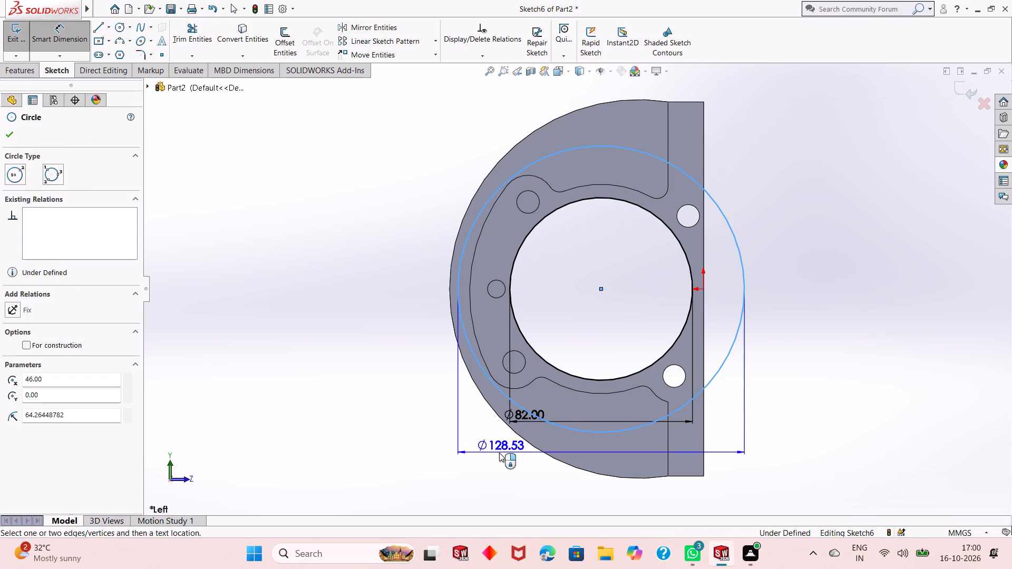
pyautogui.click(499, 453)
pyautogui.write('128')
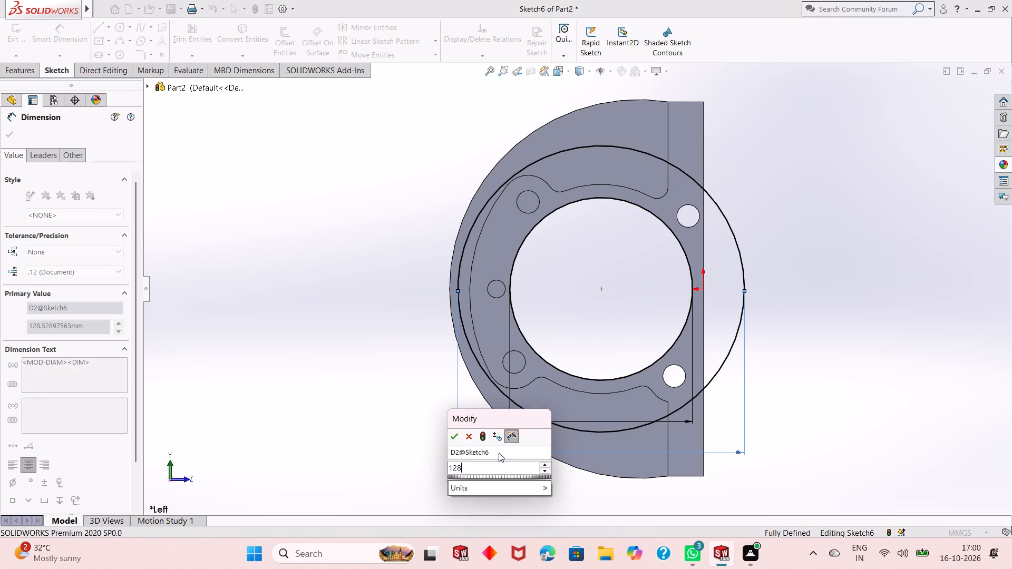
pyautogui.press('Return')
pyautogui.press('F1')
pyautogui.press('Escape')
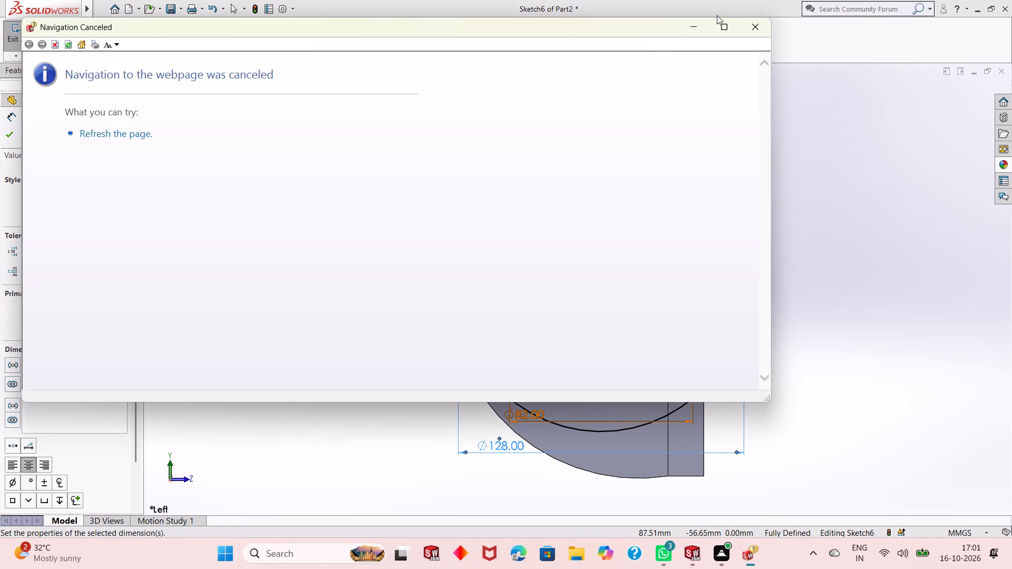
pyautogui.click(753, 29)
pyautogui.press('Escape')
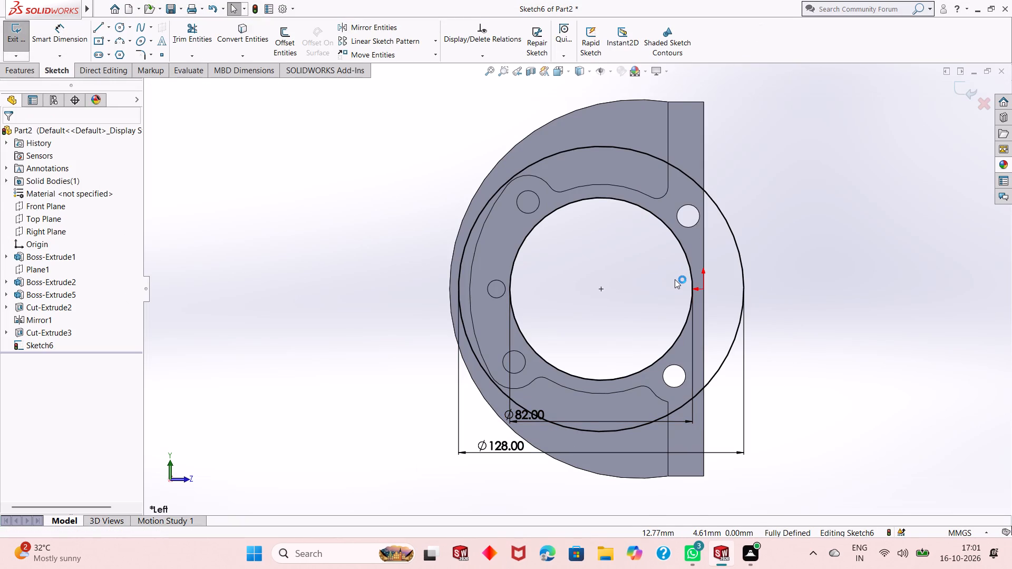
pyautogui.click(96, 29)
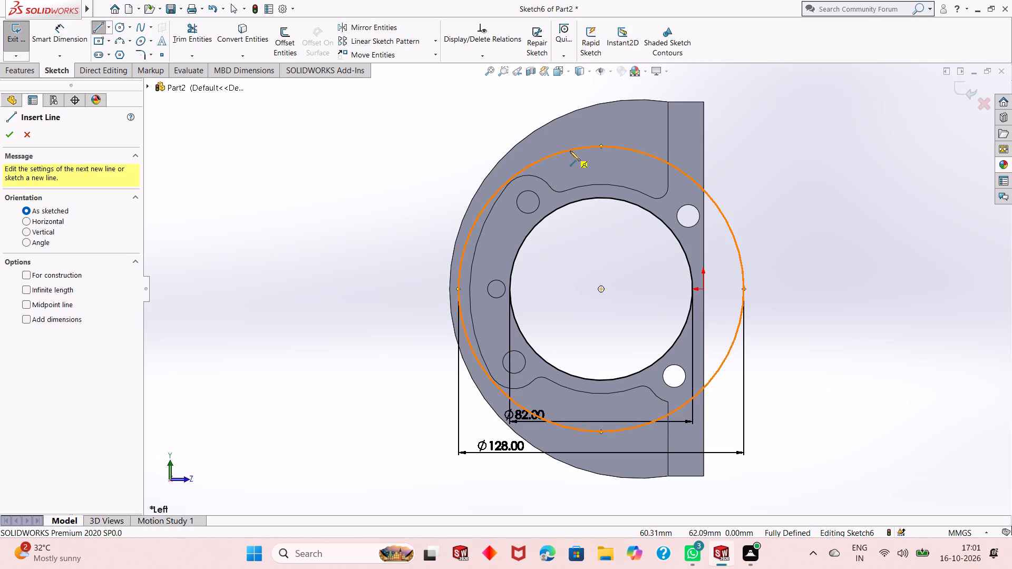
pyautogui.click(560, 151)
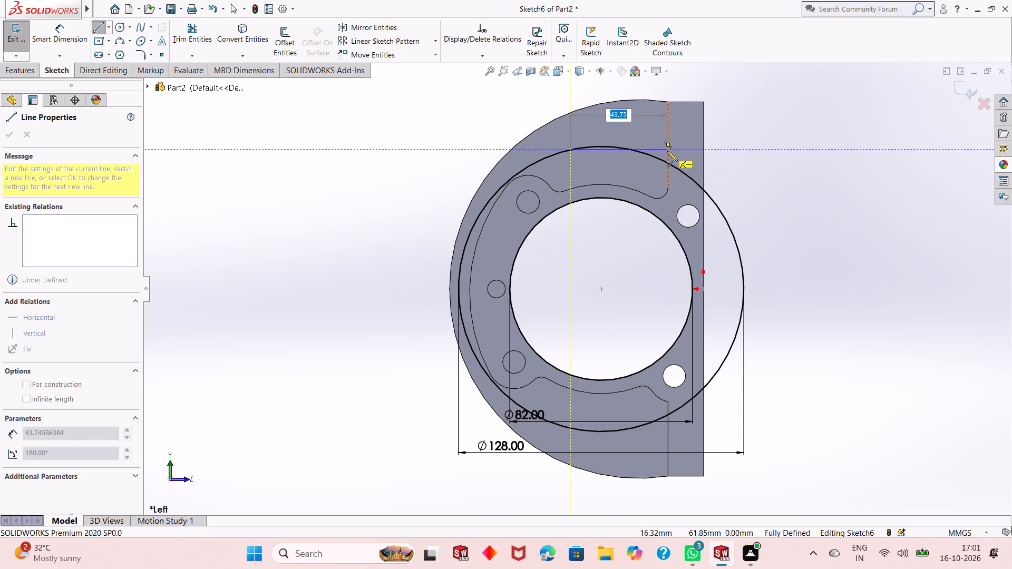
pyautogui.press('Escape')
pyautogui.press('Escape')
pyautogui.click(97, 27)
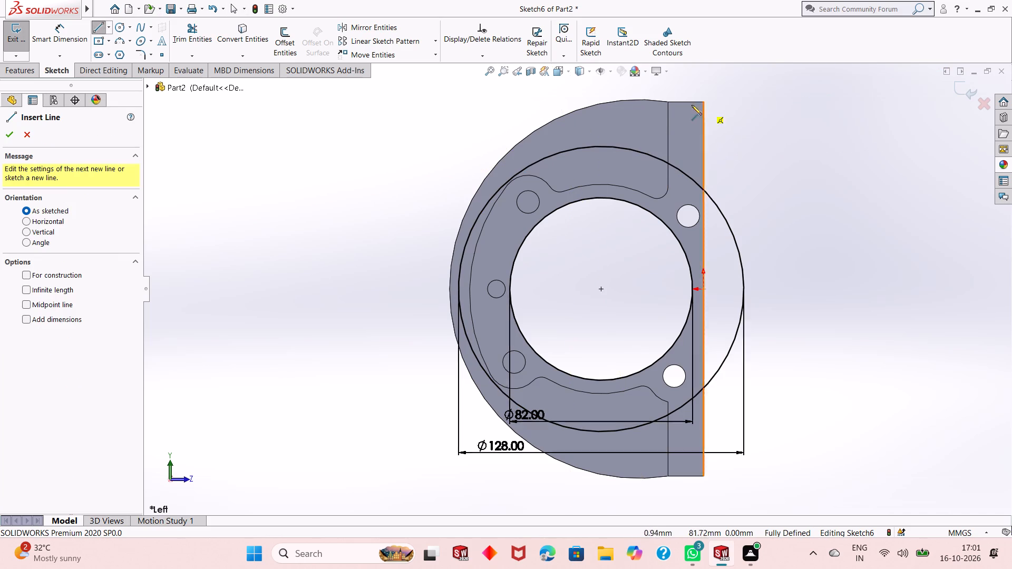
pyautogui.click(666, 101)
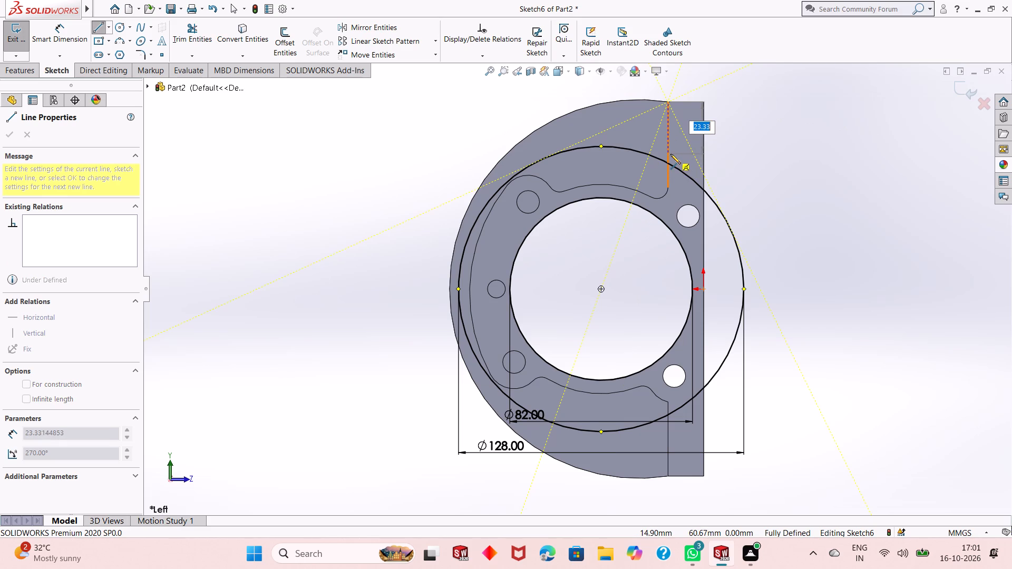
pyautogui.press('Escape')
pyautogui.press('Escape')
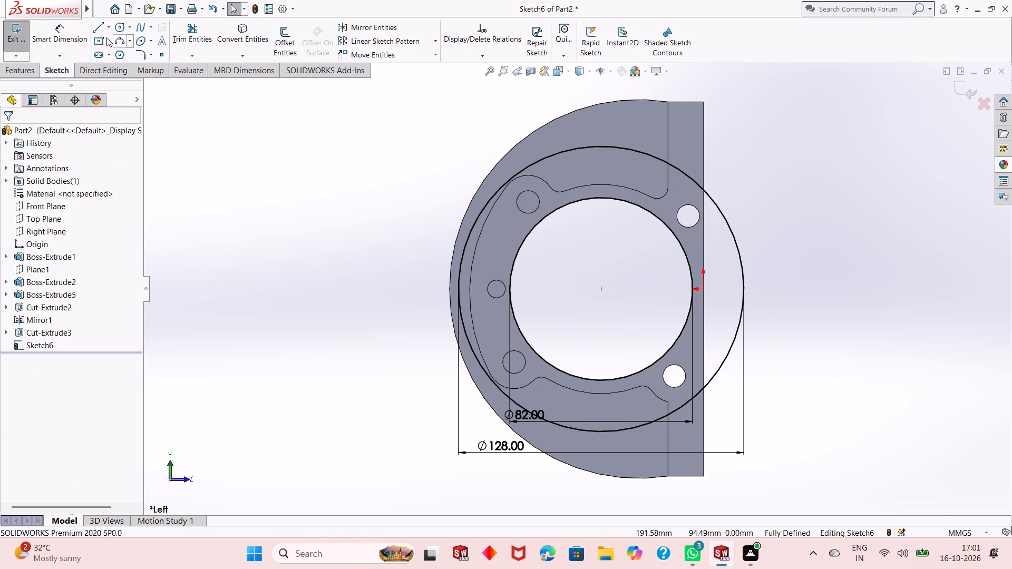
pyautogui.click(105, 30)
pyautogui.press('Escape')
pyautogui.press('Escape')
# Sketch a nearly horizontal line from the top of the 128 mm circle to the base plate's inner edge.
pyautogui.click(96, 28)
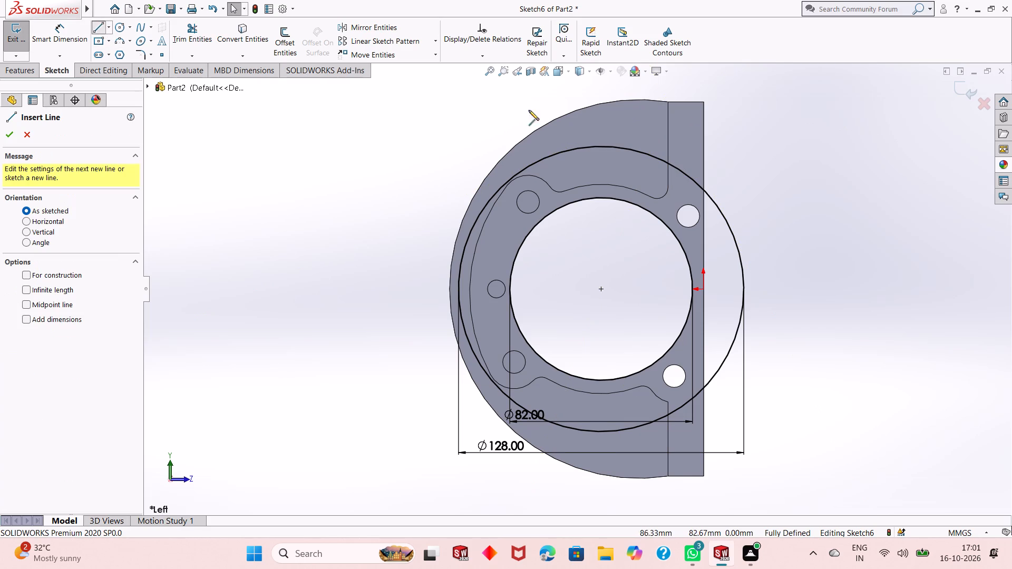
pyautogui.click(598, 146)
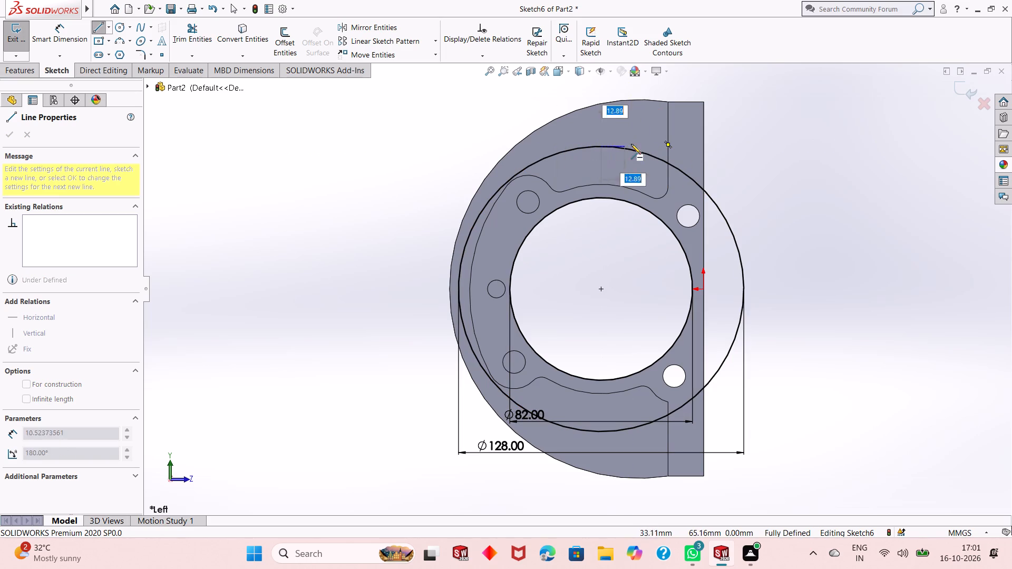
pyautogui.click(667, 146)
pyautogui.press('Escape')
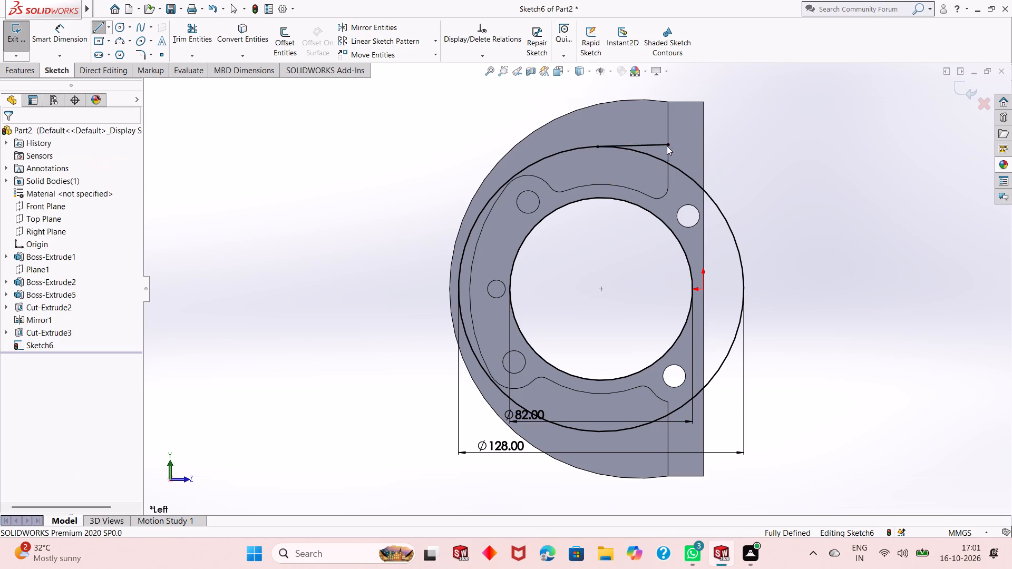
pyautogui.press('Escape')
# Sketch a 30 mm horizontal line from the 128 mm circle's bottom to the plate's inner edge, continuing vertically up into the bore.
pyautogui.click(93, 32)
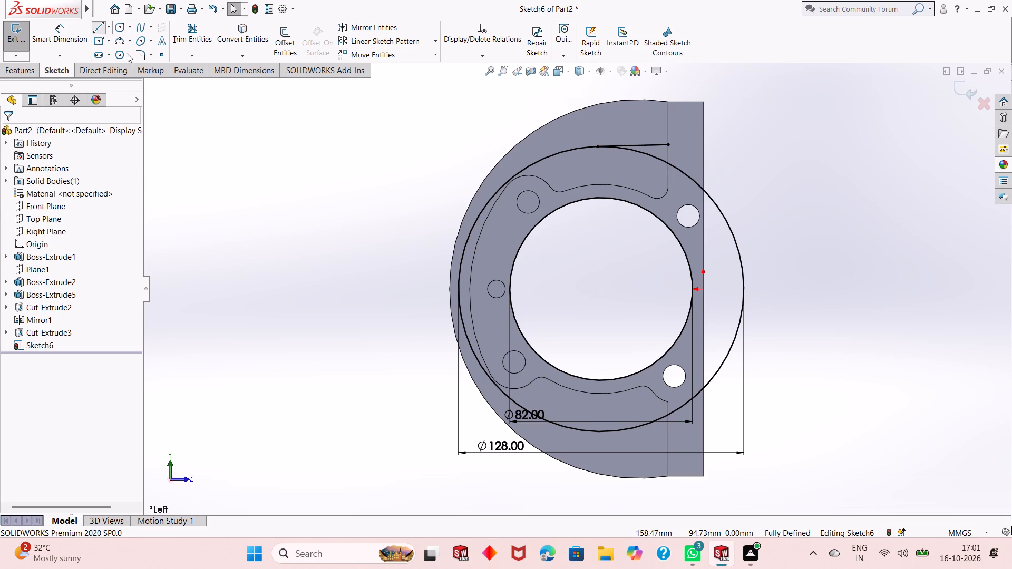
pyautogui.click(601, 433)
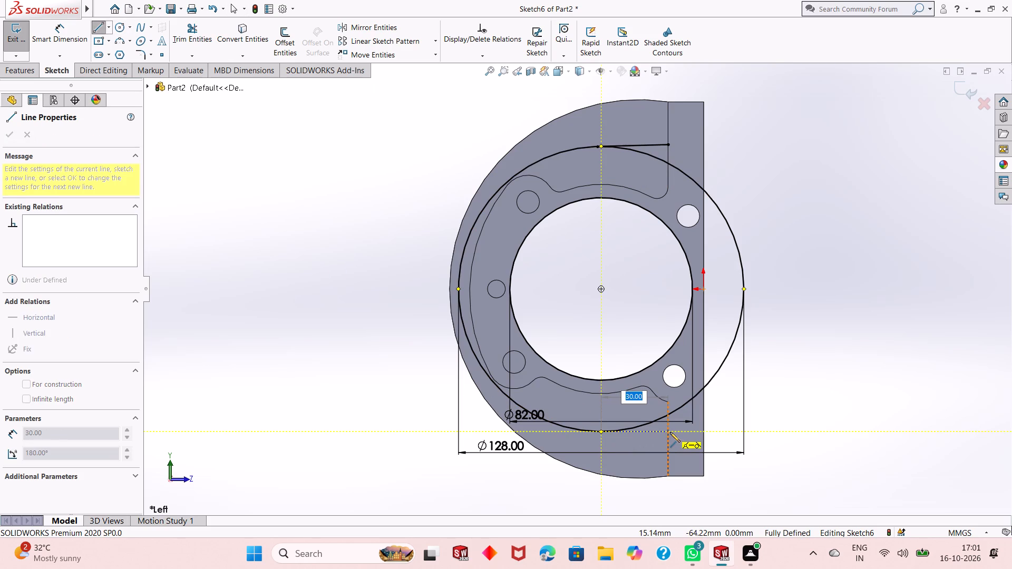
pyautogui.click(670, 433)
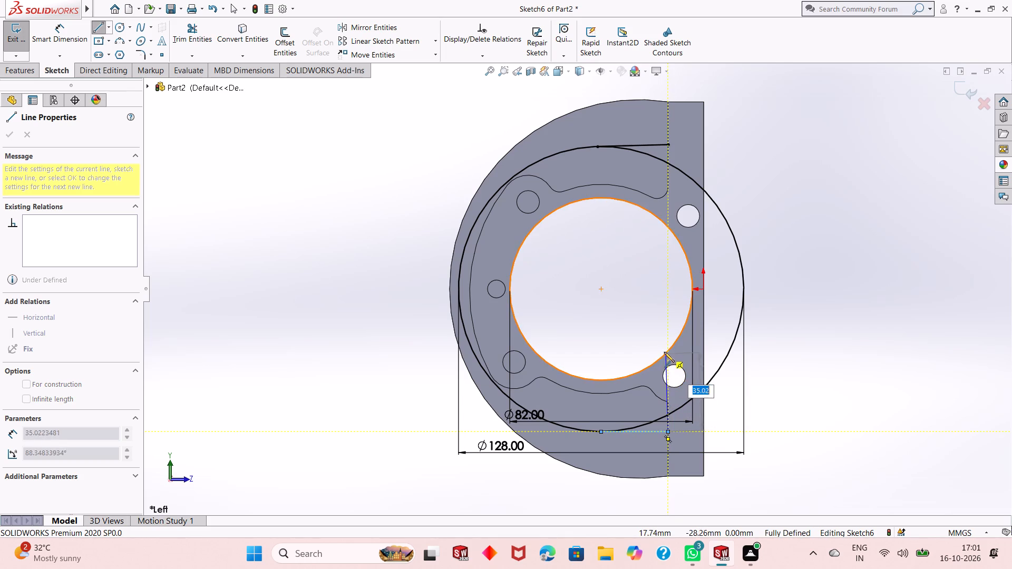
pyautogui.click(666, 328)
pyautogui.rightClick(666, 328)
pyautogui.click(672, 330)
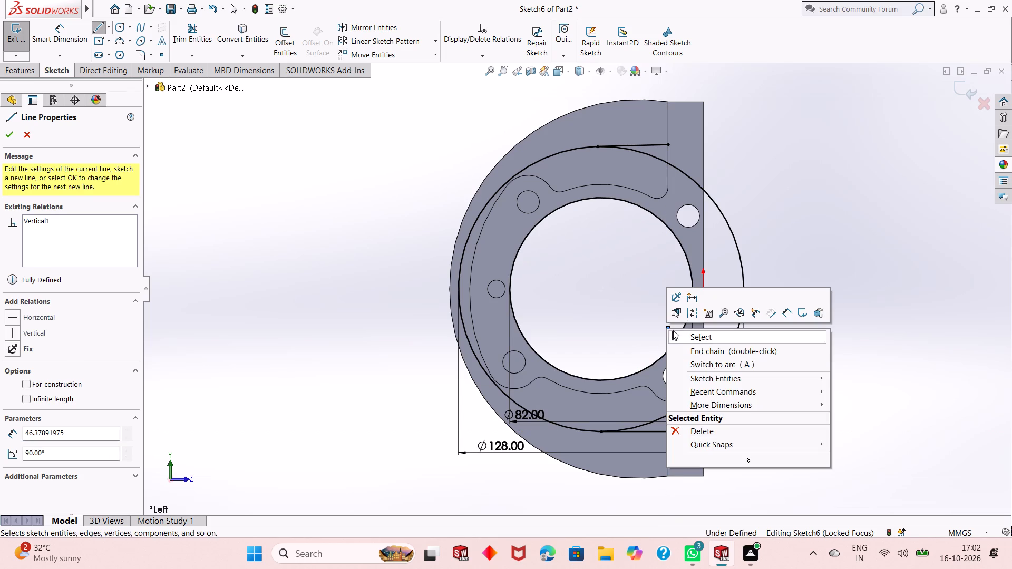
# Sketch a vertical line from the upper line's end at the plate's inner edge down into the bore.
pyautogui.click(96, 27)
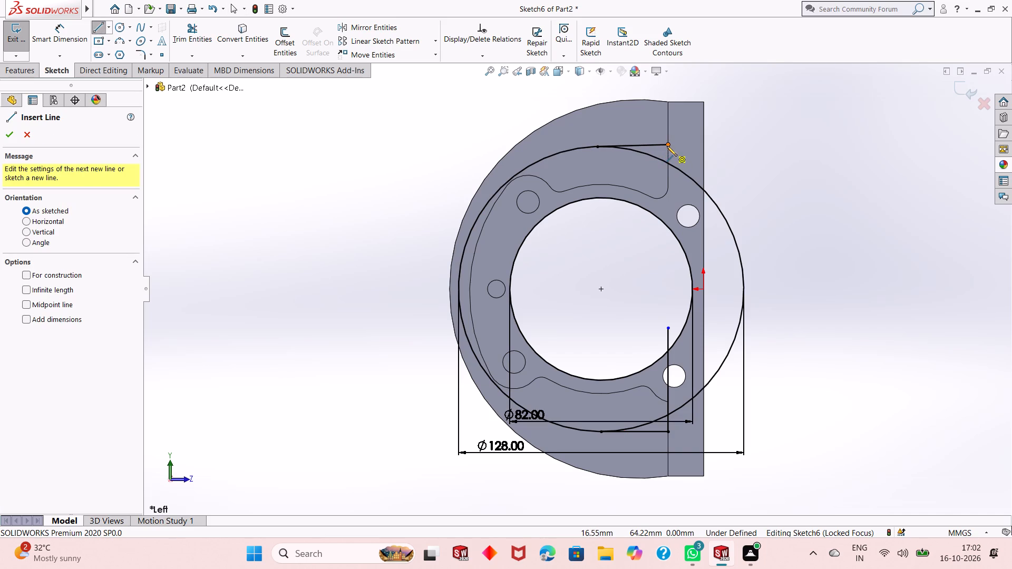
pyautogui.click(667, 146)
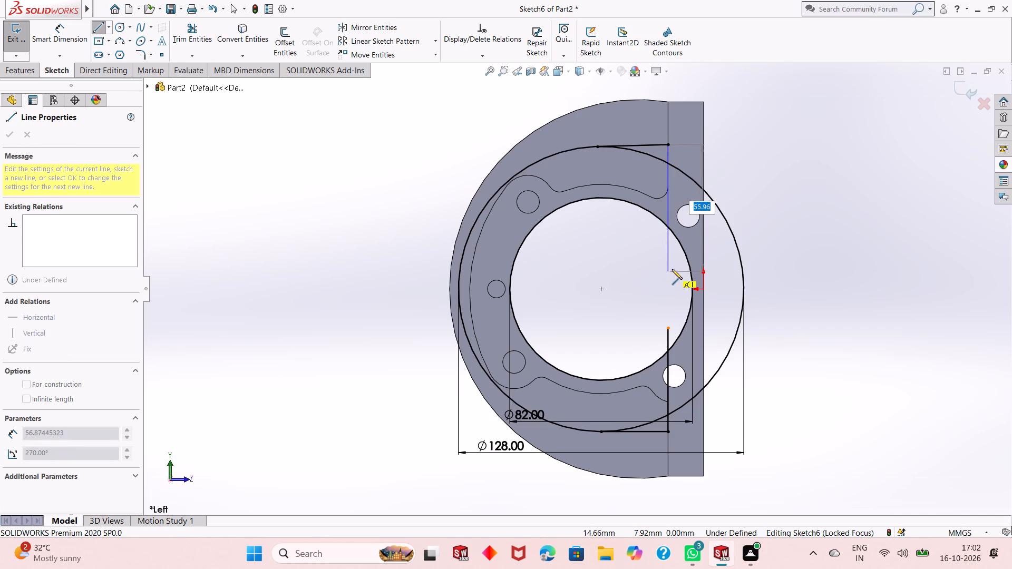
pyautogui.click(669, 259)
pyautogui.rightClick(669, 259)
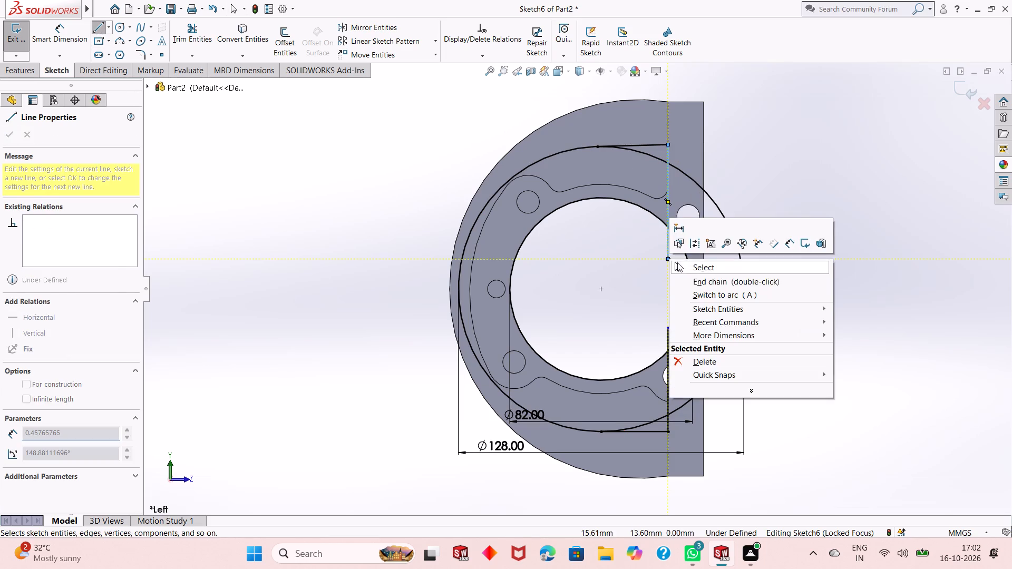
pyautogui.click(684, 265)
# Trim the excess circle arcs and the line ends inside the bore to leave a closed C-shaped profile.
pyautogui.click(189, 39)
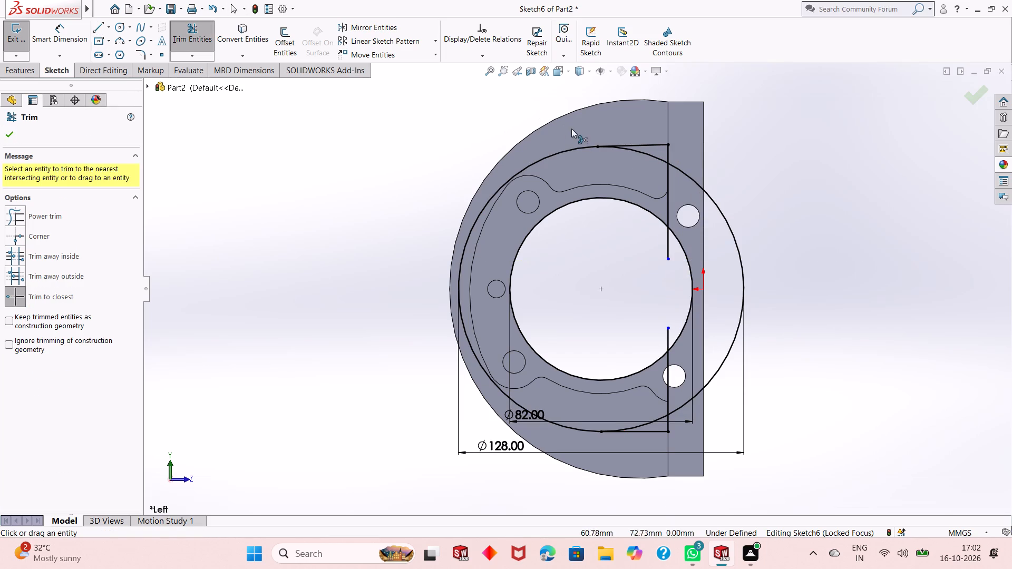
pyautogui.click(637, 152)
pyautogui.click(692, 180)
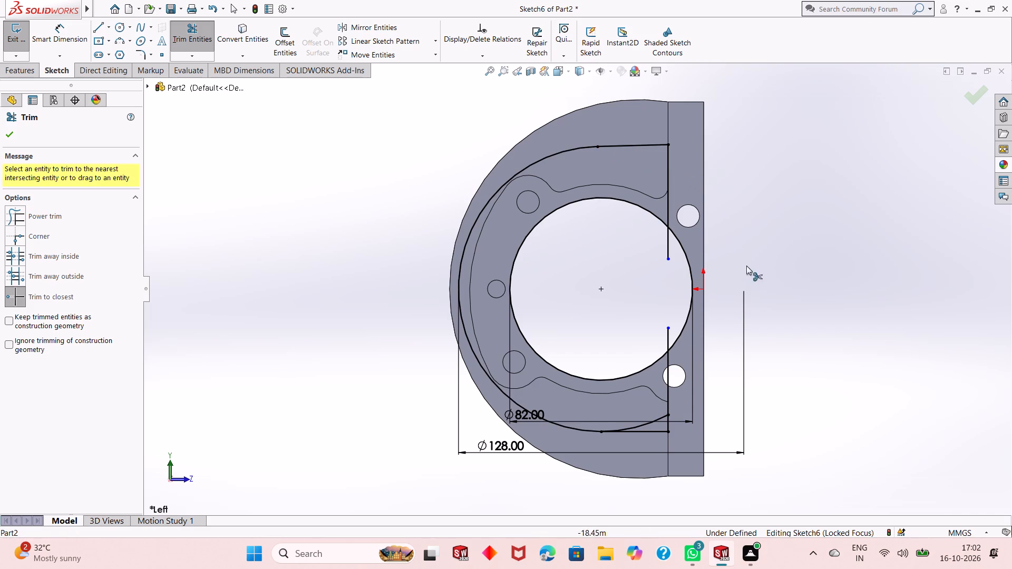
pyautogui.click(657, 421)
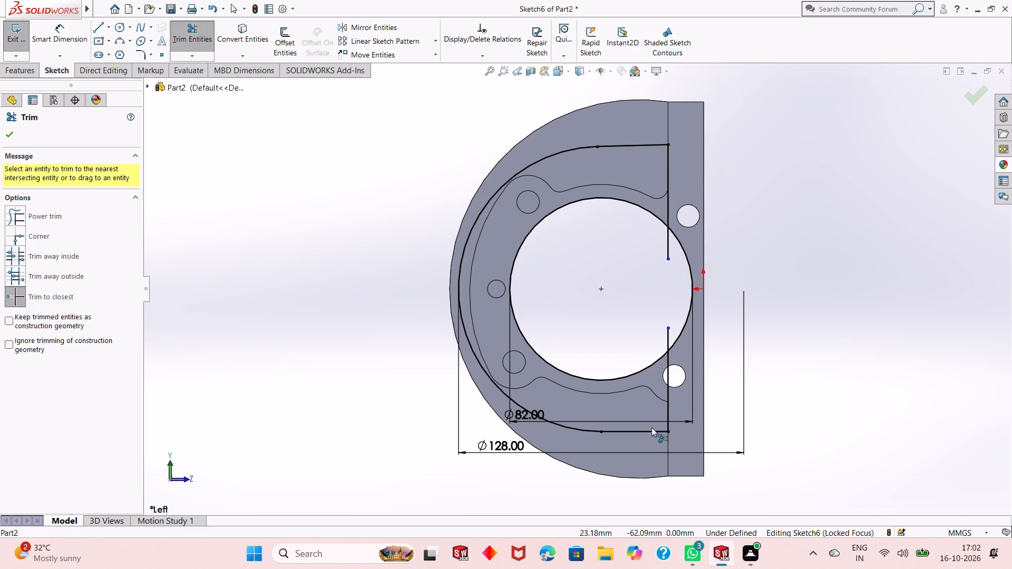
pyautogui.click(668, 338)
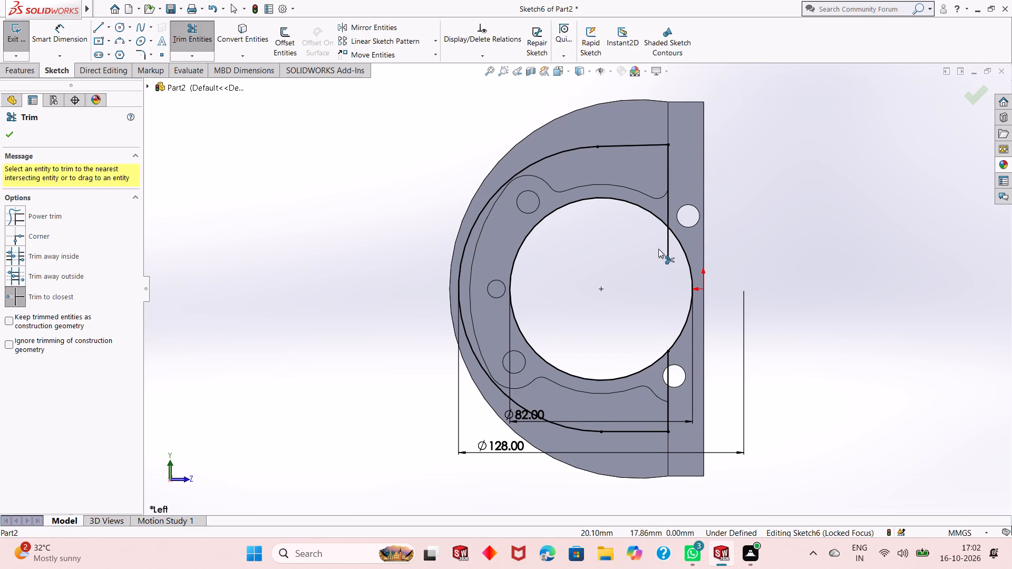
pyautogui.click(668, 246)
pyautogui.click(679, 247)
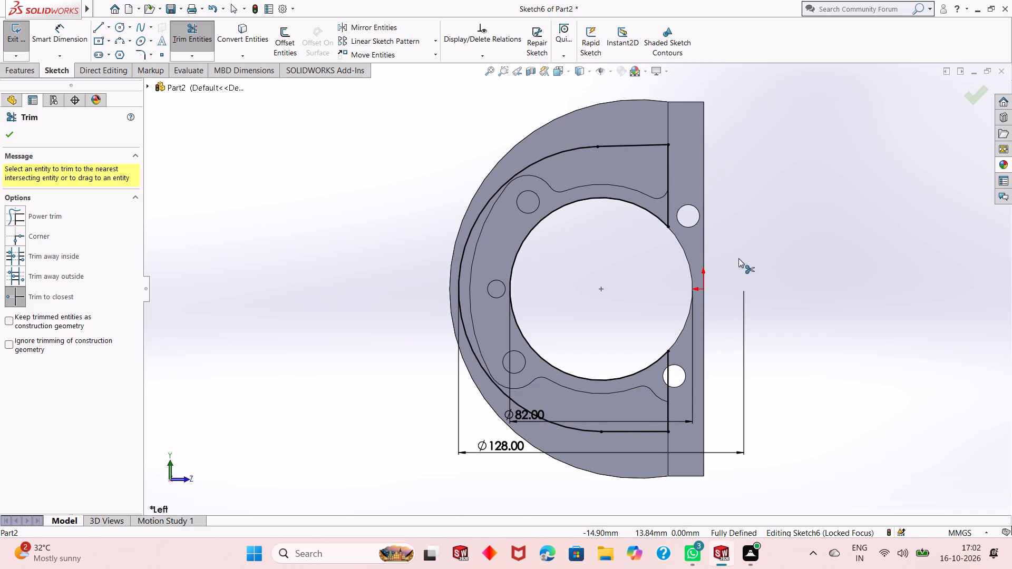
pyautogui.rightClick(762, 248)
pyautogui.click(782, 288)
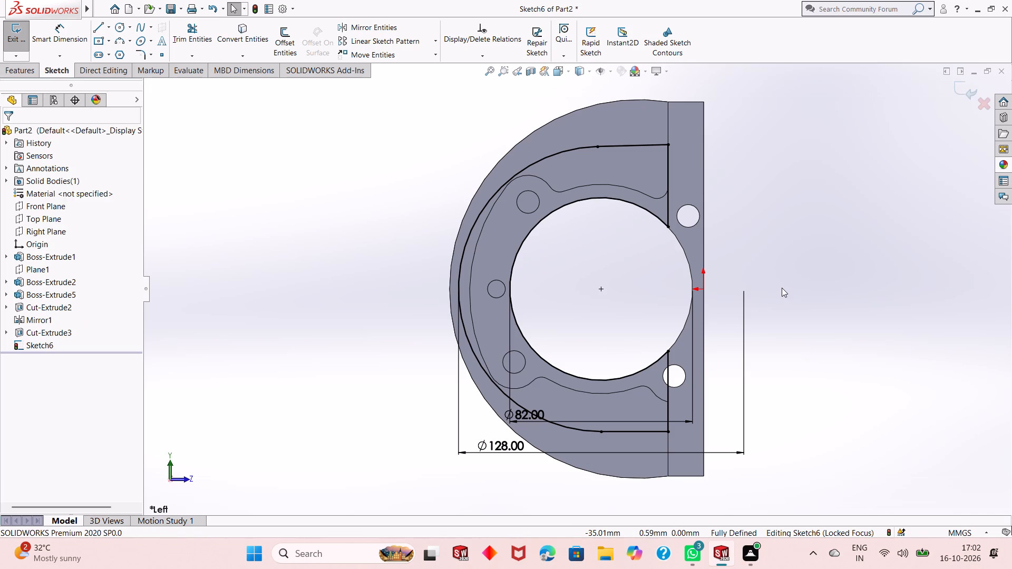
# Cut-extrude the C-shaped profile with the Mid Plane end condition to a depth of 70 mm.
pyautogui.click(31, 78)
pyautogui.click(30, 71)
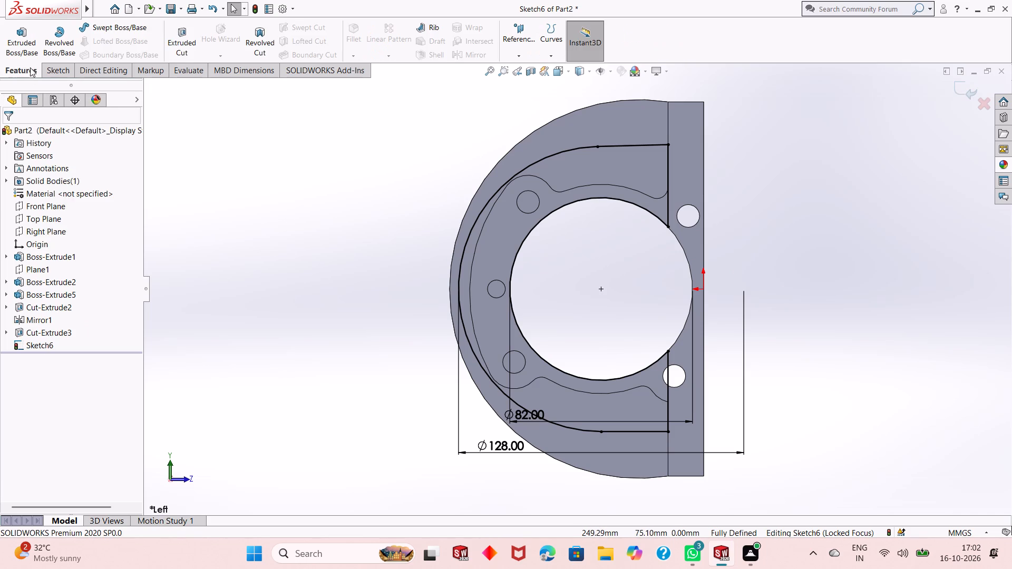
pyautogui.click(183, 51)
pyautogui.moveTo(646, 238); pyautogui.dragTo(624, 255, button='middle')
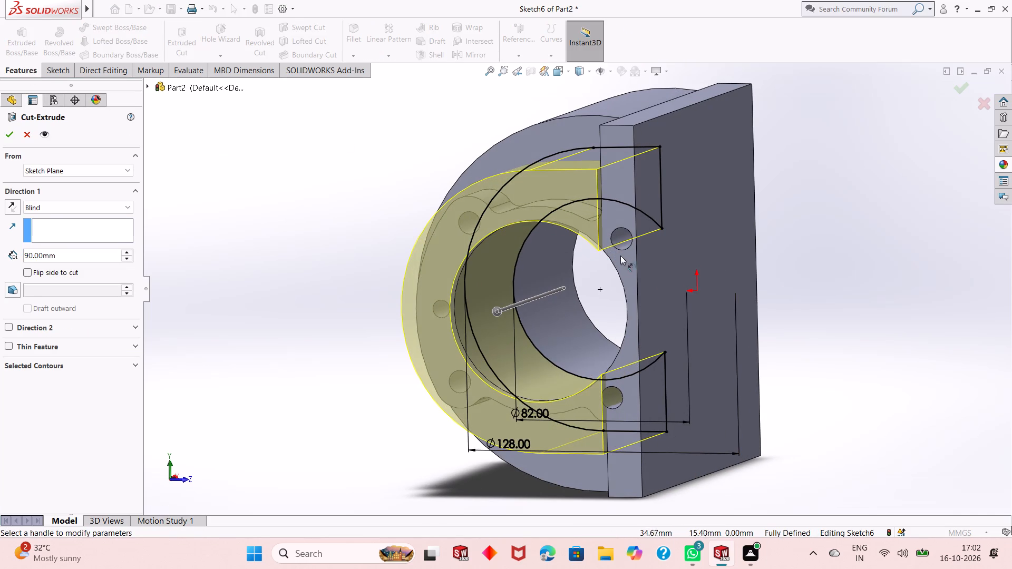
pyautogui.click(80, 208)
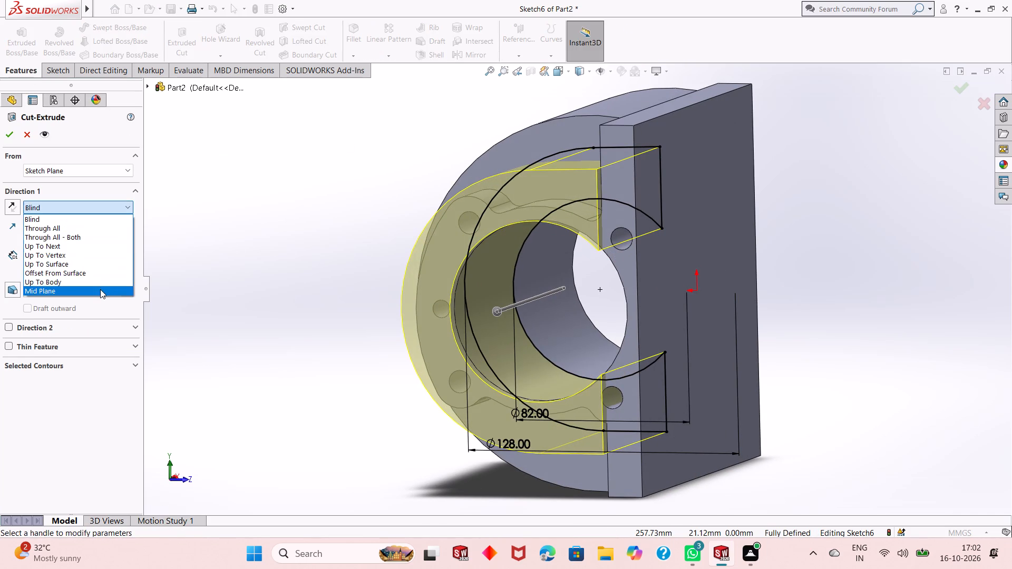
pyautogui.click(100, 289)
pyautogui.moveTo(375, 273); pyautogui.dragTo(371, 289, button='middle')
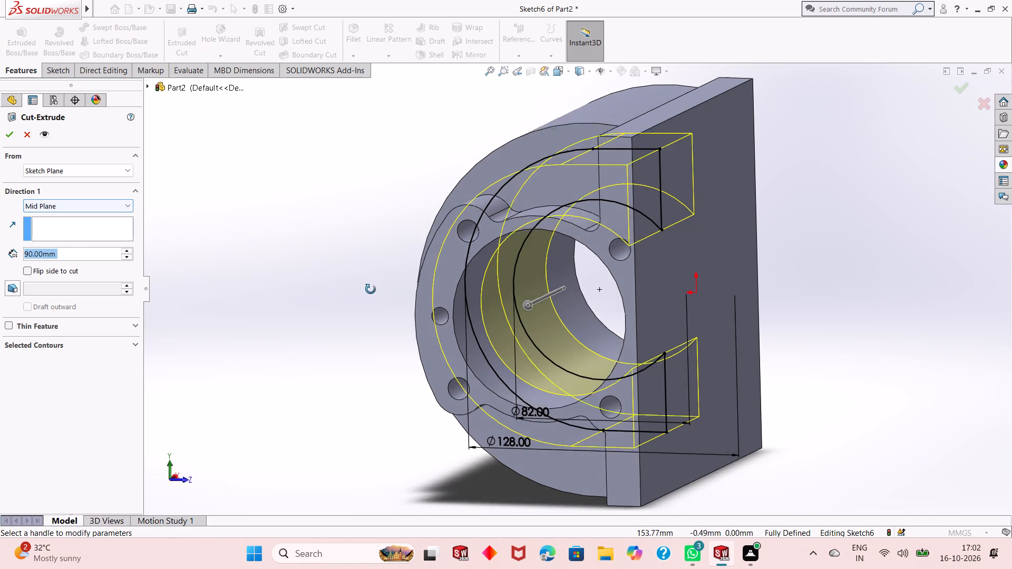
pyautogui.moveTo(371, 289); pyautogui.dragTo(341, 404, button='middle')
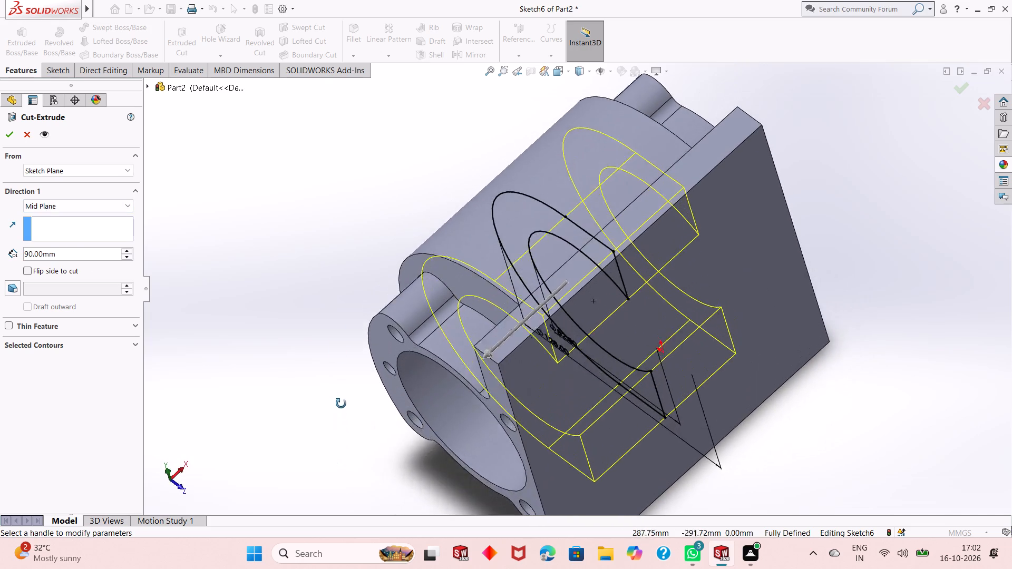
pyautogui.moveTo(341, 404); pyautogui.dragTo(343, 354, button='middle')
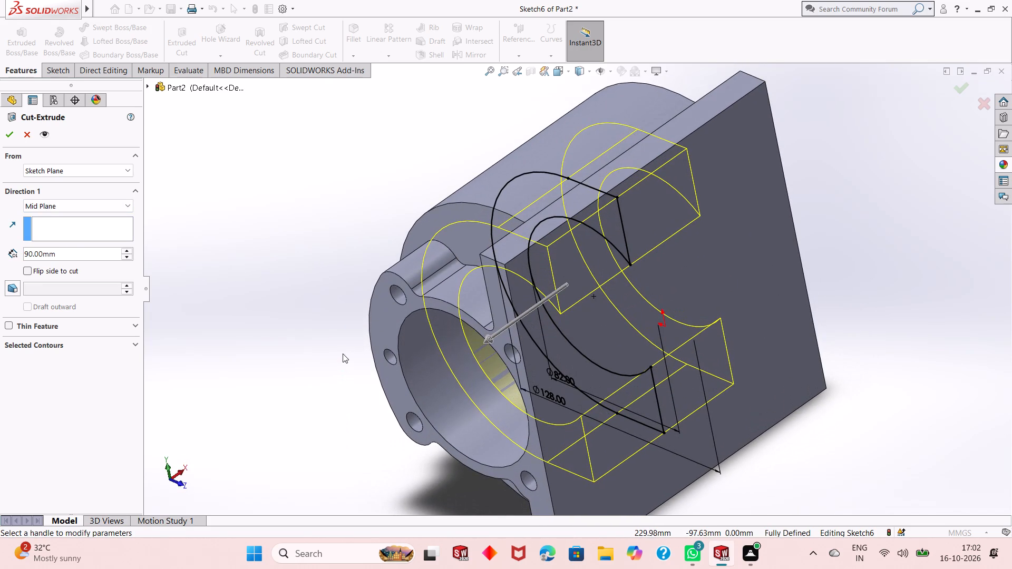
pyautogui.doubleClick(67, 255)
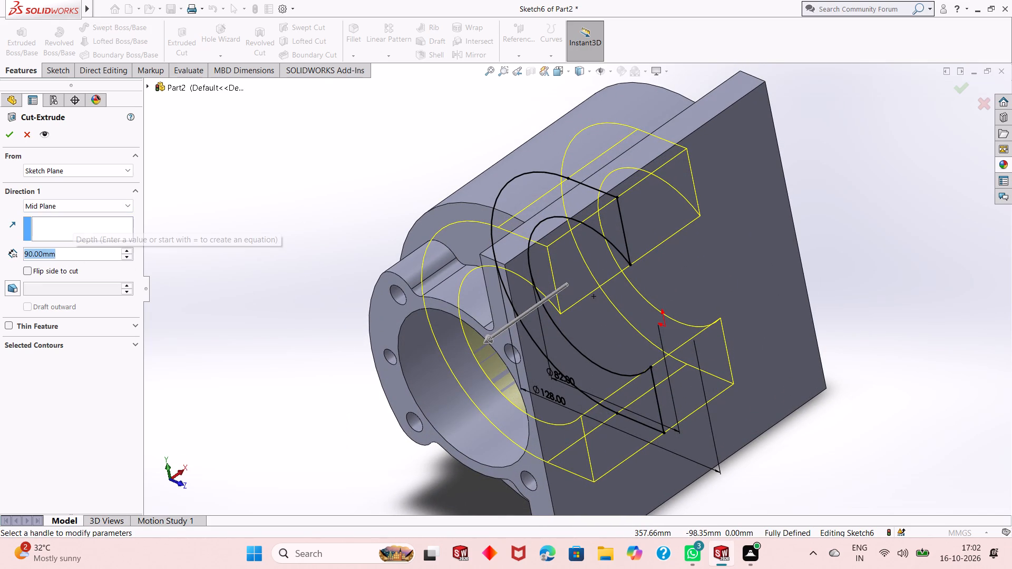
pyautogui.write('70')
pyautogui.press('Return')
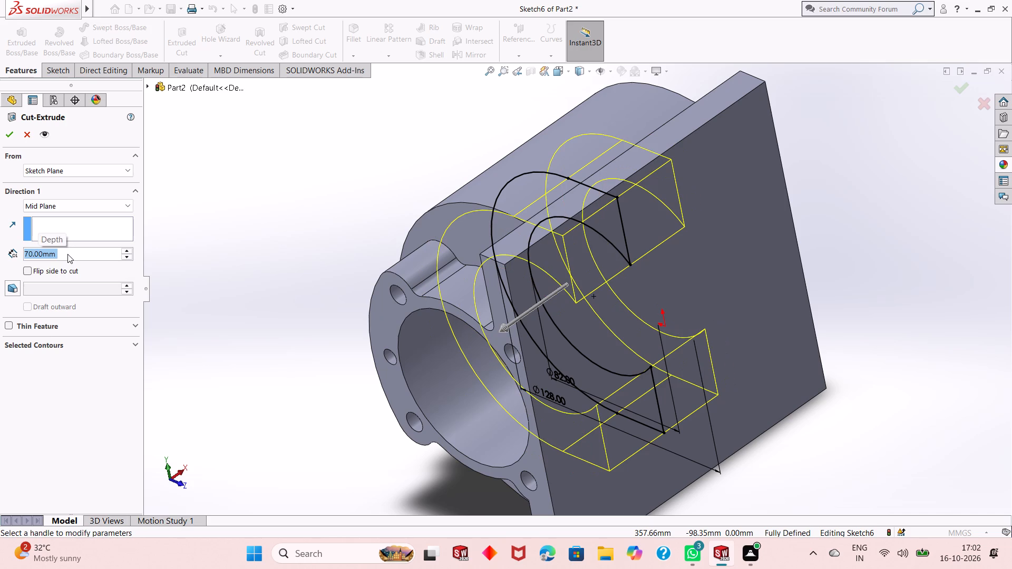
pyautogui.click(6, 137)
pyautogui.moveTo(479, 379); pyautogui.dragTo(508, 298, button='middle')
pyautogui.click(314, 274)
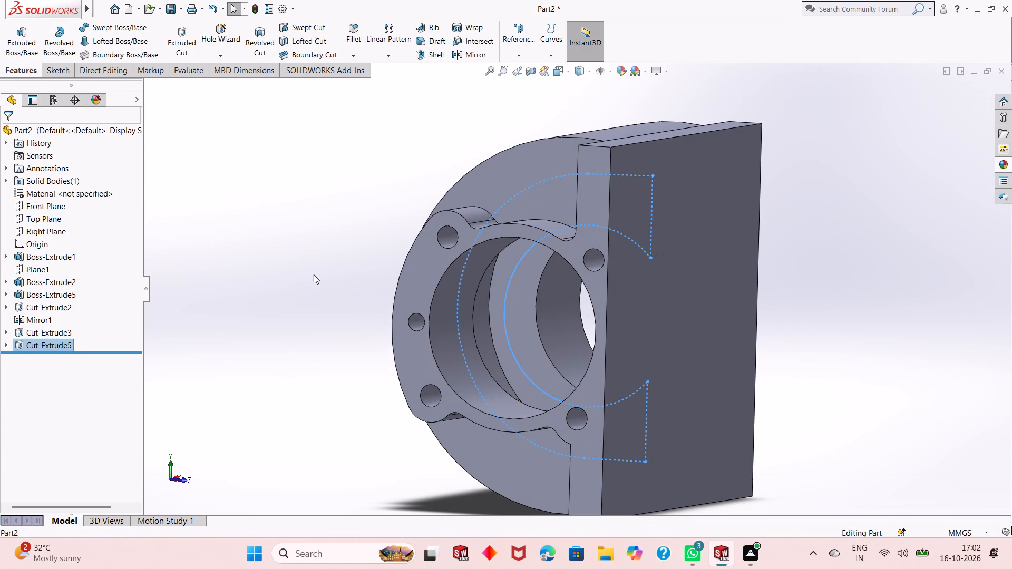
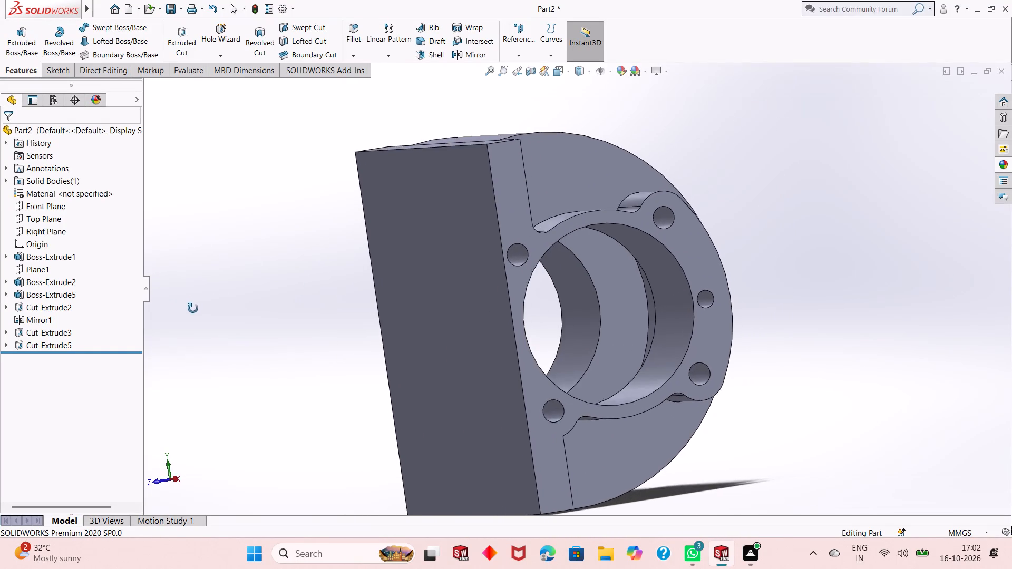
# Create a section view of the housing through the Right Plane and examine the internal cavity.
pyautogui.moveTo(554, 361); pyautogui.dragTo(556, 348, button='middle')
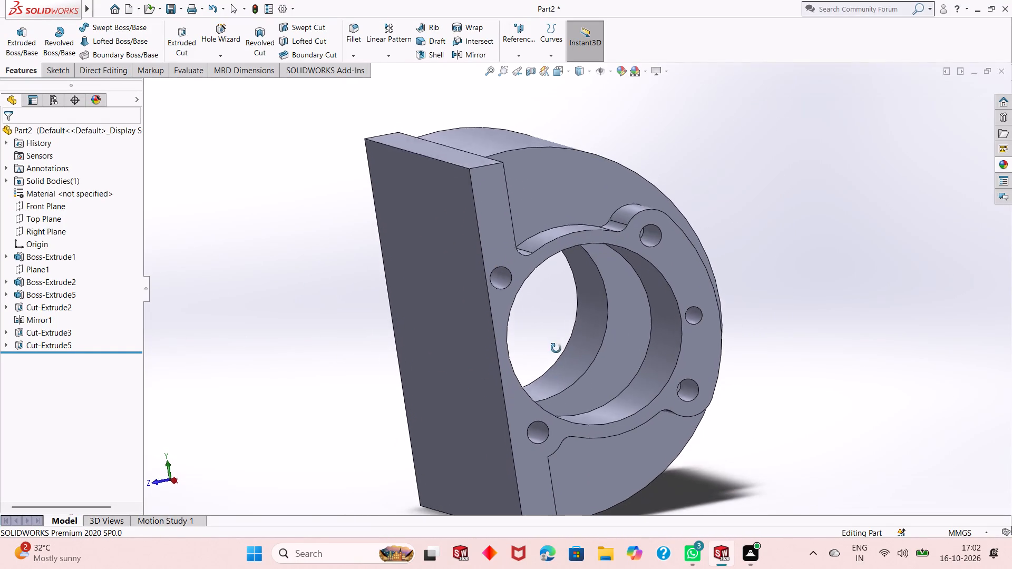
pyautogui.moveTo(556, 348); pyautogui.dragTo(549, 334, button='middle')
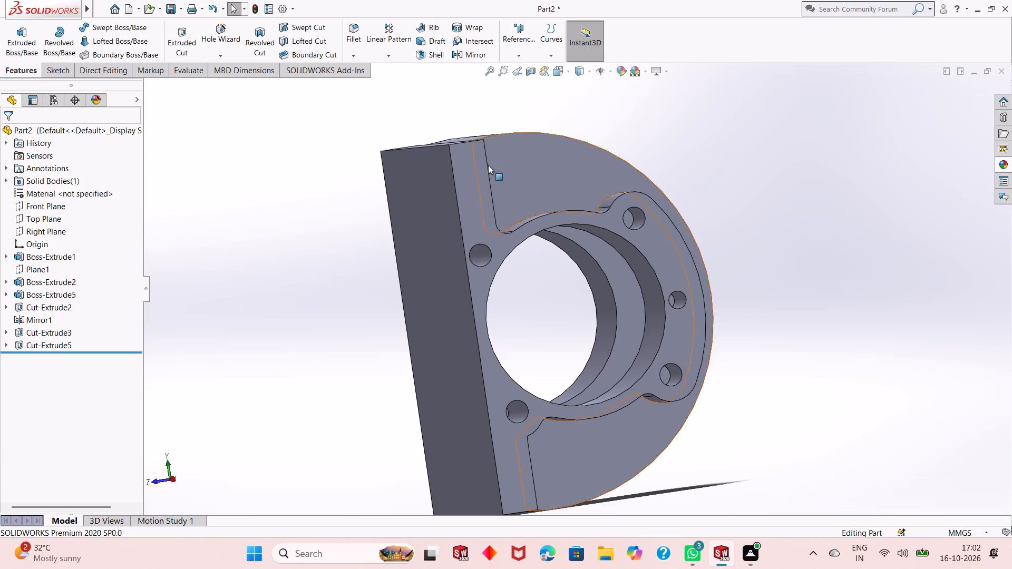
pyautogui.click(533, 72)
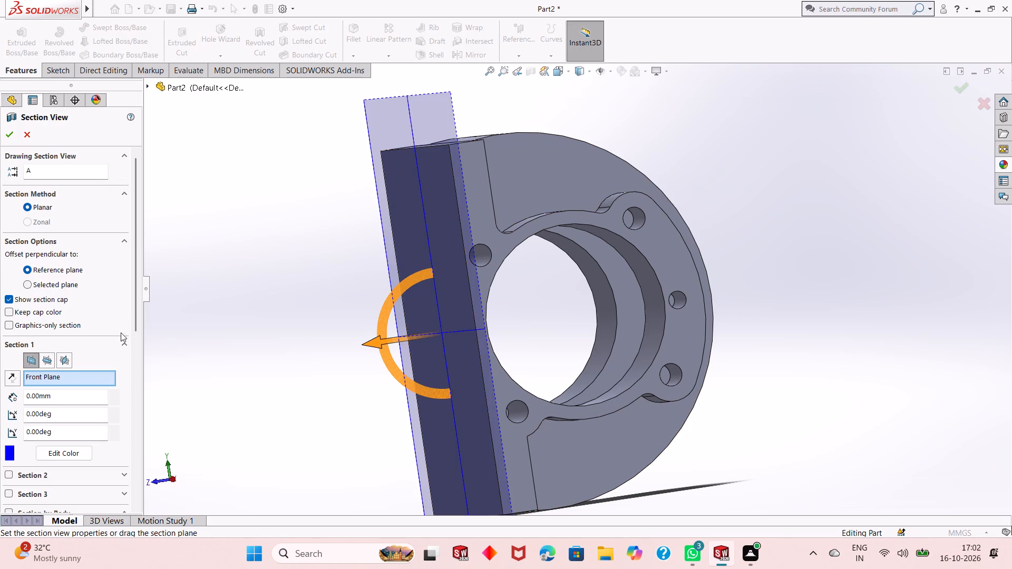
pyautogui.click(64, 361)
pyautogui.moveTo(222, 311); pyautogui.dragTo(266, 360, button='middle')
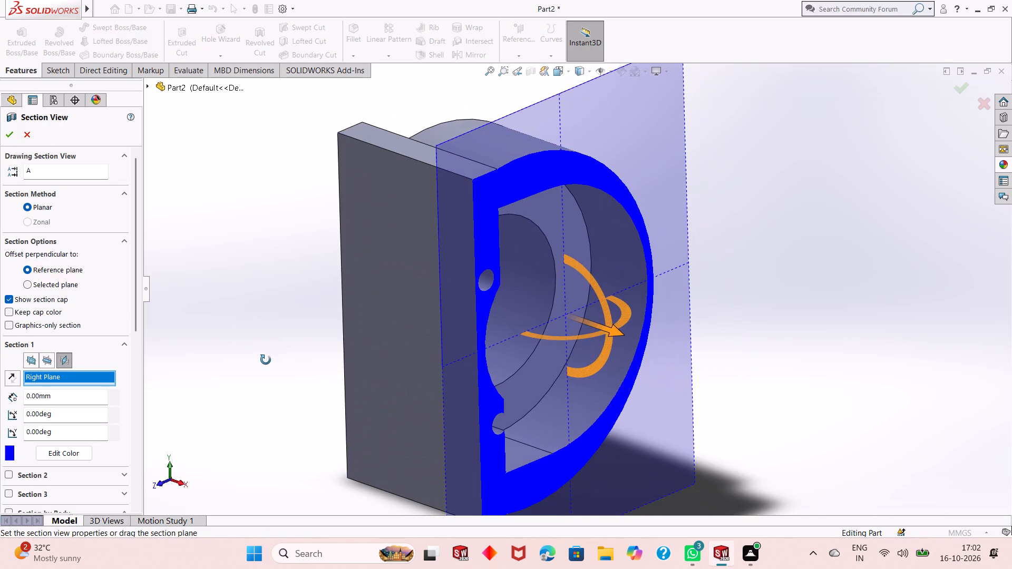
pyautogui.moveTo(266, 360); pyautogui.dragTo(264, 313, button='middle')
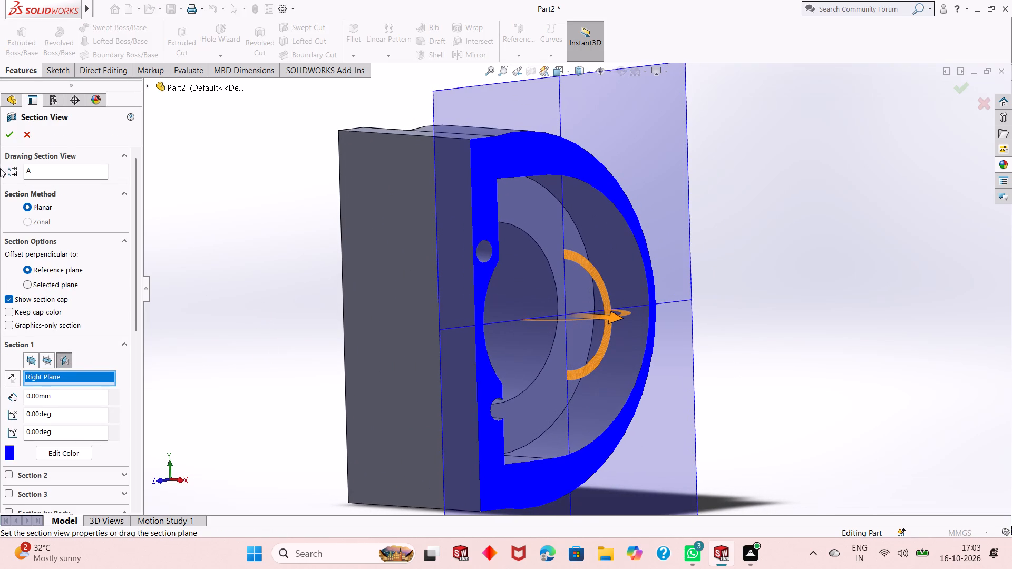
pyautogui.click(6, 135)
pyautogui.moveTo(276, 270); pyautogui.dragTo(271, 261, button='middle')
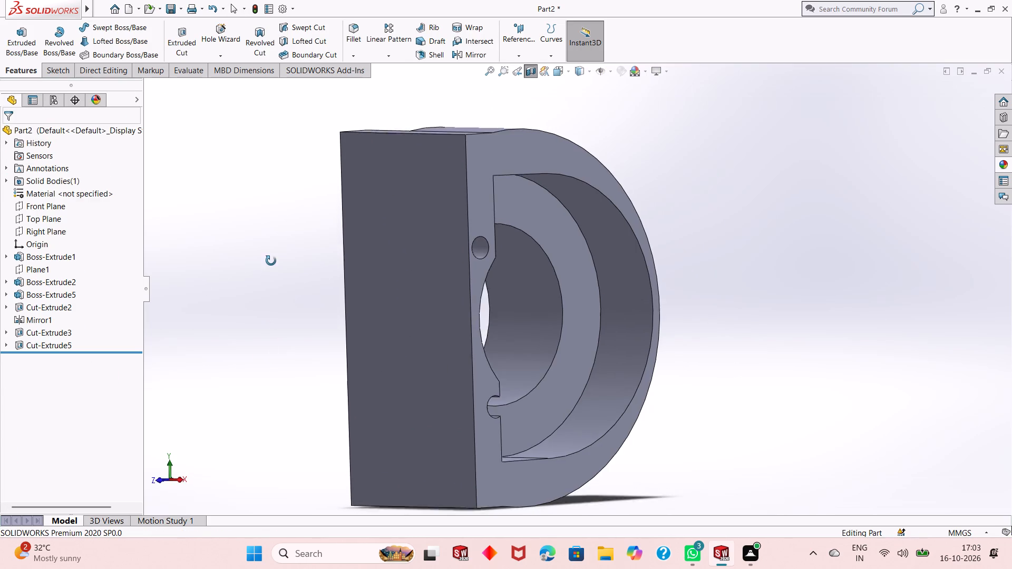
pyautogui.moveTo(271, 261); pyautogui.dragTo(224, 305, button='middle')
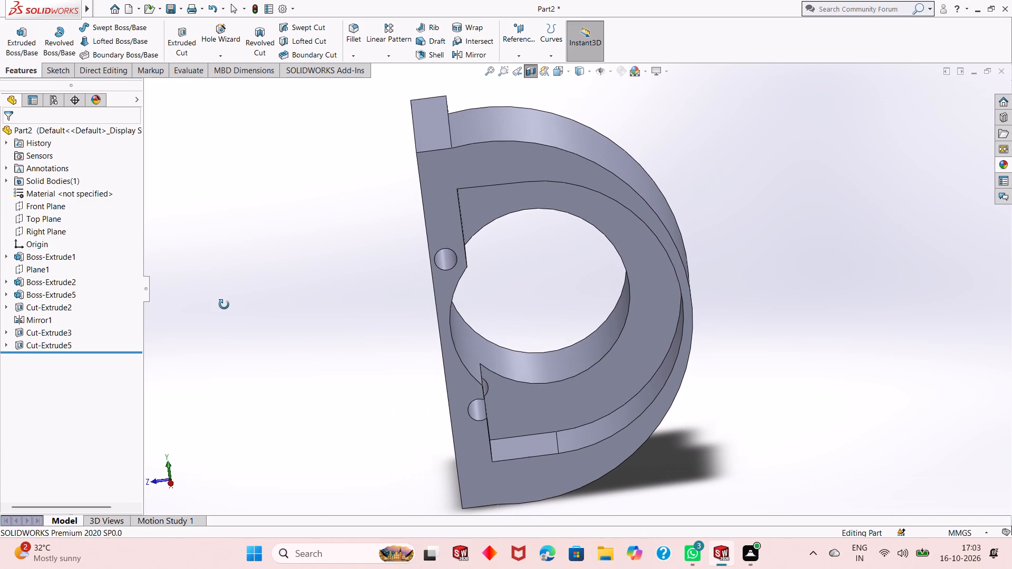
pyautogui.moveTo(224, 305); pyautogui.dragTo(238, 288, button='middle')
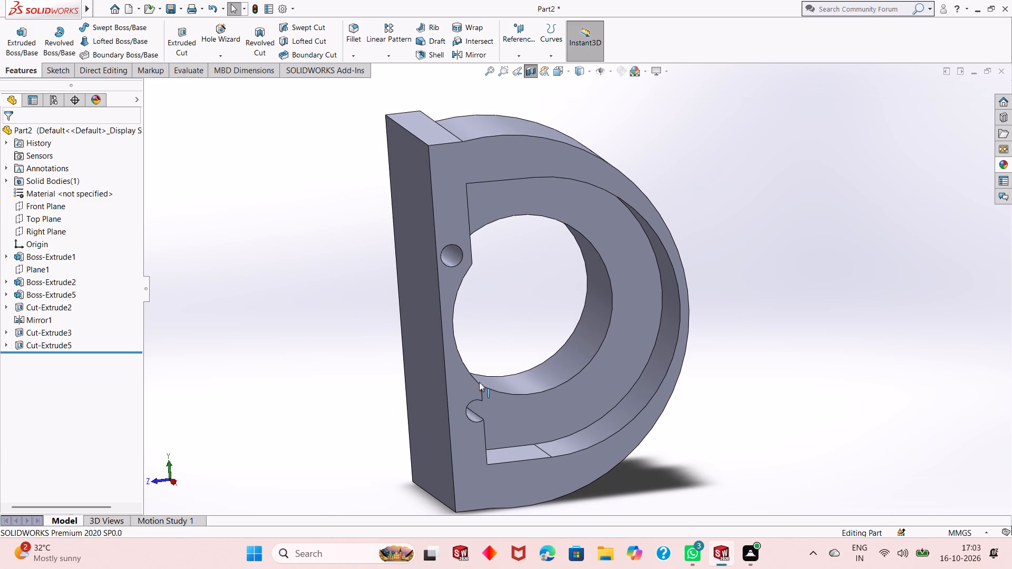
# Start a sketch on the cavity's flat inner end face and draw a circle from the bore's centre out to the bore edge.
pyautogui.click(564, 393)
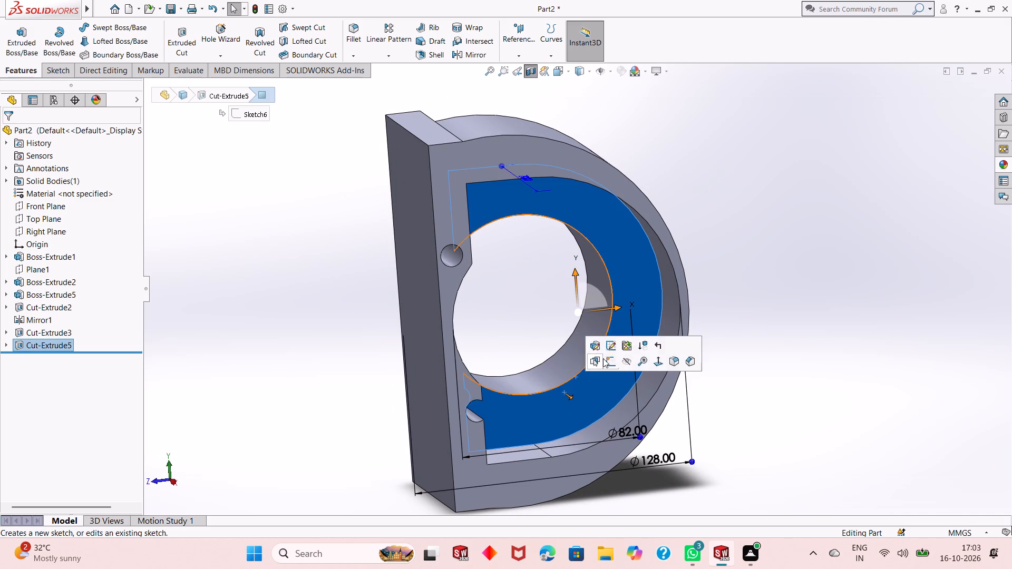
pyautogui.click(610, 364)
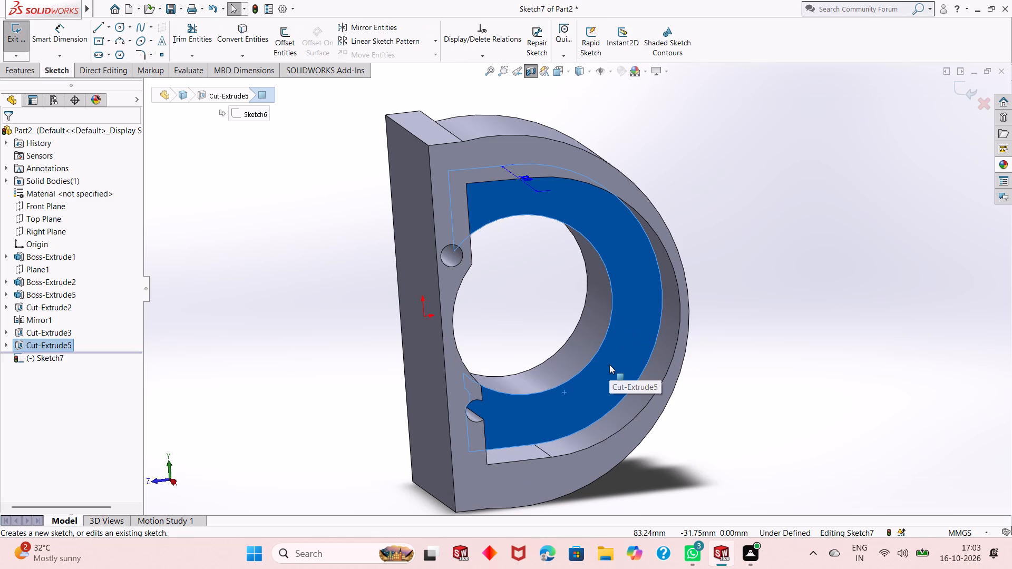
pyautogui.hotkey('ctrl', '8')
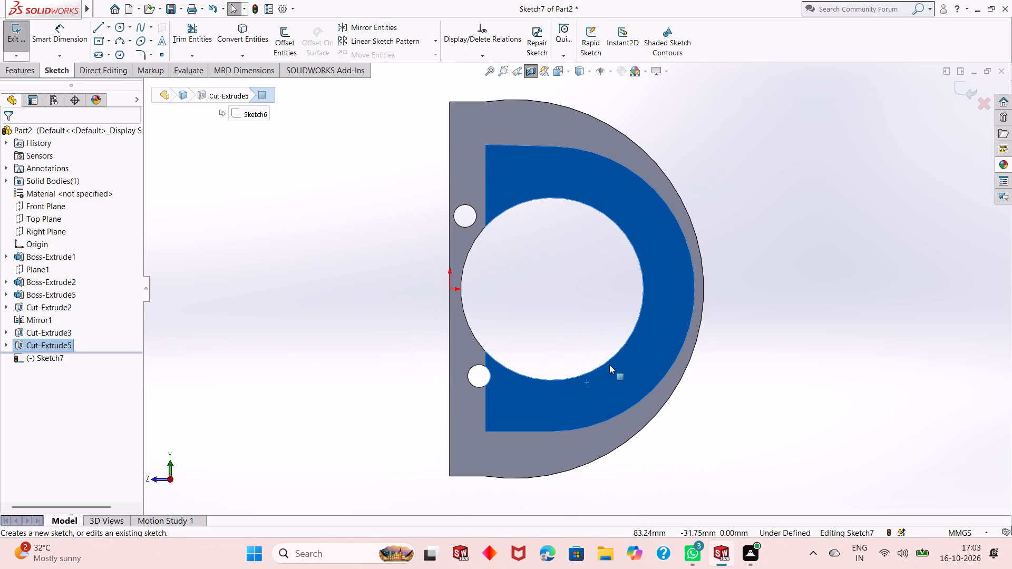
pyautogui.scroll(-1, 608, 263)
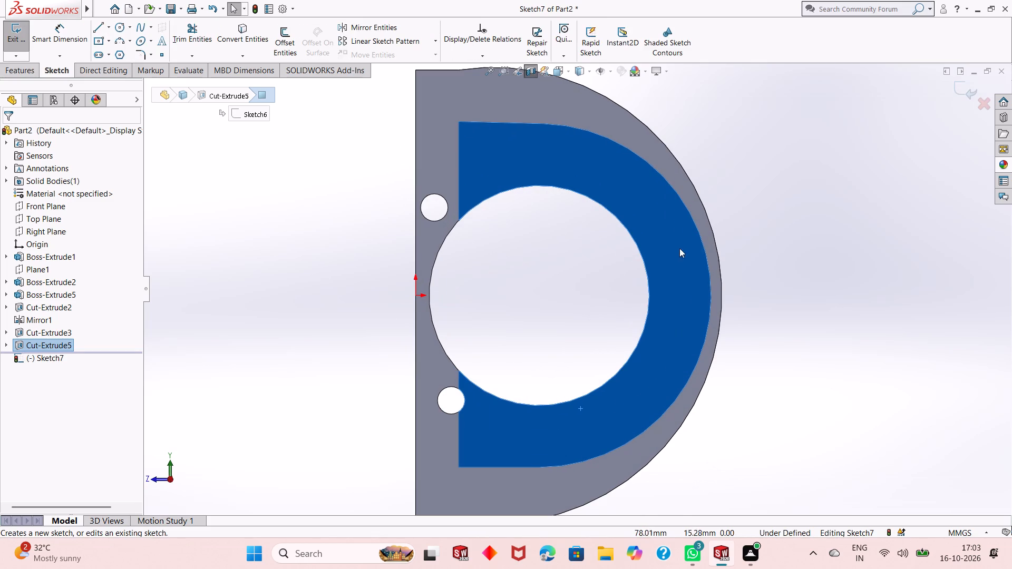
pyautogui.click(745, 240)
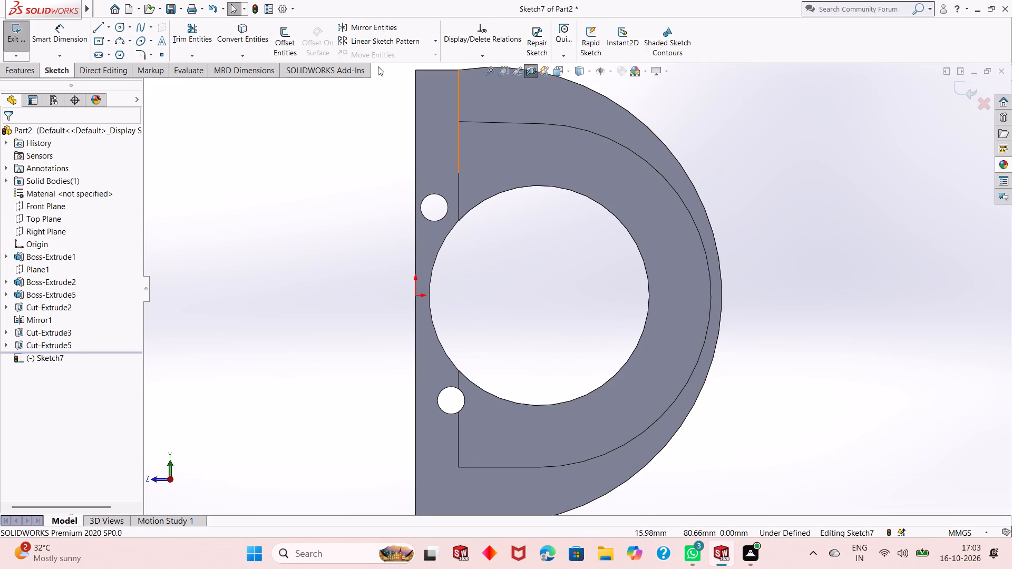
pyautogui.click(116, 25)
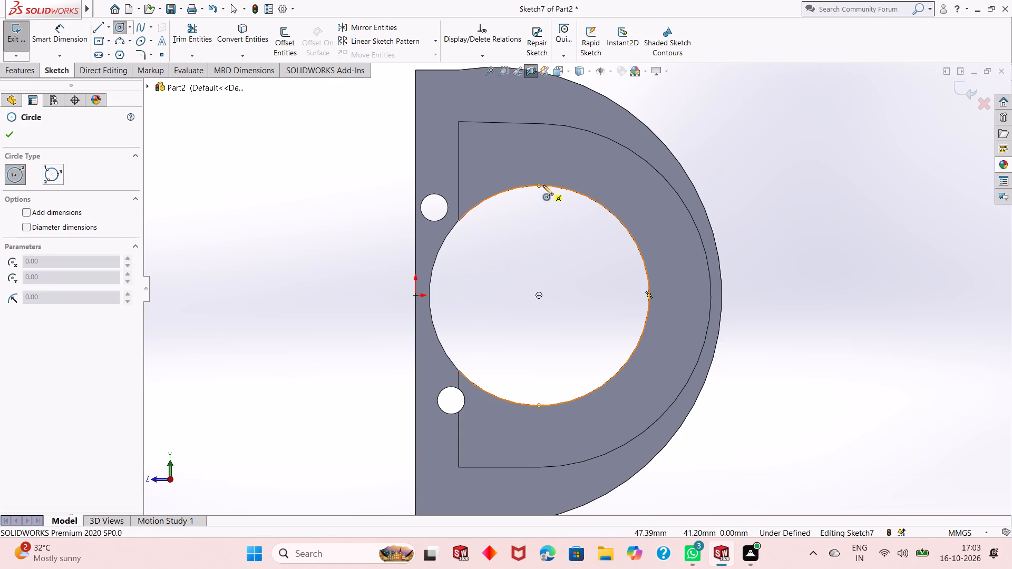
pyautogui.click(538, 295)
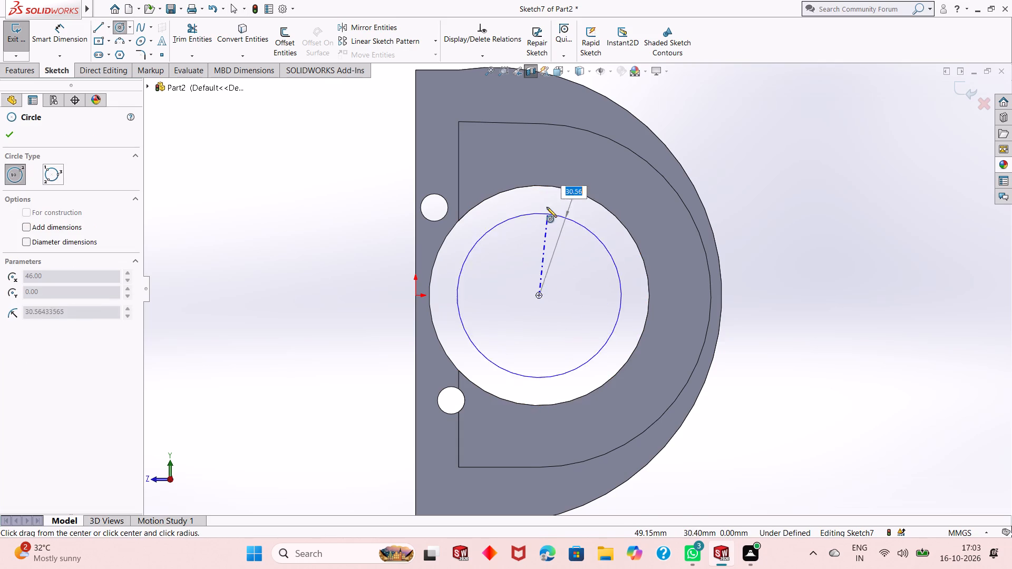
pyautogui.click(535, 187)
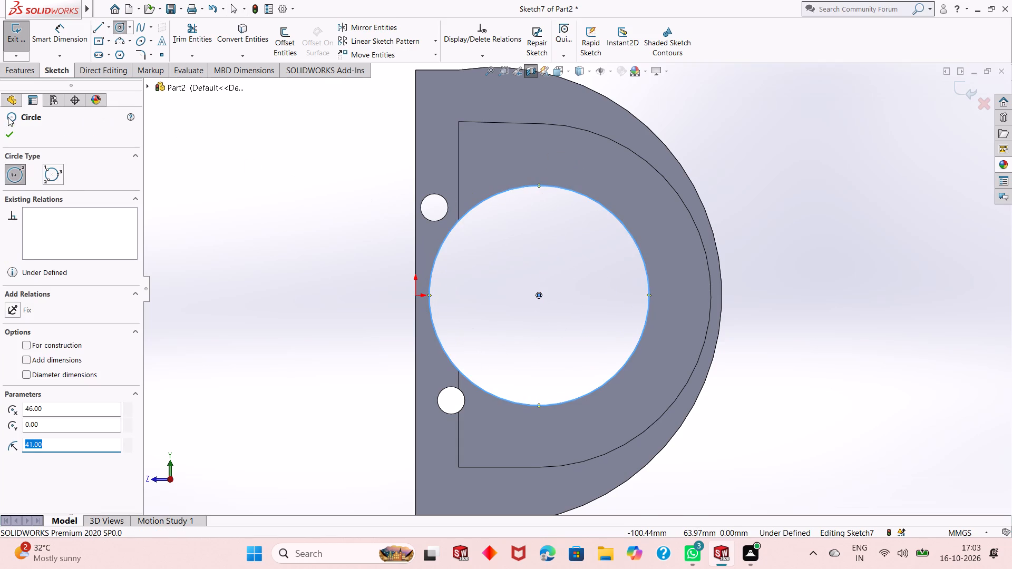
pyautogui.click(9, 131)
pyautogui.click(542, 209)
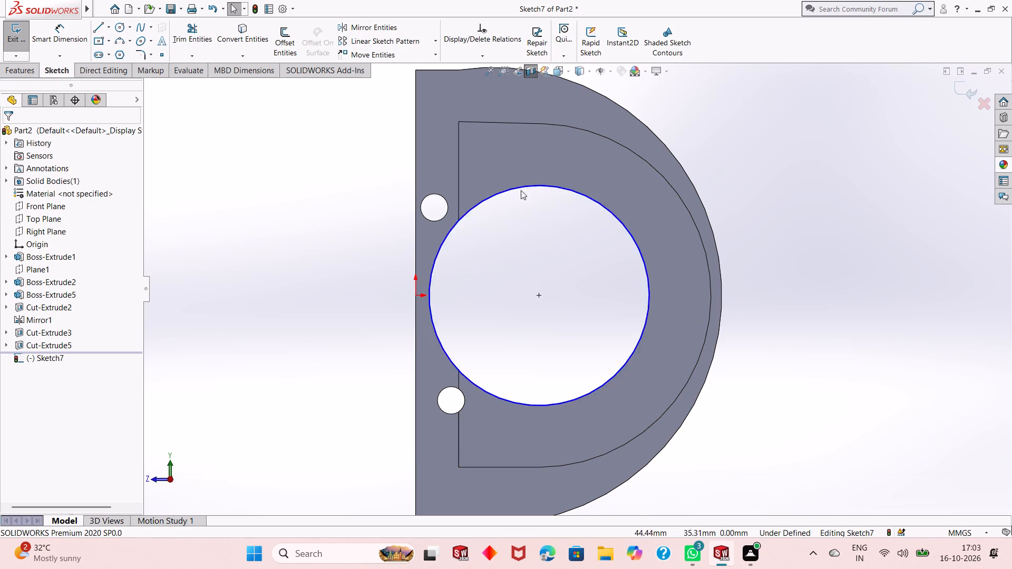
# Dimension the circle's diameter at 82 mm.
pyautogui.click(52, 34)
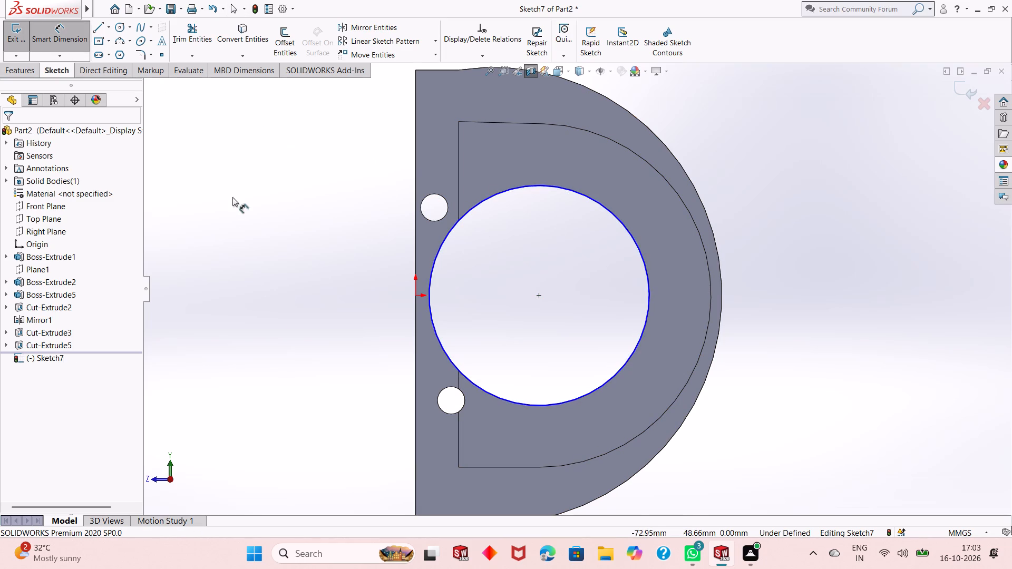
pyautogui.click(450, 359)
pyautogui.click(264, 385)
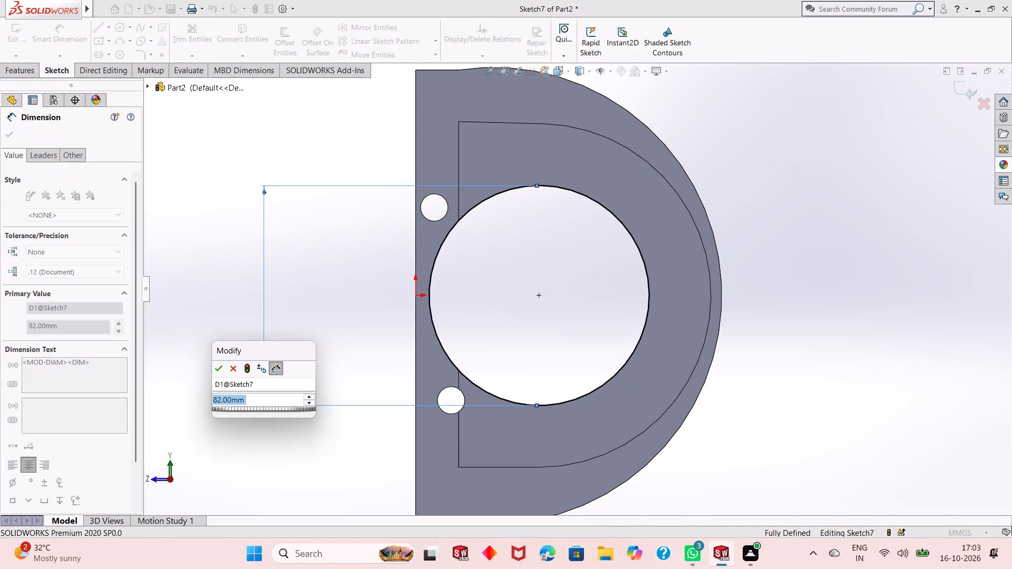
pyautogui.press('Return')
pyautogui.press('Escape')
pyautogui.press('Escape')
pyautogui.press('Escape')
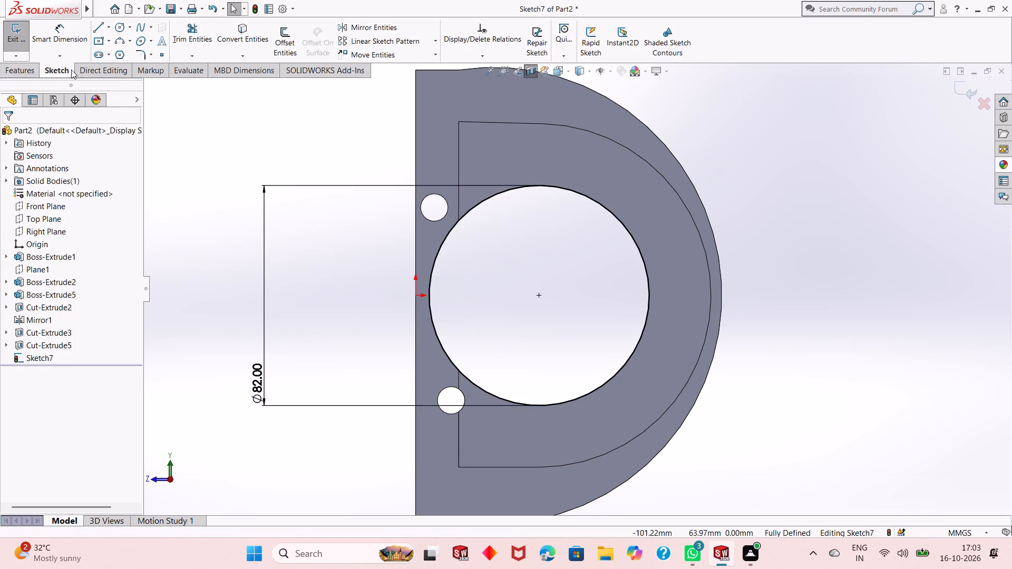
# Sketch a corner rectangle about 15 mm wide and 40 mm tall across the circle's edge on the side away from the plate.
pyautogui.click(111, 38)
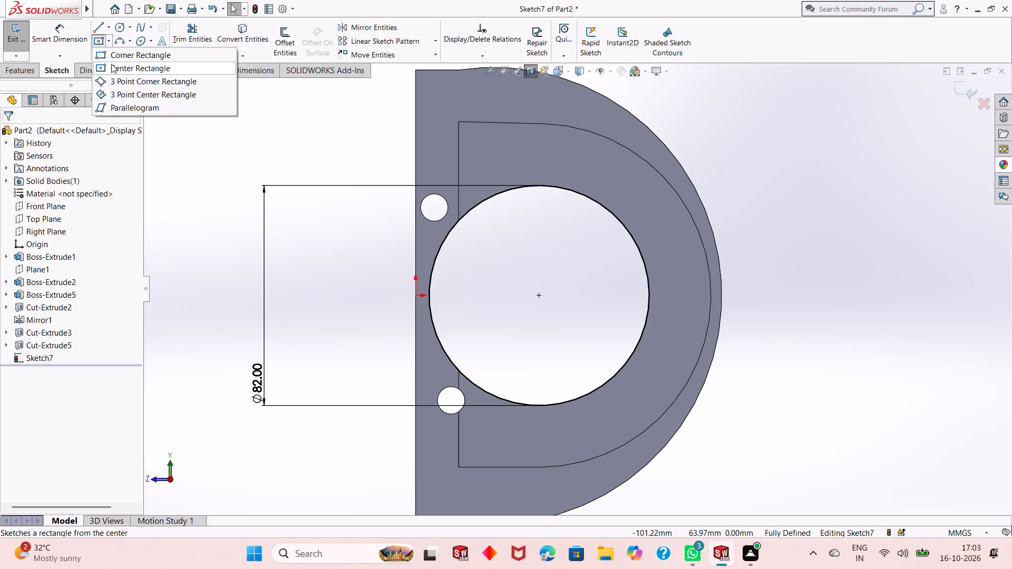
pyautogui.click(115, 58)
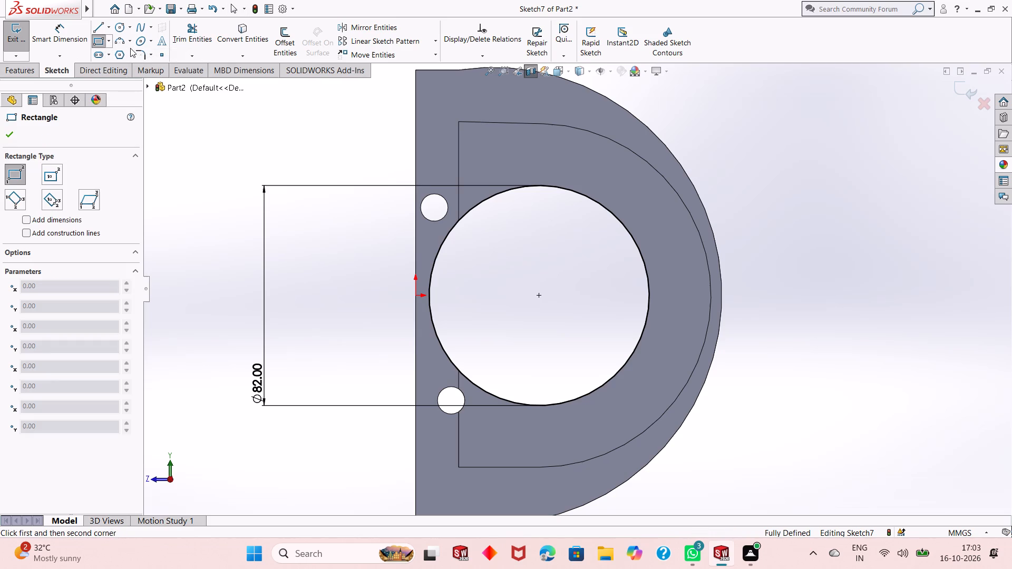
pyautogui.click(627, 241)
pyautogui.click(667, 350)
pyautogui.press('Escape')
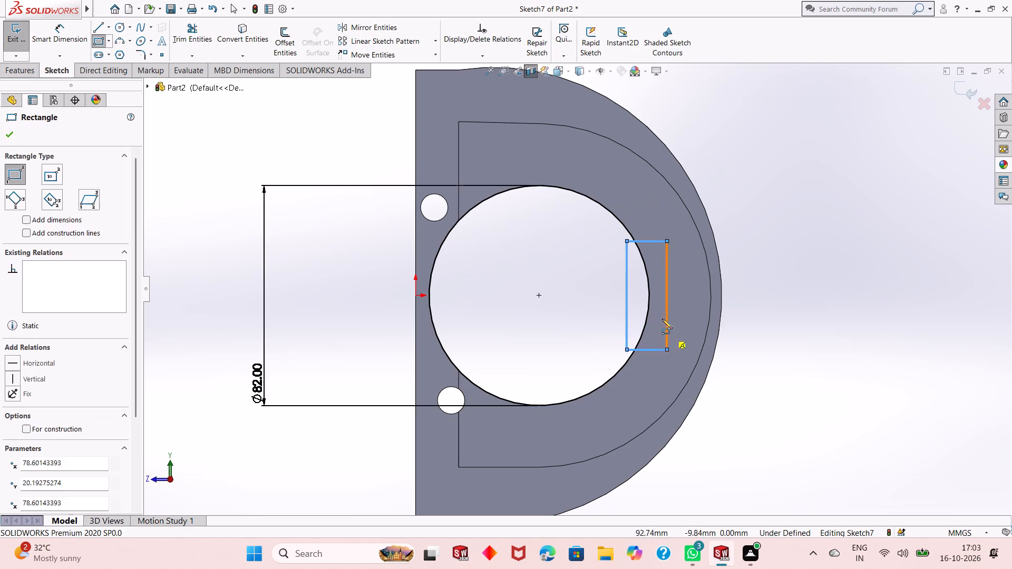
pyautogui.press('Escape')
pyautogui.press('Escape')
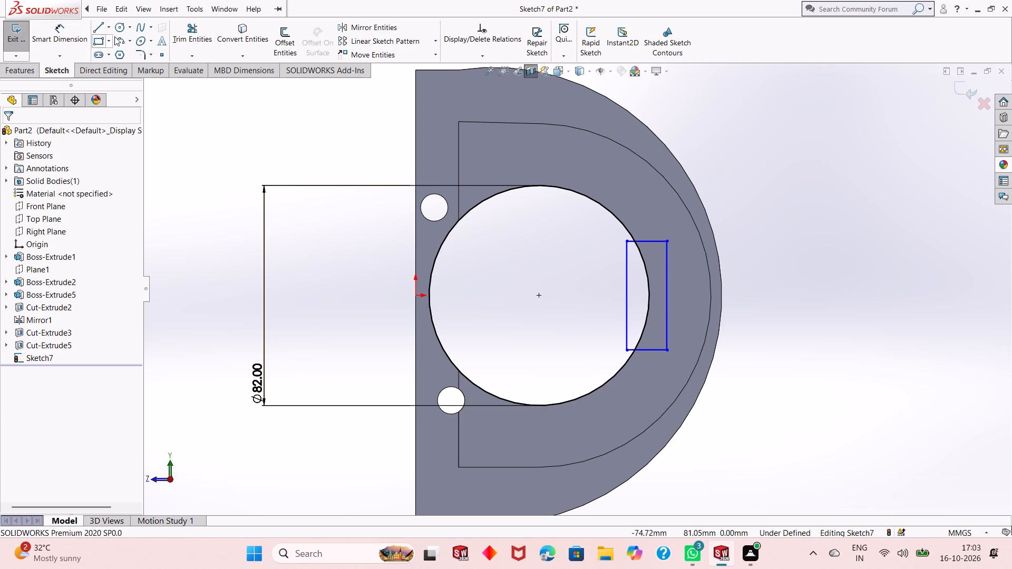
# Sketch a horizontal centerline about 22 mm long from the origin into the bore.
pyautogui.click(109, 32)
pyautogui.click(109, 48)
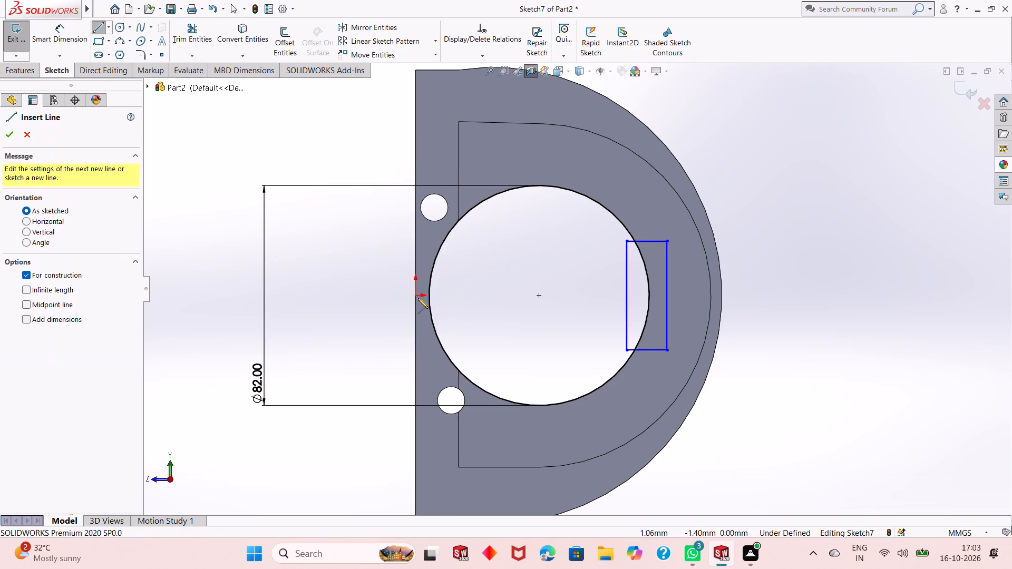
pyautogui.click(414, 298)
pyautogui.click(476, 298)
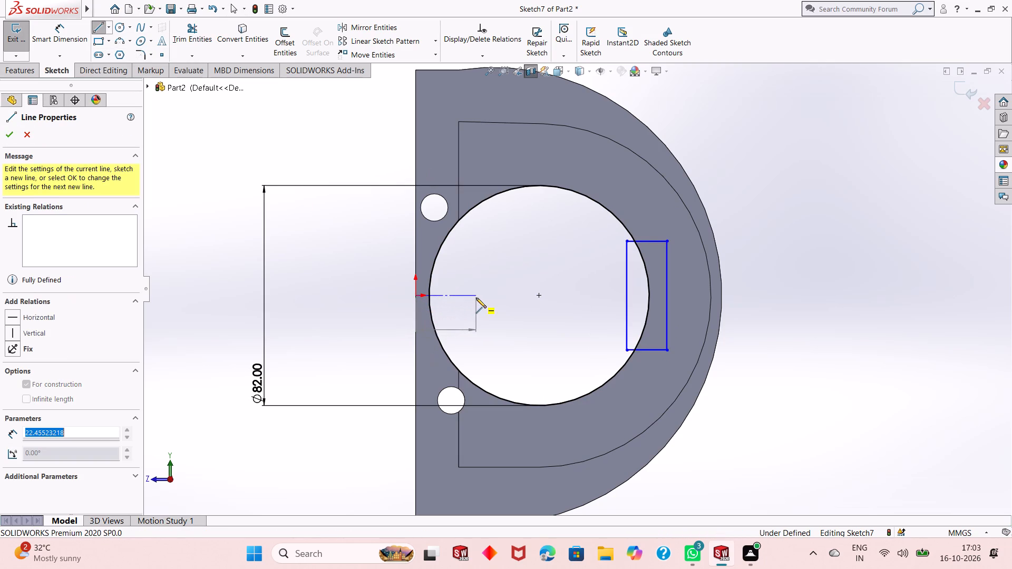
pyautogui.press('Escape')
pyautogui.press('Escape')
# Make the rectangle's top and bottom edges symmetric about the horizontal centerline.
pyautogui.click(469, 295)
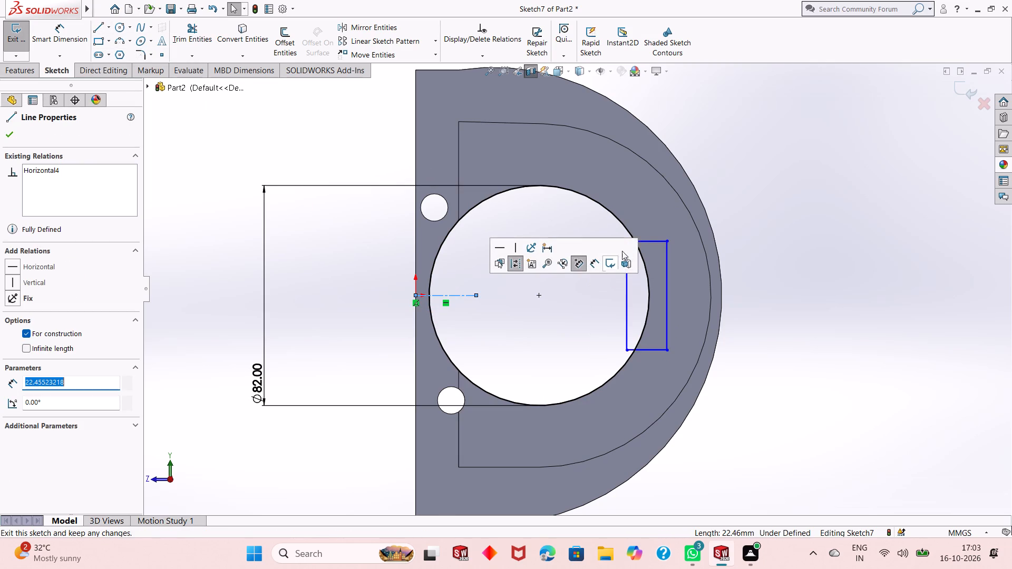
pyautogui.keyDown('ctrl'); pyautogui.click(649, 243); pyautogui.keyUp('ctrl')
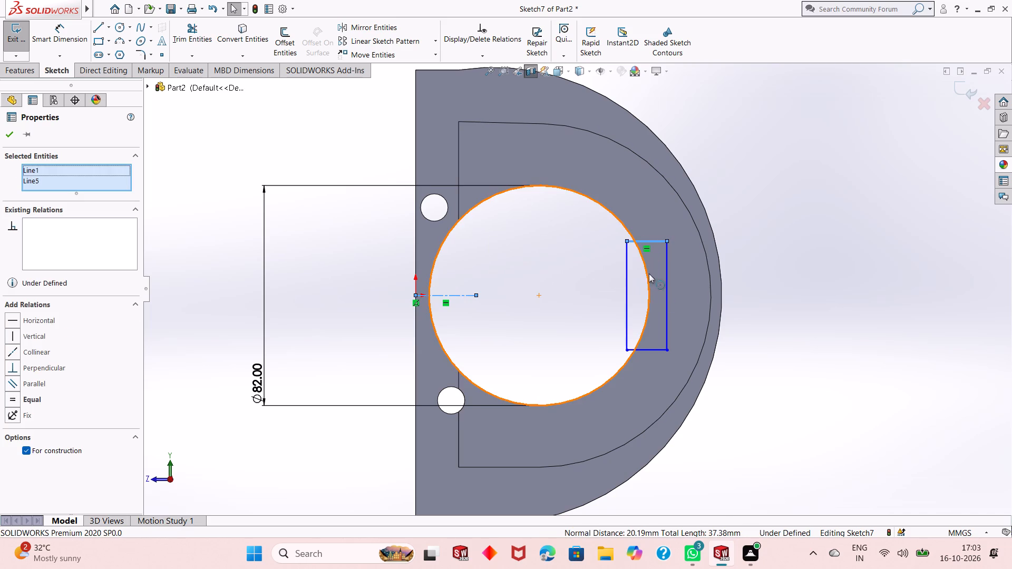
pyautogui.keyDown('ctrl'); pyautogui.click(653, 347); pyautogui.keyUp('ctrl')
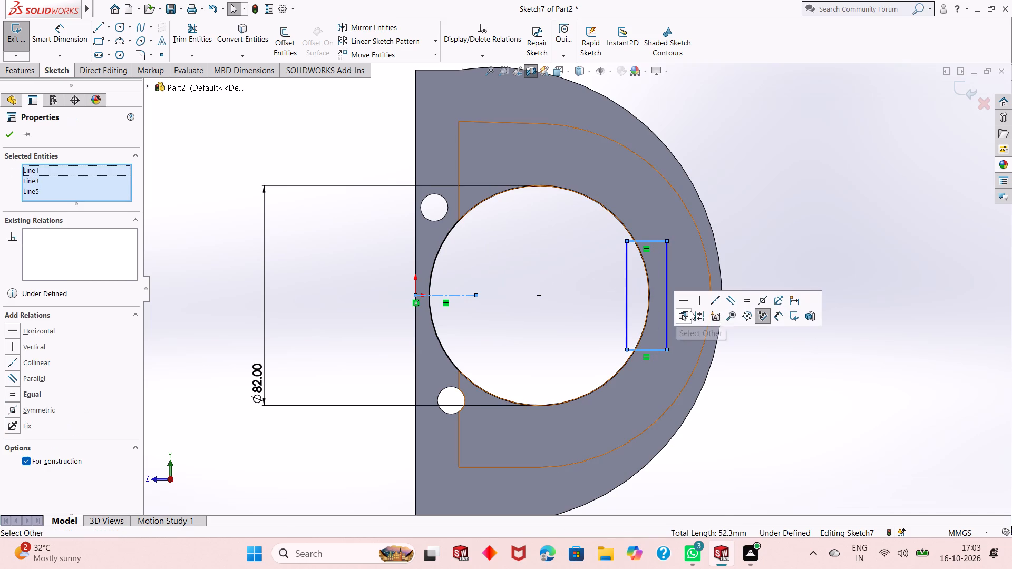
pyautogui.click(761, 298)
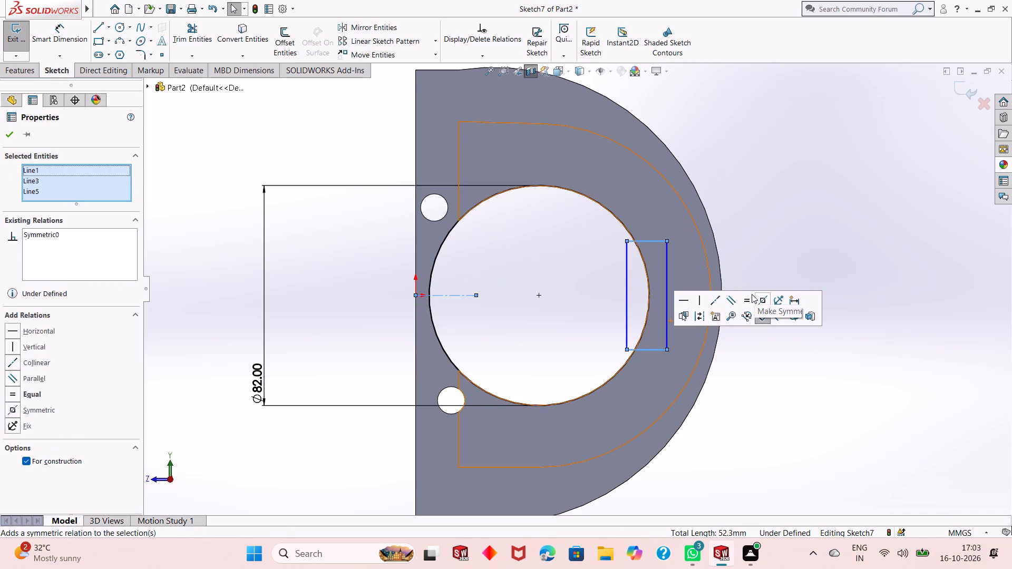
pyautogui.press('Escape')
pyautogui.press('Escape')
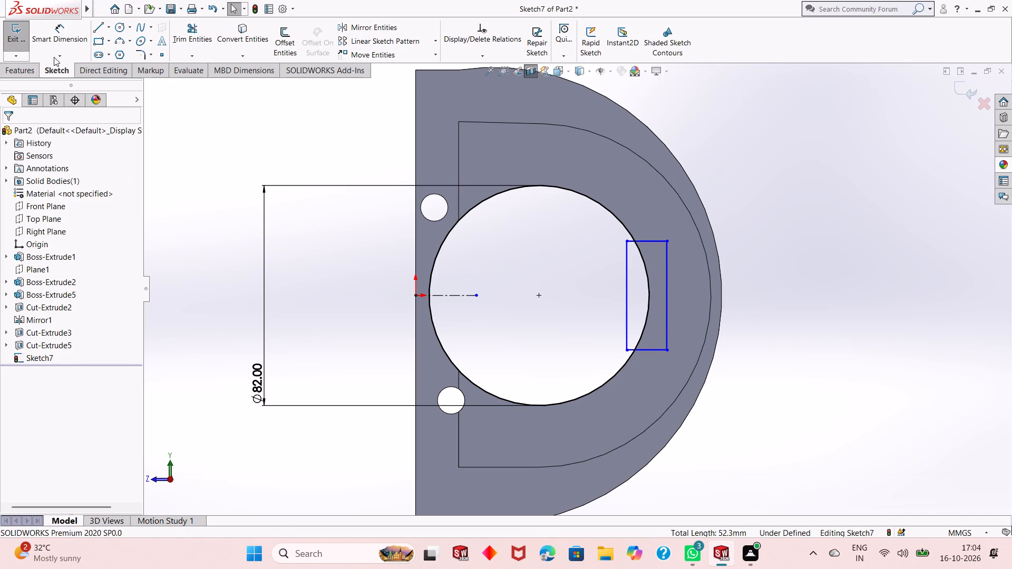
# Dimension the distance from the origin to the rectangle's outer vertical edge as 90 mm.
pyautogui.click(53, 40)
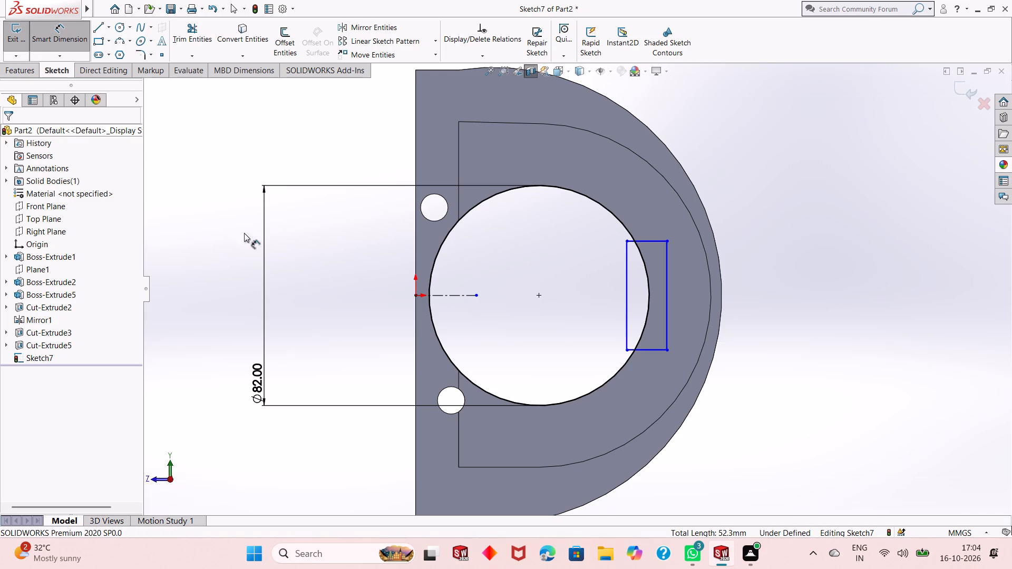
pyautogui.click(414, 299)
pyautogui.click(416, 296)
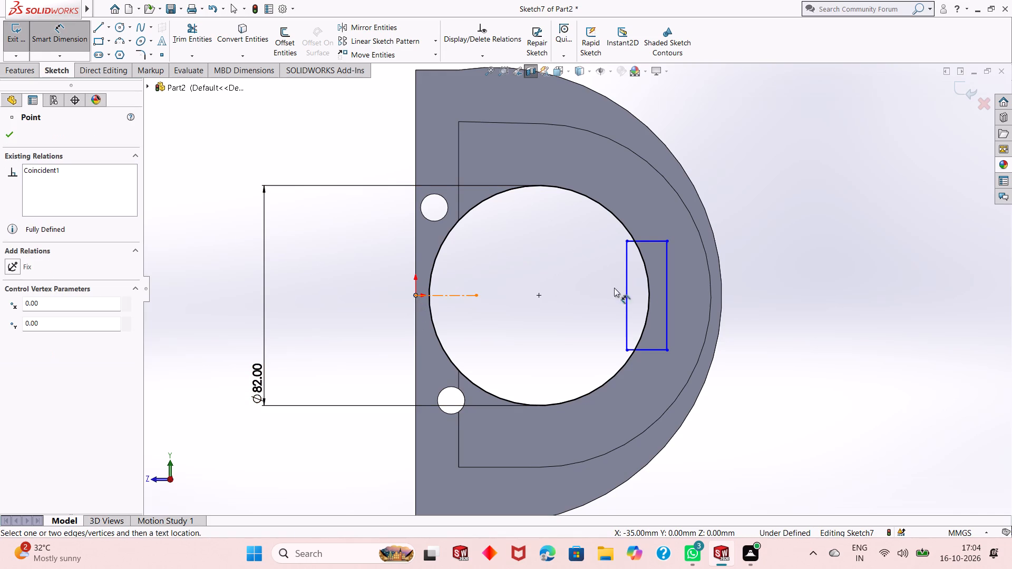
pyautogui.click(665, 291)
pyautogui.click(634, 494)
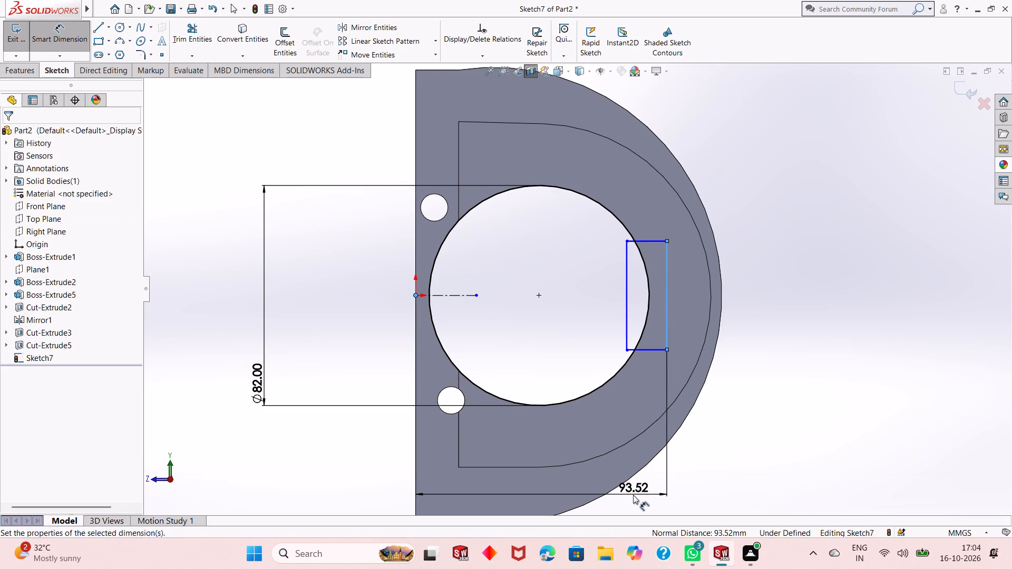
pyautogui.write('90')
pyautogui.press('Return')
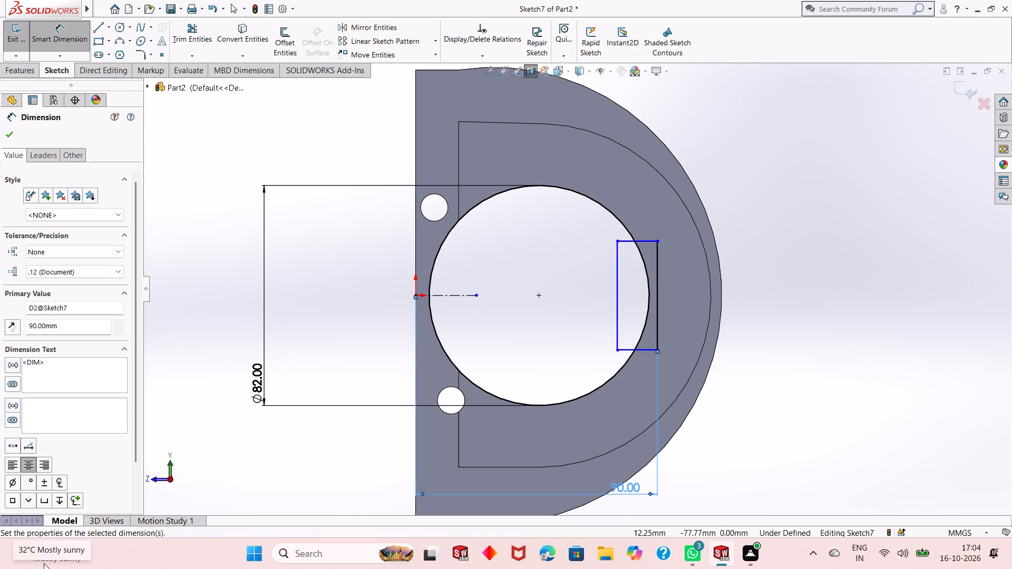
# Trim the rectangle's portions inside the circle and the circle's arc between its horizontal edges, leaving one closed outline.
pyautogui.press('Escape')
pyautogui.press('Escape')
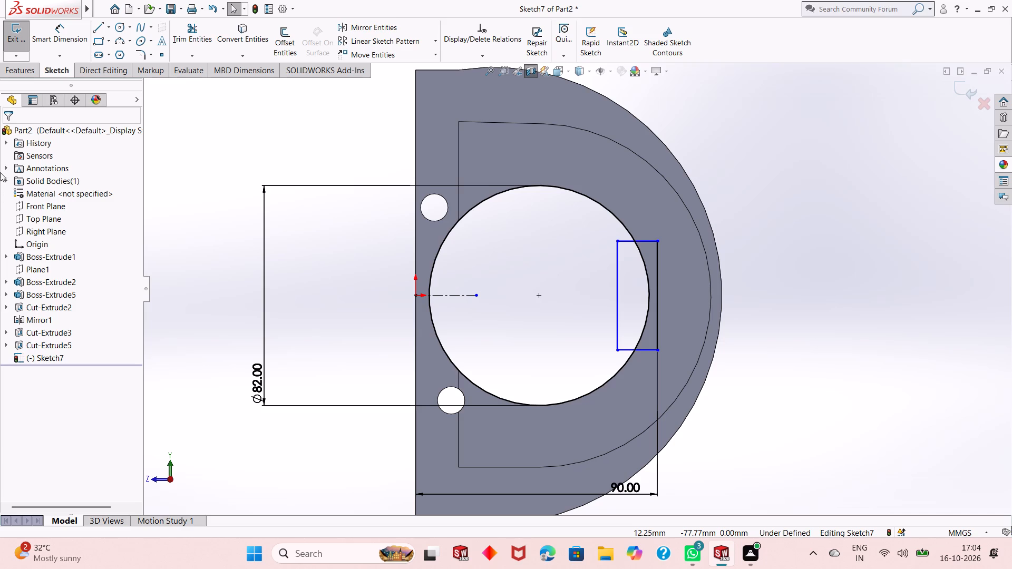
pyautogui.click(173, 26)
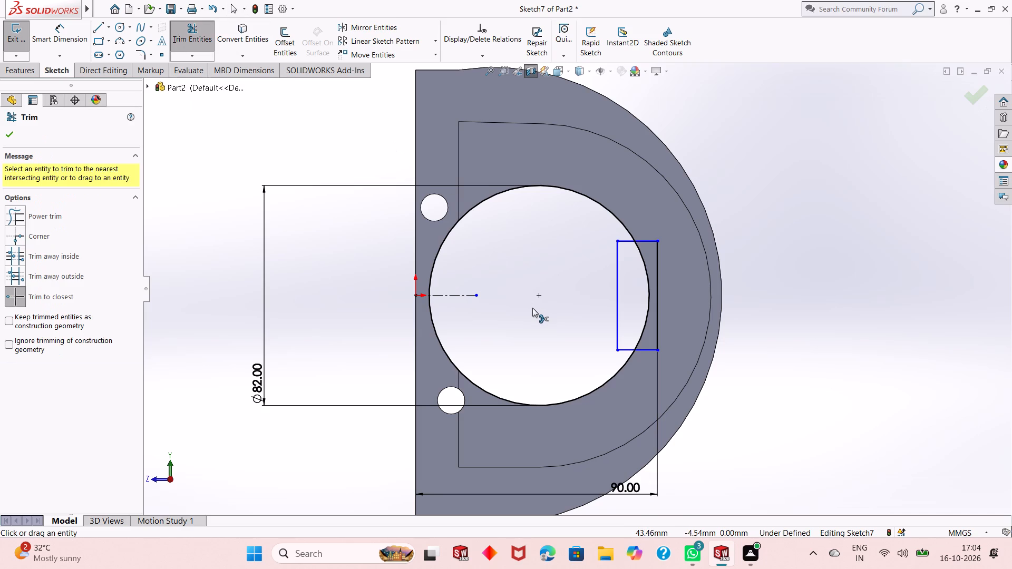
pyautogui.click(616, 309)
pyautogui.click(621, 240)
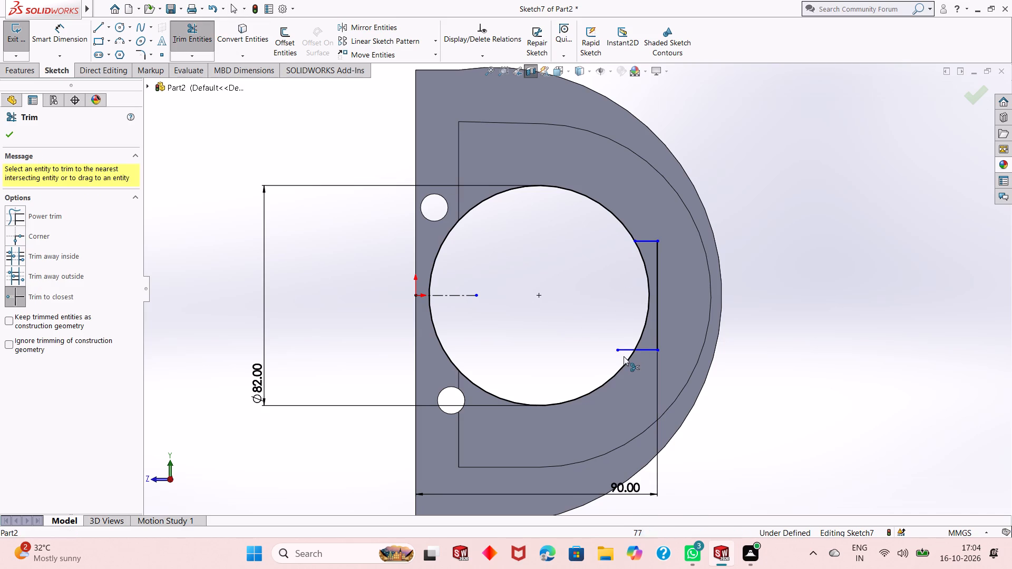
pyautogui.click(625, 346)
pyautogui.click(626, 348)
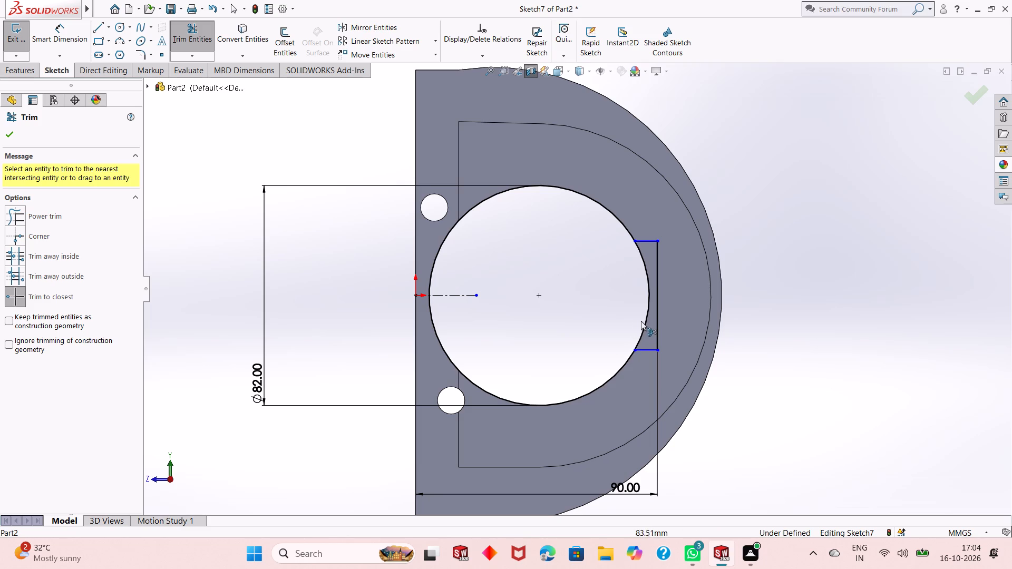
pyautogui.click(646, 312)
pyautogui.rightClick(742, 213)
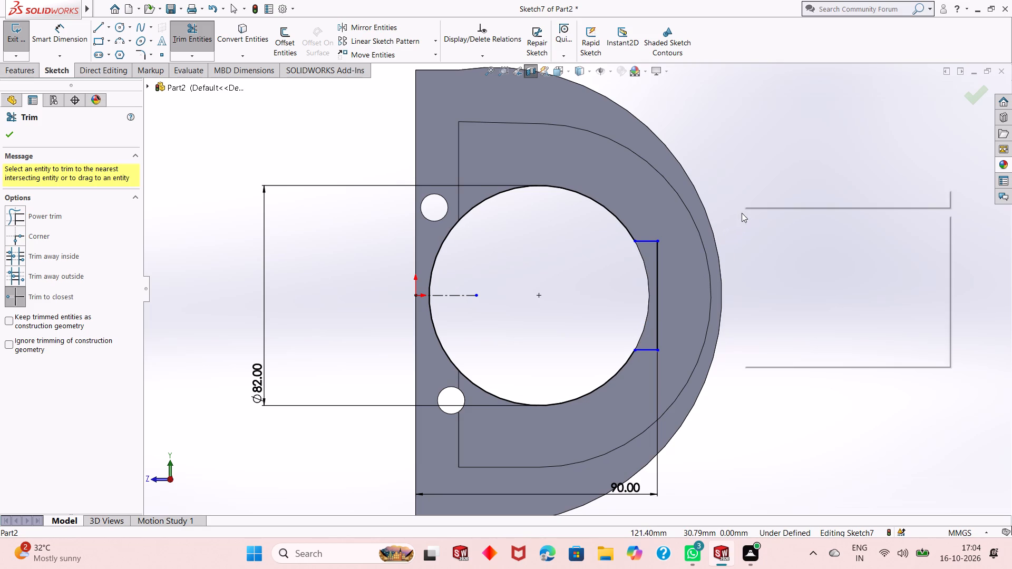
pyautogui.click(758, 250)
# Apply a Fix relation to the upper point where the rectangle meets the circle.
pyautogui.click(632, 244)
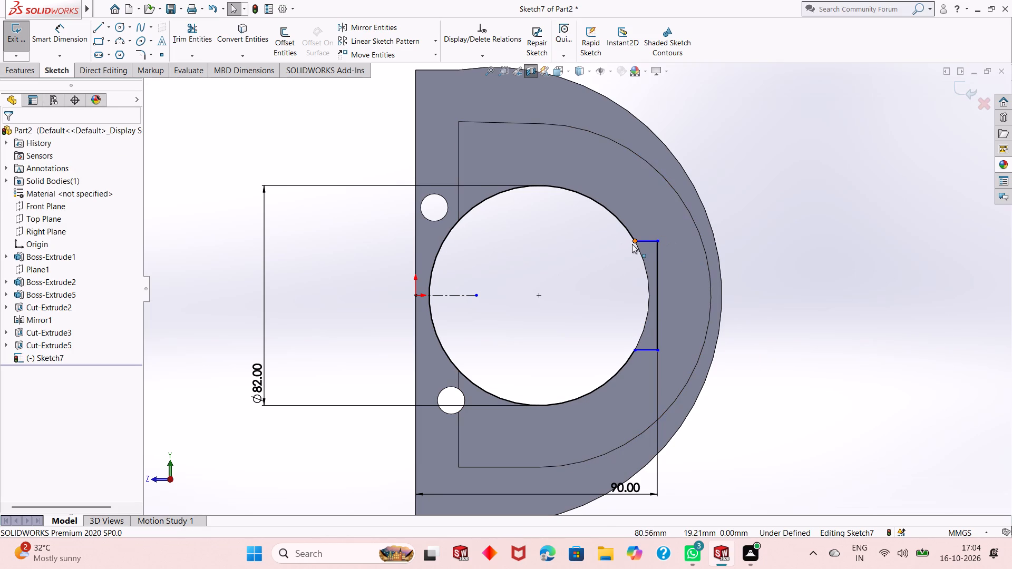
pyautogui.click(678, 199)
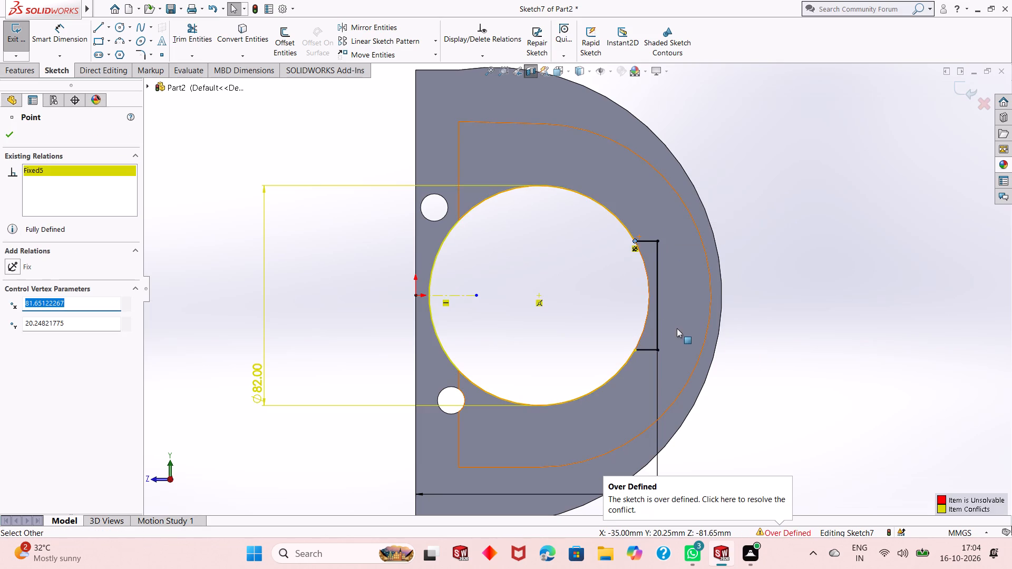
pyautogui.press('Escape')
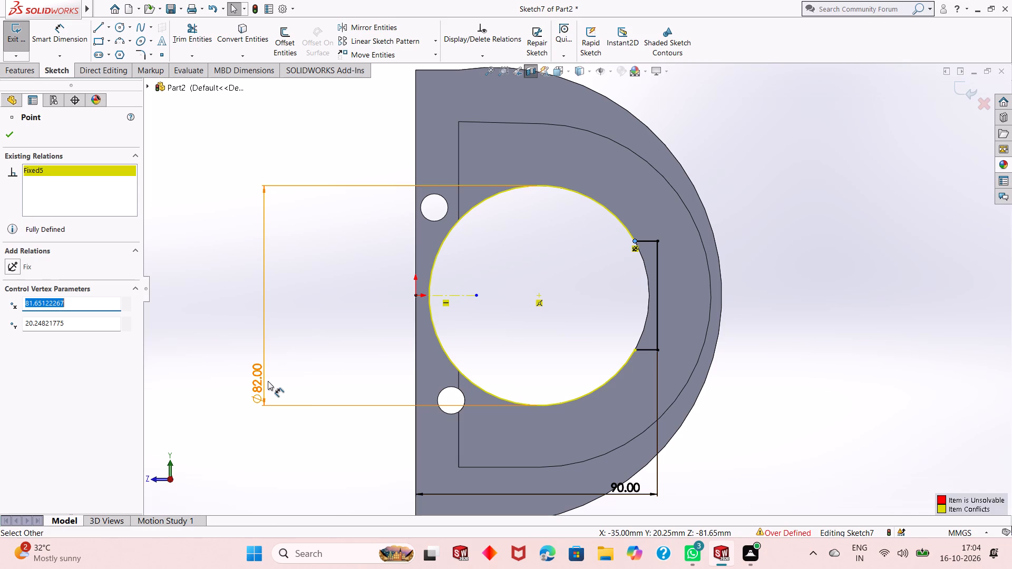
# Delete the circle's 82 mm diameter dimension.
pyautogui.rightClick(261, 382)
pyautogui.click(293, 427)
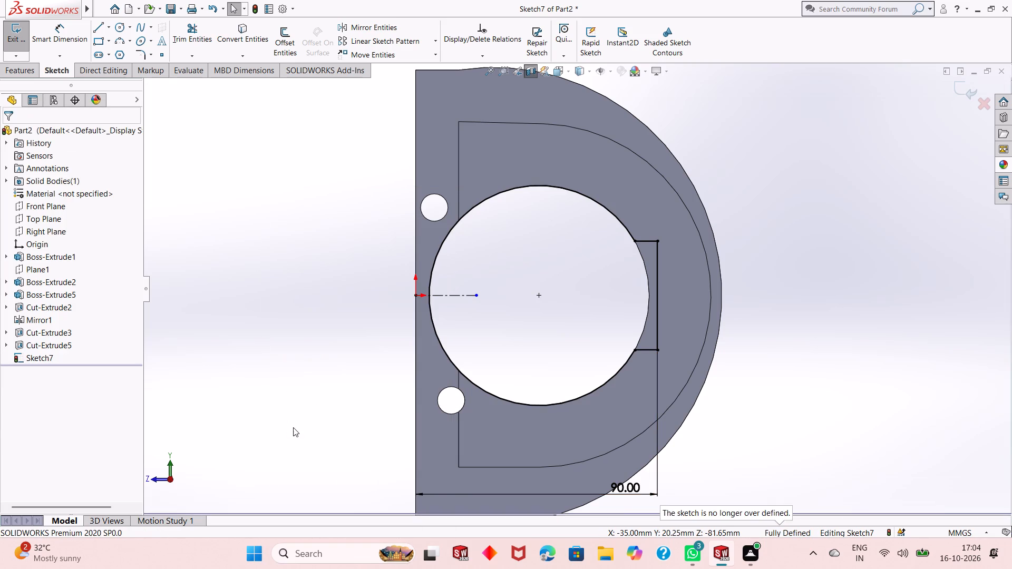
pyautogui.press('Escape')
# Cut-extrude the circle-and-notch profile with a blind depth of 20 mm.
pyautogui.scroll(2, 465, 388)
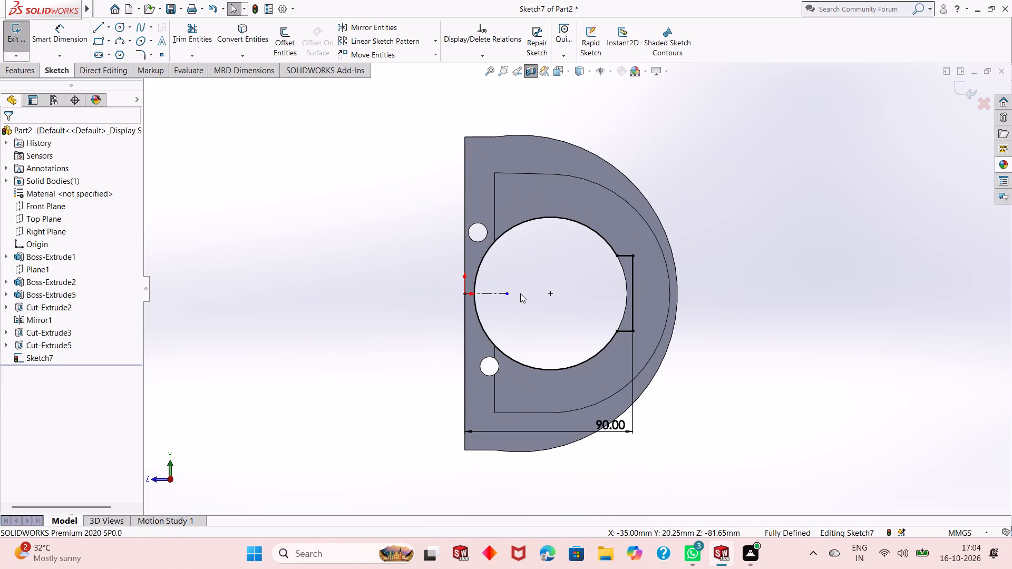
pyautogui.scroll(-1, 520, 293)
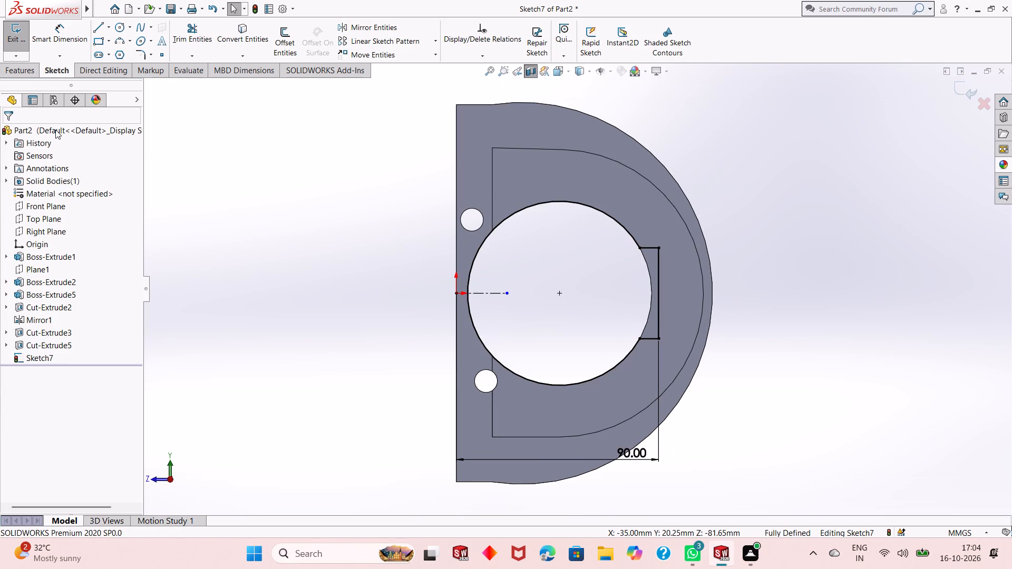
pyautogui.click(21, 70)
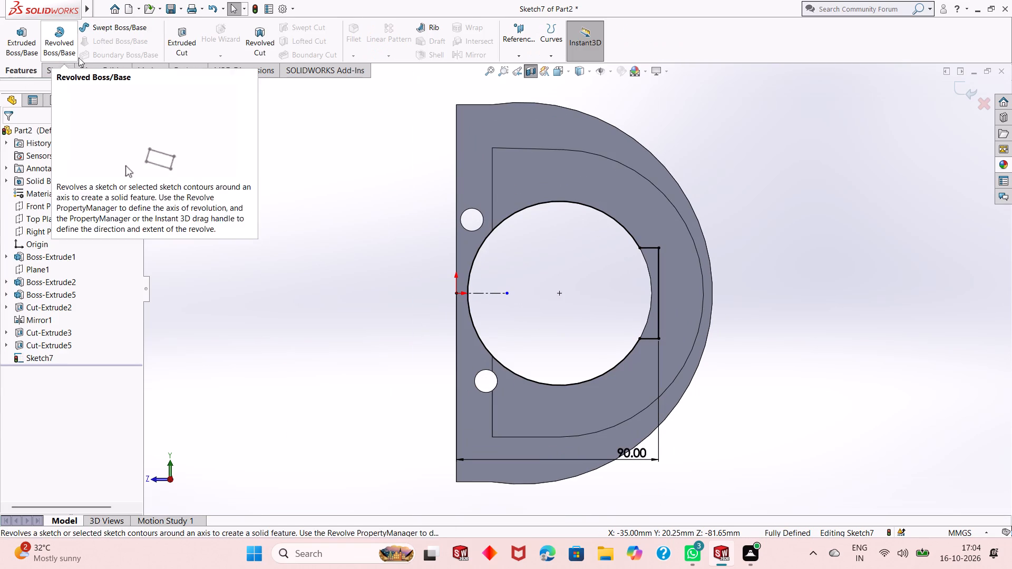
pyautogui.click(199, 43)
pyautogui.click(188, 44)
pyautogui.moveTo(277, 217); pyautogui.dragTo(287, 240, button='middle')
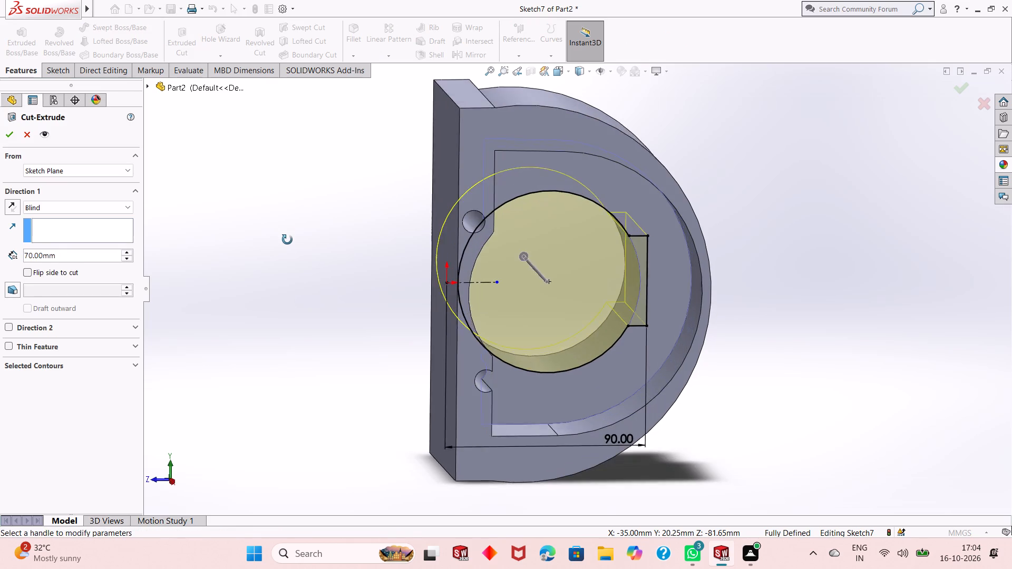
pyautogui.moveTo(287, 240); pyautogui.dragTo(291, 228, button='middle')
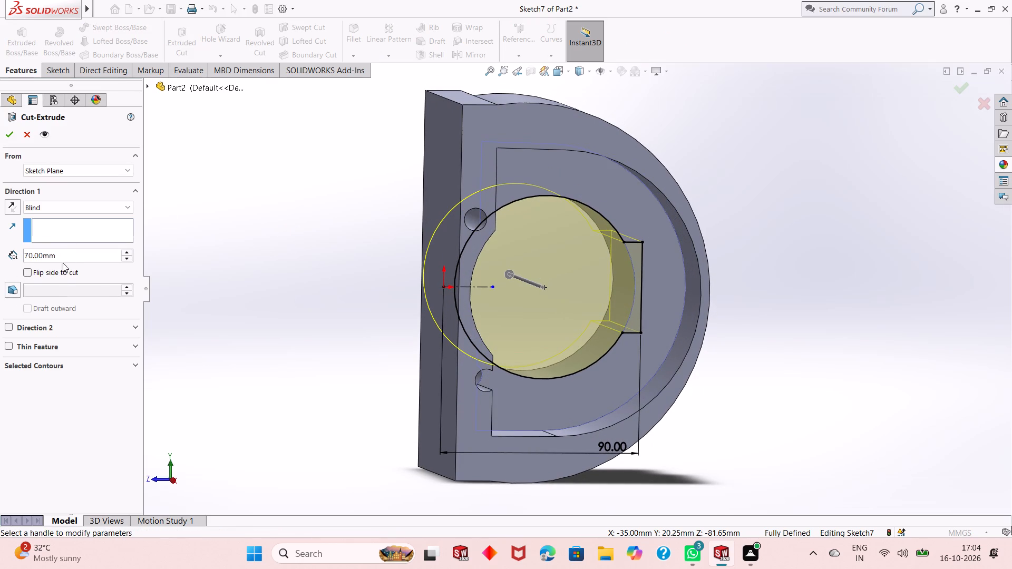
pyautogui.tripleClick(66, 249)
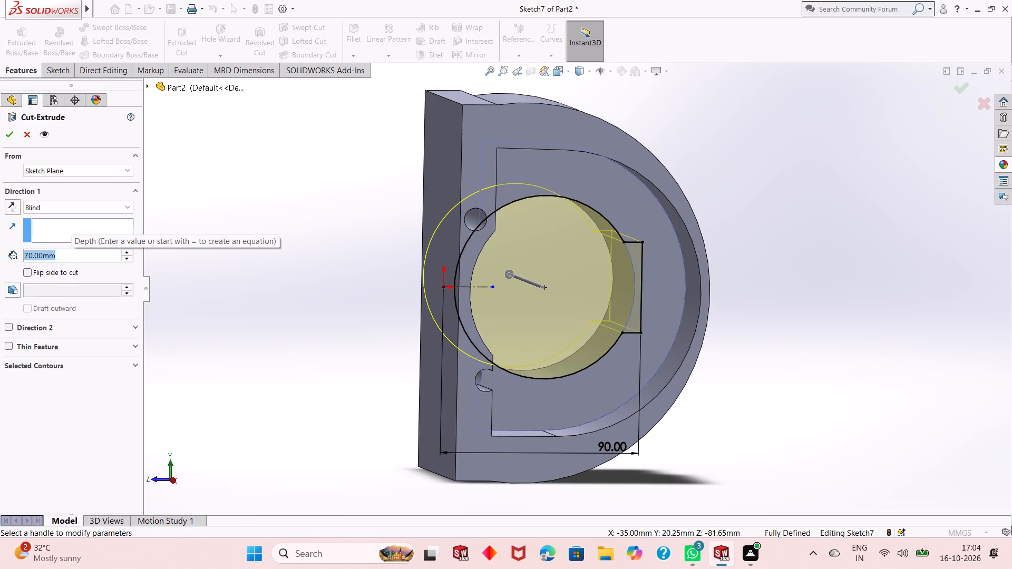
pyautogui.write('20')
pyautogui.press('Return')
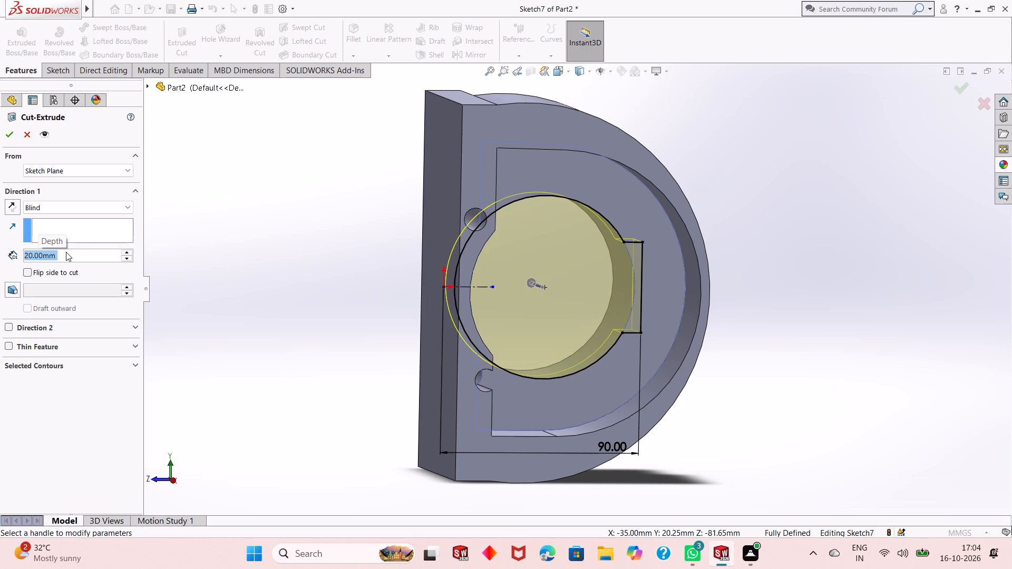
pyautogui.moveTo(359, 330); pyautogui.dragTo(417, 313, button='middle')
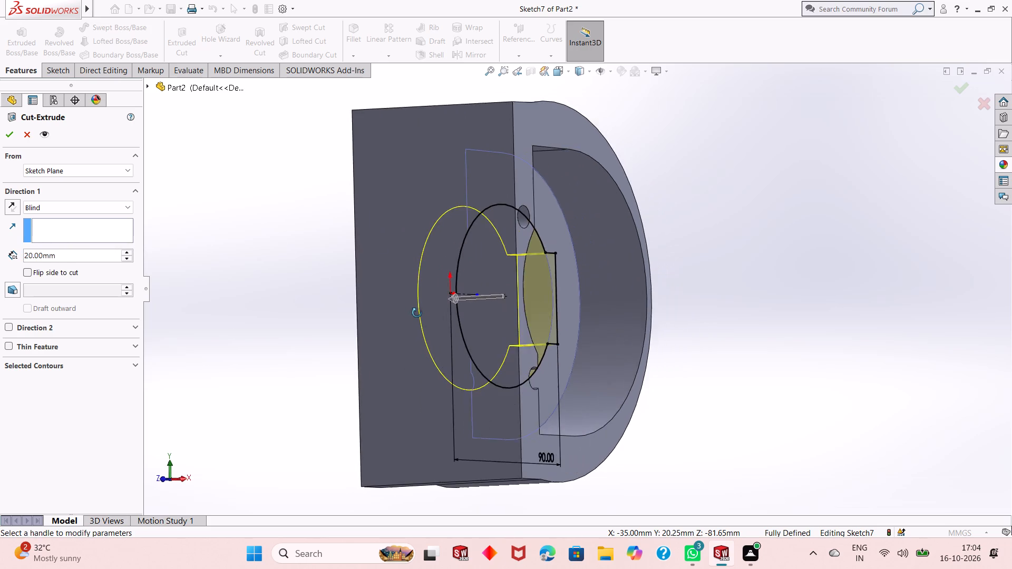
pyautogui.moveTo(417, 313); pyautogui.dragTo(493, 322, button='middle')
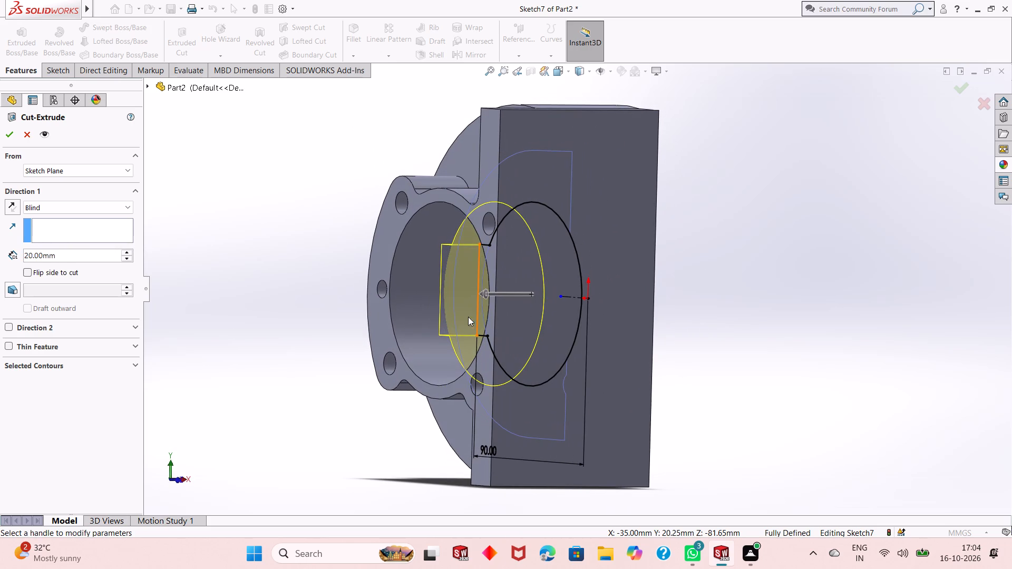
pyautogui.click(5, 132)
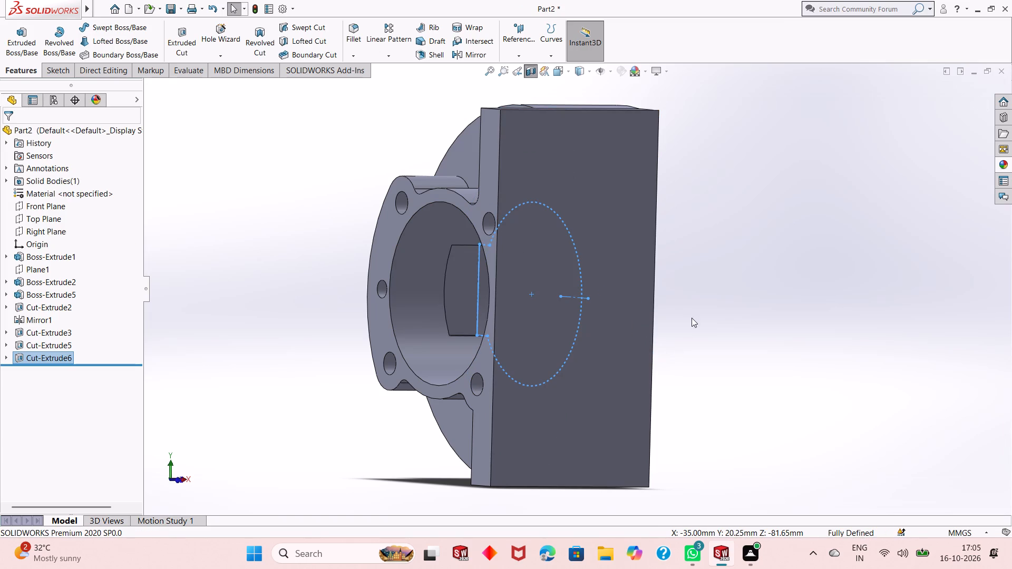
# Examine the new notch beside the bore and the surrounding cavity from several angles.
pyautogui.moveTo(692, 318); pyautogui.dragTo(574, 317, button='middle')
pyautogui.click(745, 264)
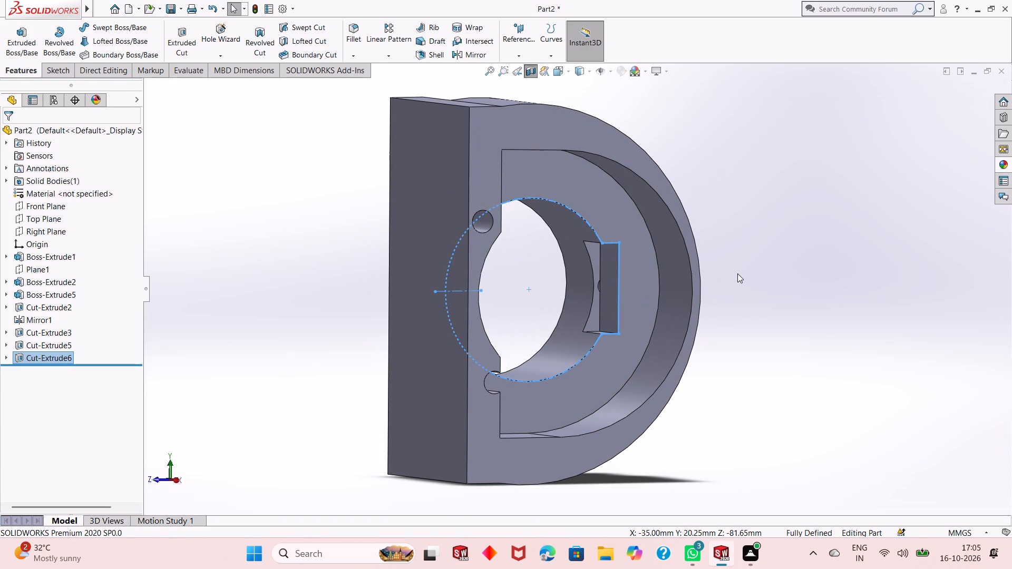
pyautogui.moveTo(737, 280); pyautogui.dragTo(726, 289, button='middle')
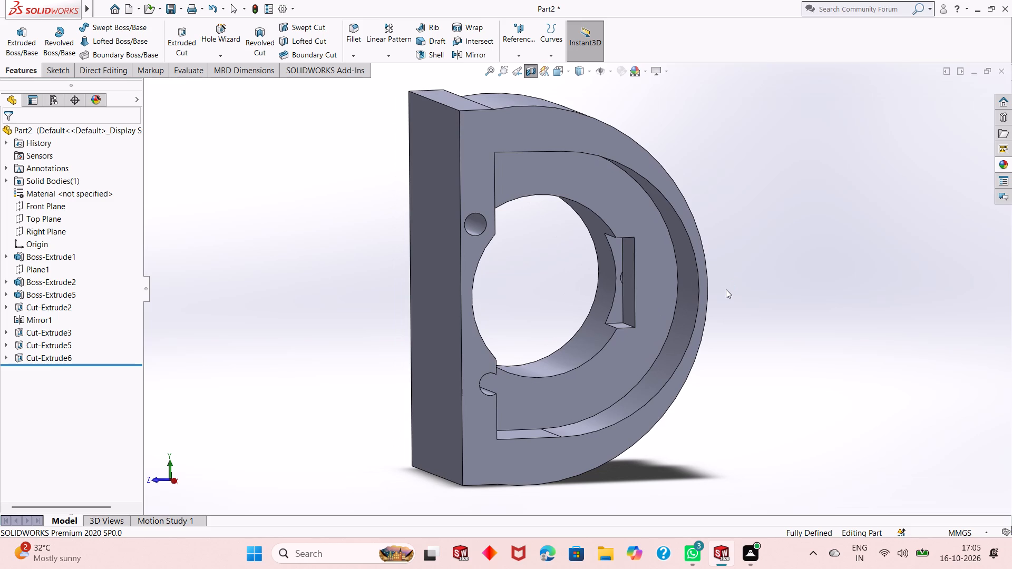
pyautogui.moveTo(740, 332); pyautogui.dragTo(729, 317, button='middle')
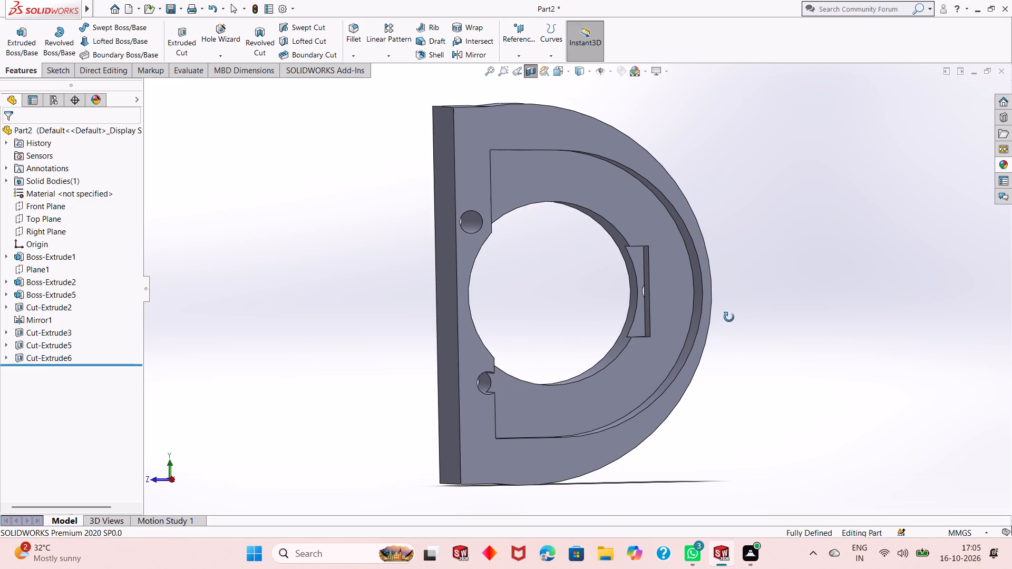
pyautogui.moveTo(729, 317); pyautogui.dragTo(721, 323, button='middle')
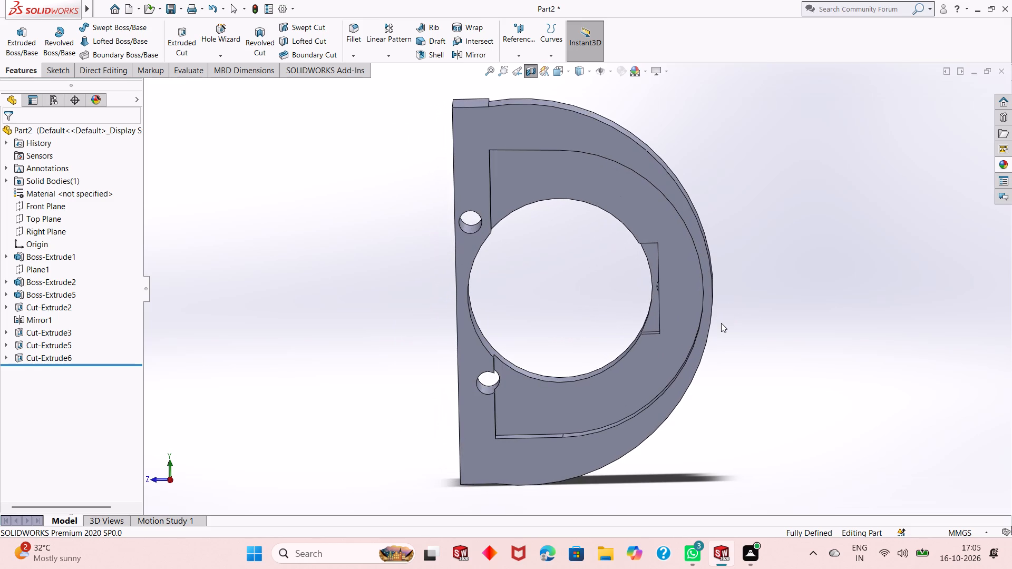
pyautogui.moveTo(728, 358); pyautogui.dragTo(747, 337, button='middle')
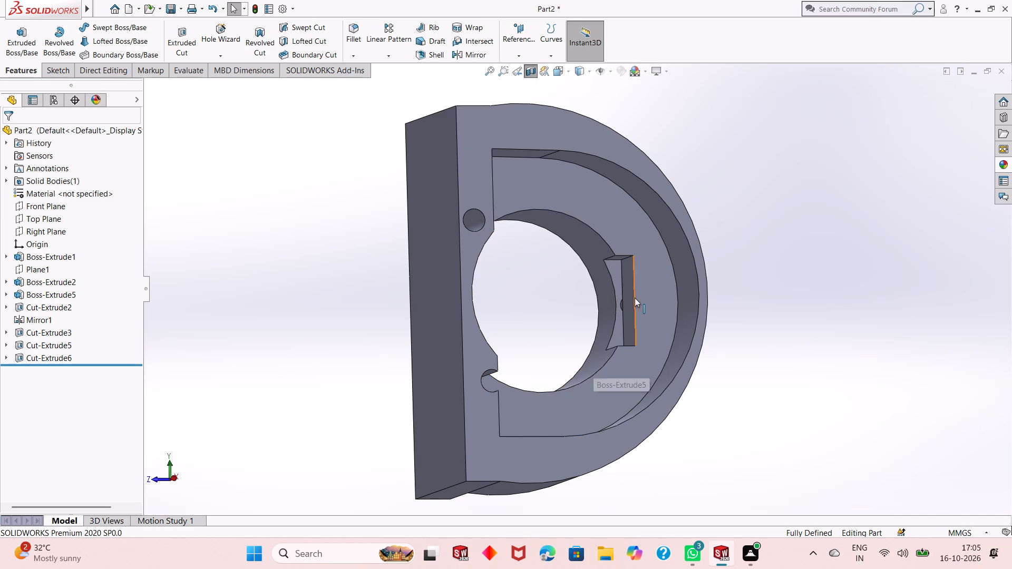
pyautogui.scroll(-1, 635, 298)
pyautogui.scroll(2, 626, 312)
pyautogui.moveTo(674, 271); pyautogui.dragTo(674, 317, button='middle')
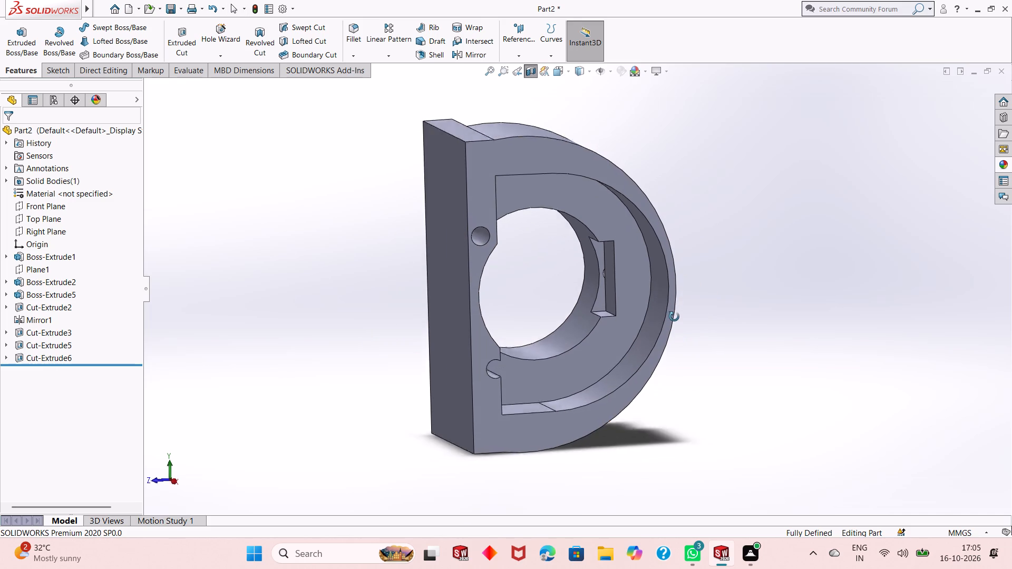
pyautogui.moveTo(674, 317); pyautogui.dragTo(670, 314, button='middle')
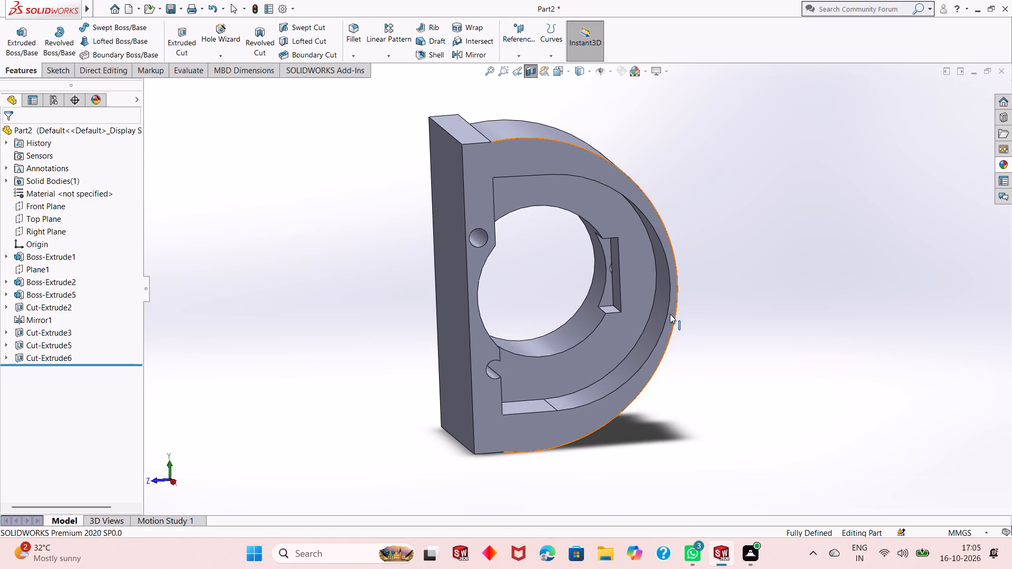
pyautogui.moveTo(670, 319); pyautogui.dragTo(631, 336, button='middle')
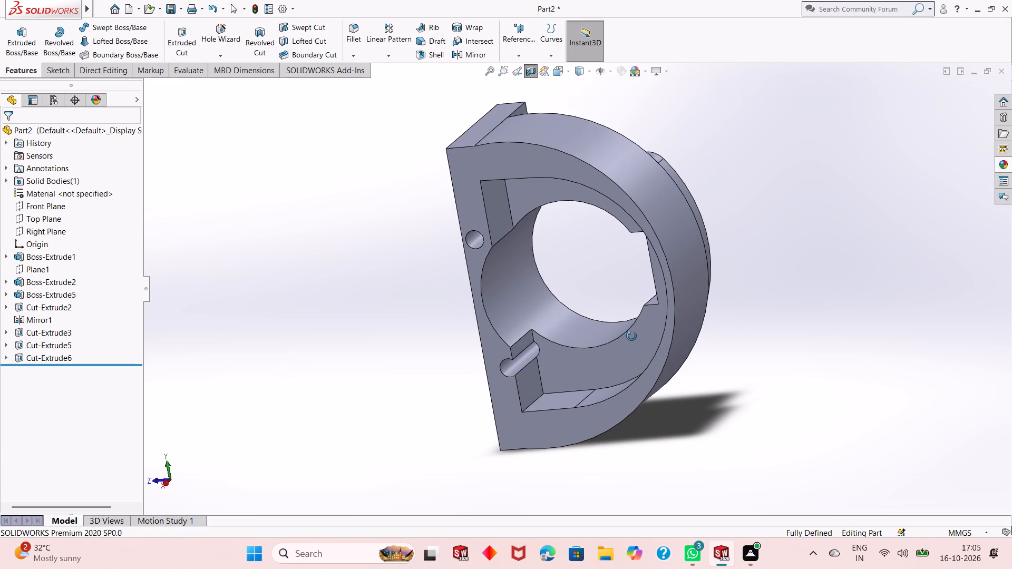
pyautogui.moveTo(631, 336); pyautogui.dragTo(677, 301, button='middle')
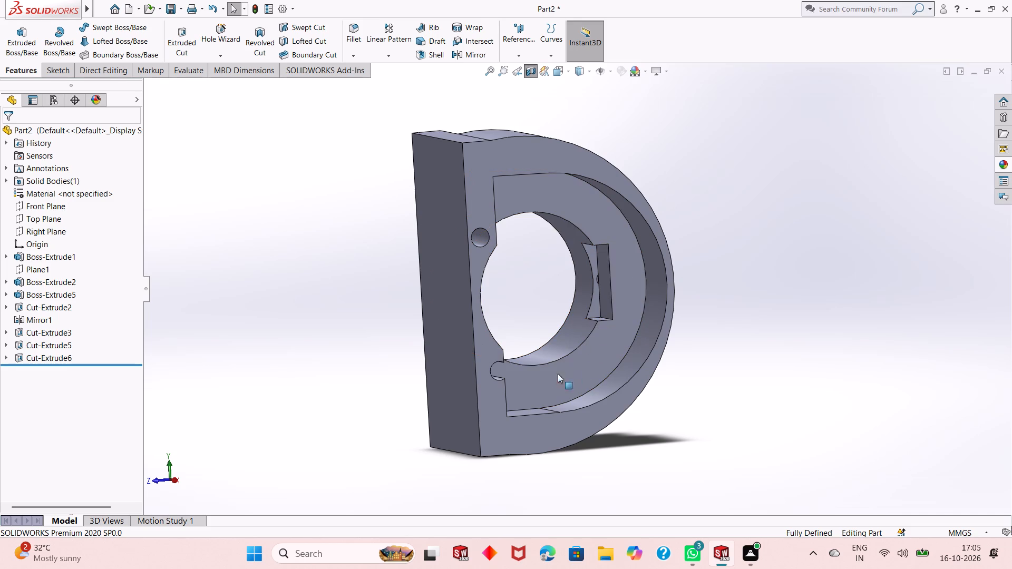
pyautogui.moveTo(617, 204); pyautogui.dragTo(601, 217, button='middle')
pyautogui.scroll(-1, 586, 171)
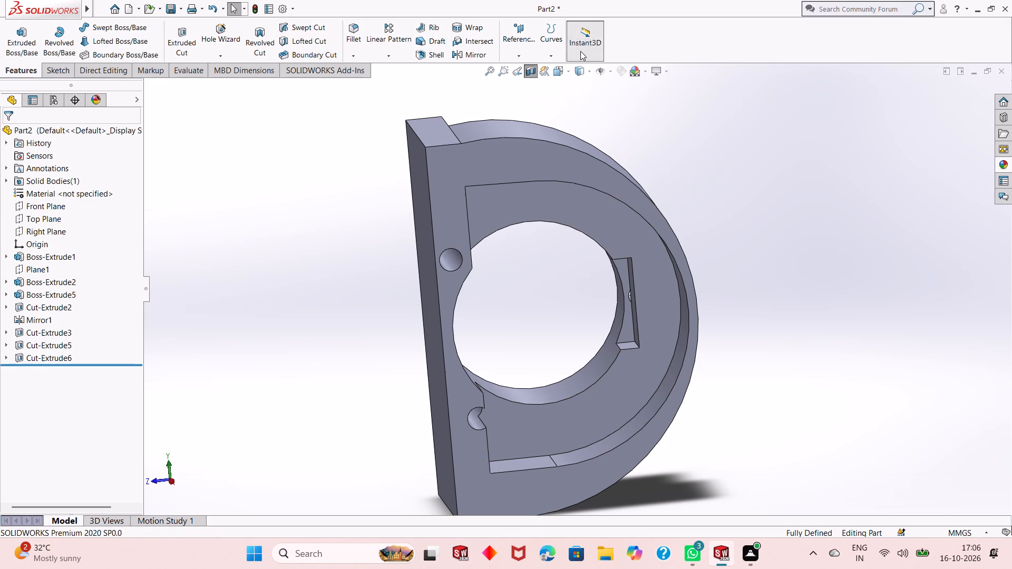
# Start a 4 mm fillet on the two bore arcs and three notch edges at the cavity floor.
pyautogui.click(360, 33)
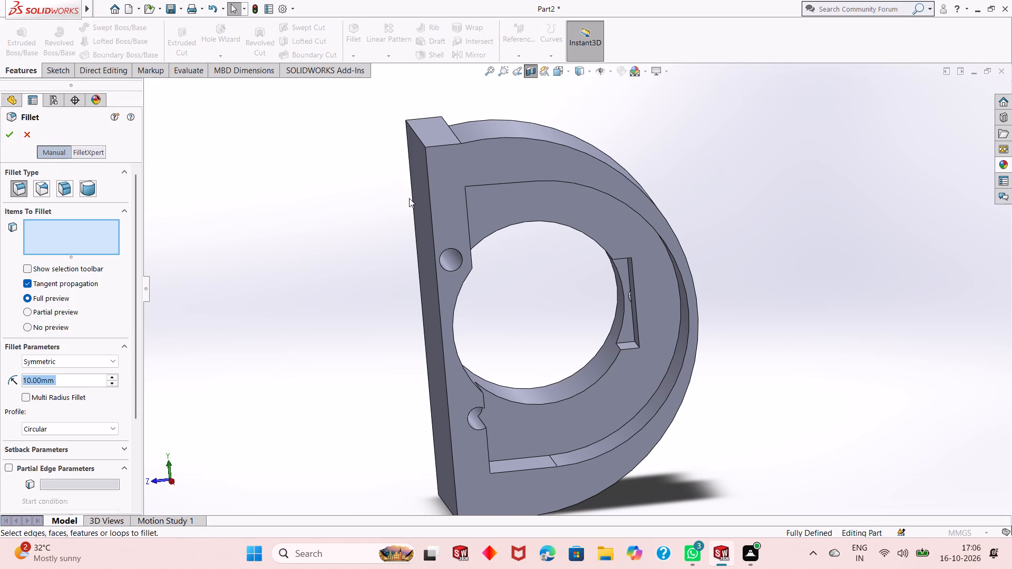
pyautogui.press('4')
pyautogui.press('Return')
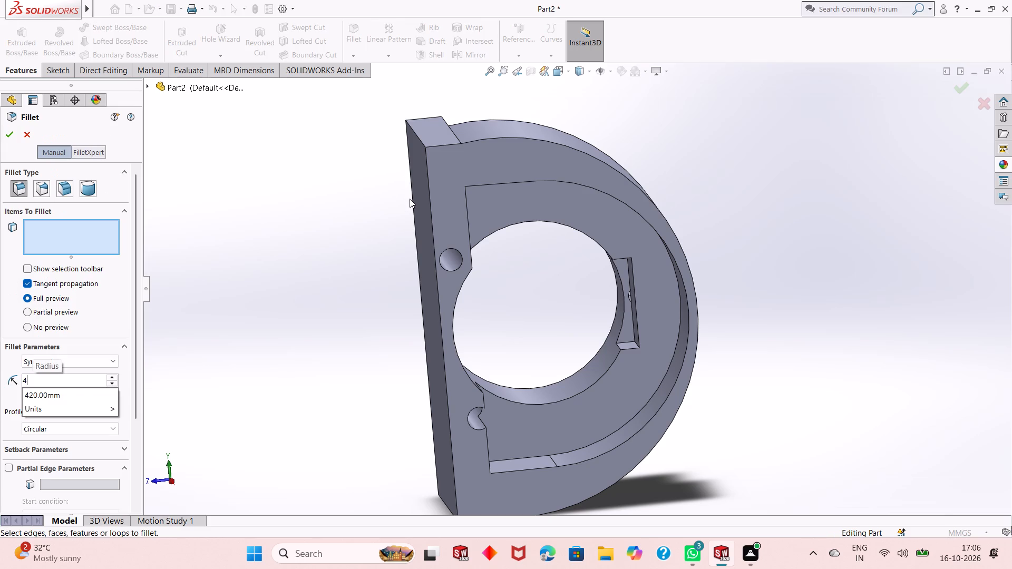
pyautogui.click(607, 372)
pyautogui.click(635, 348)
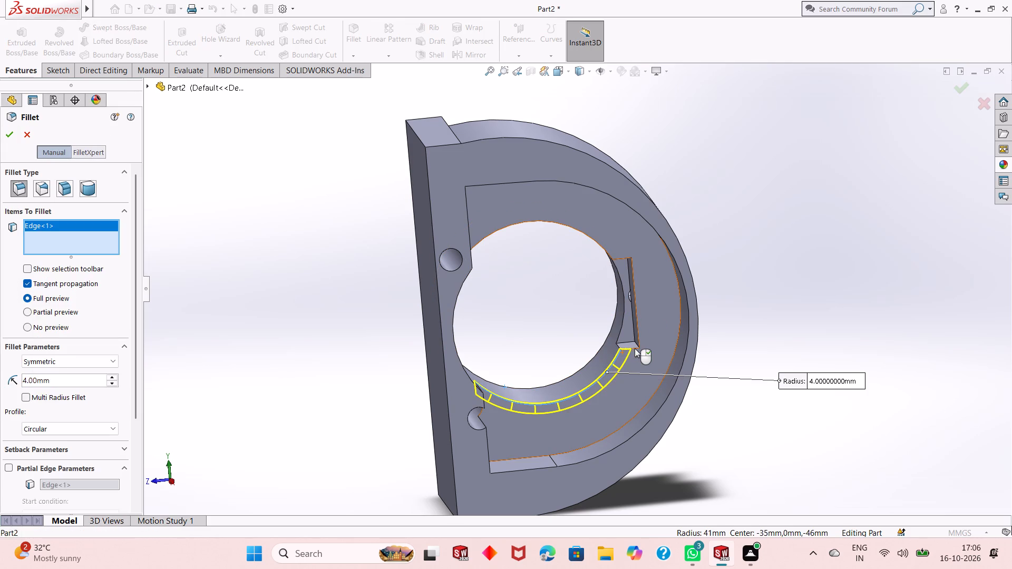
pyautogui.click(637, 328)
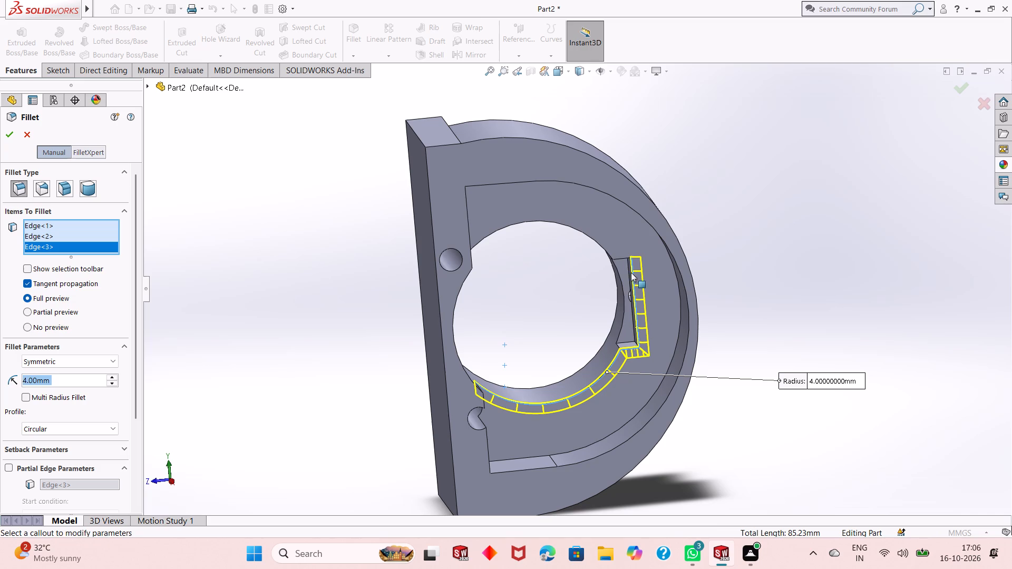
pyautogui.click(625, 259)
pyautogui.click(601, 247)
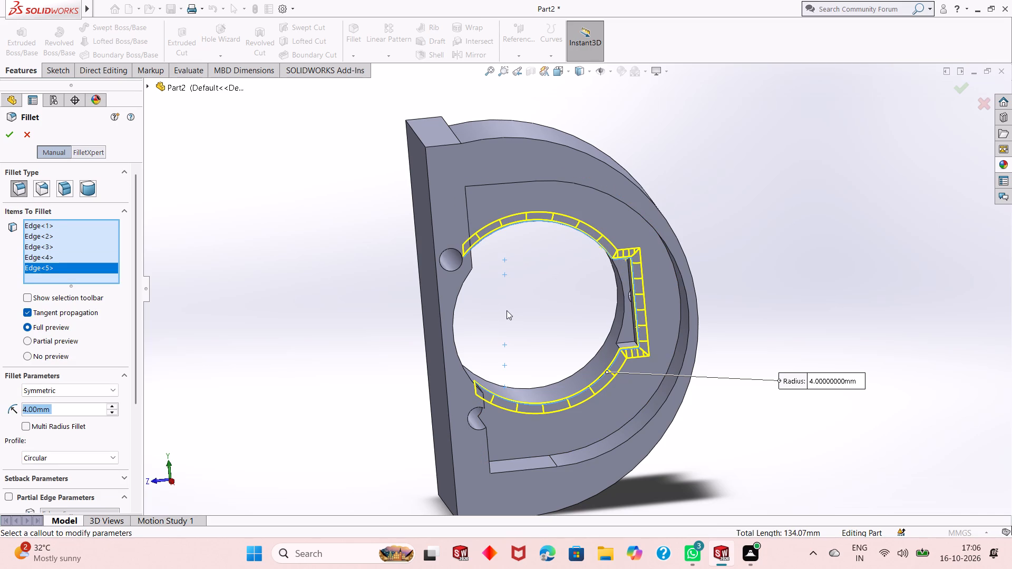
# Set the fillet radius to 3 mm and apply it to the selected bore and notch edges.
pyautogui.moveTo(508, 308); pyautogui.dragTo(494, 313, button='middle')
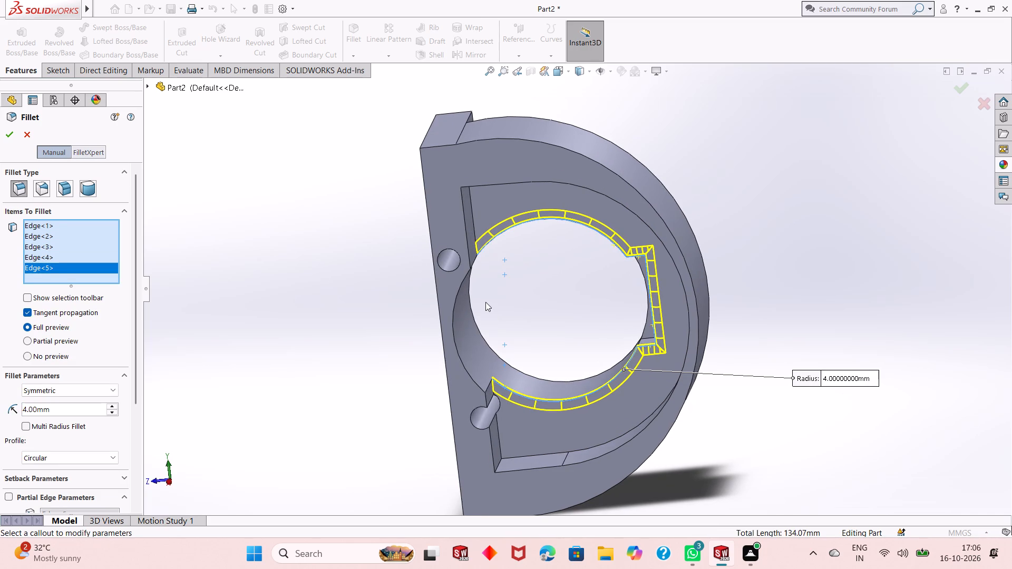
pyautogui.moveTo(485, 302); pyautogui.dragTo(497, 289, button='middle')
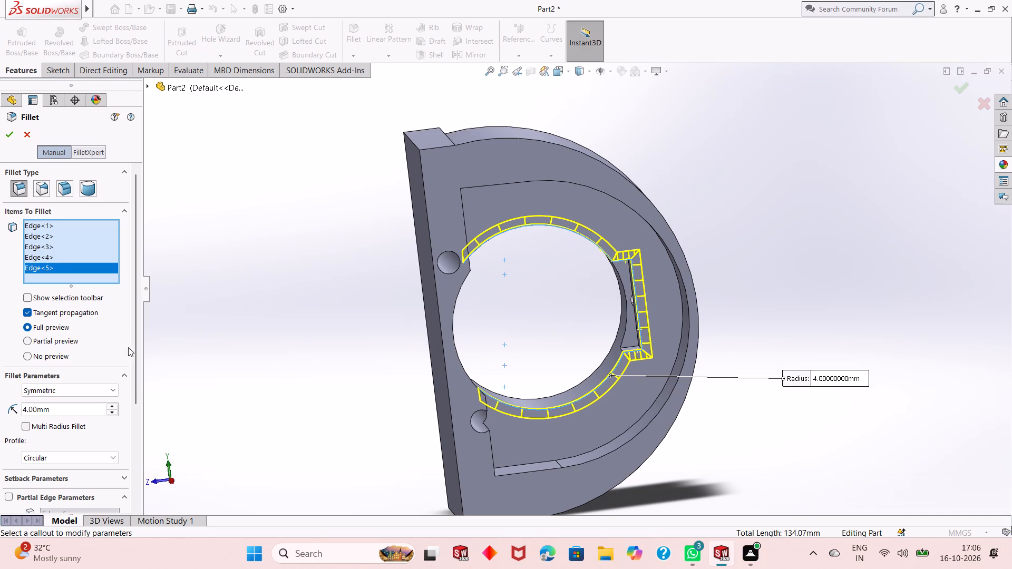
pyautogui.doubleClick(73, 408)
pyautogui.press('3')
pyautogui.press('Return')
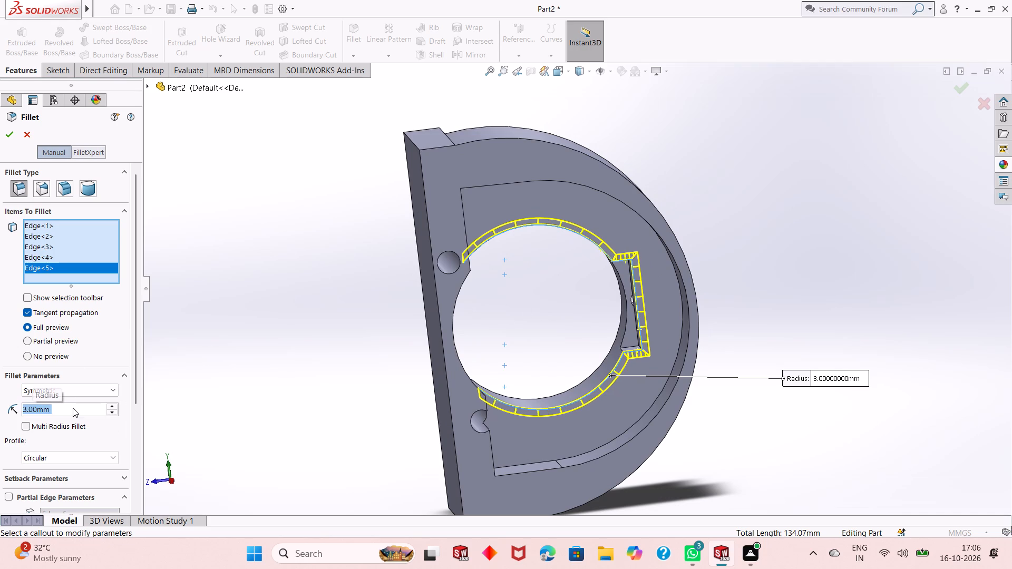
pyautogui.click(6, 133)
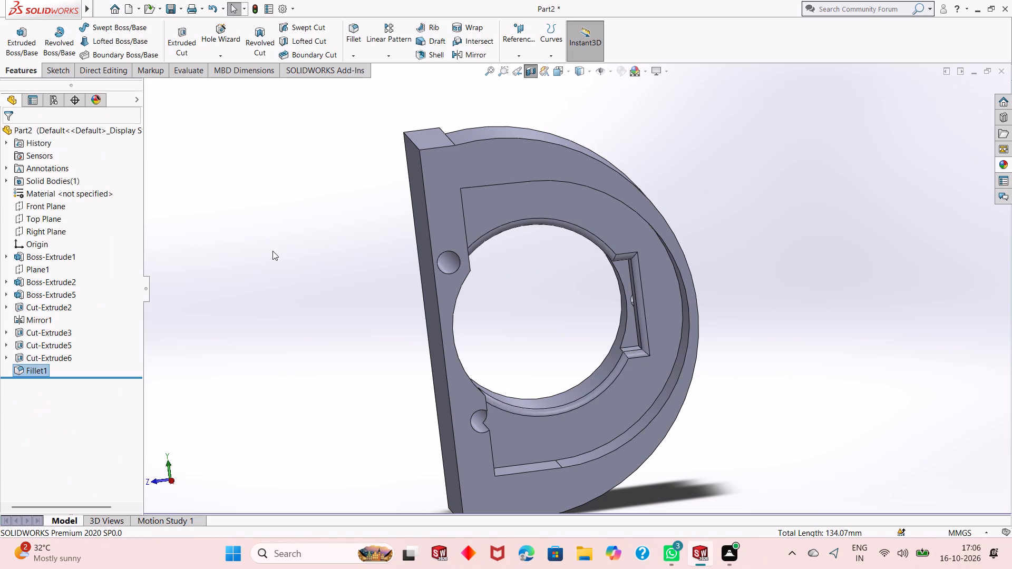
# Reopen the bore-and-notch fillet for editing and add the notch's long inner edge, short upper inner edge and upper inner corner edge.
pyautogui.scroll(1, 314, 297)
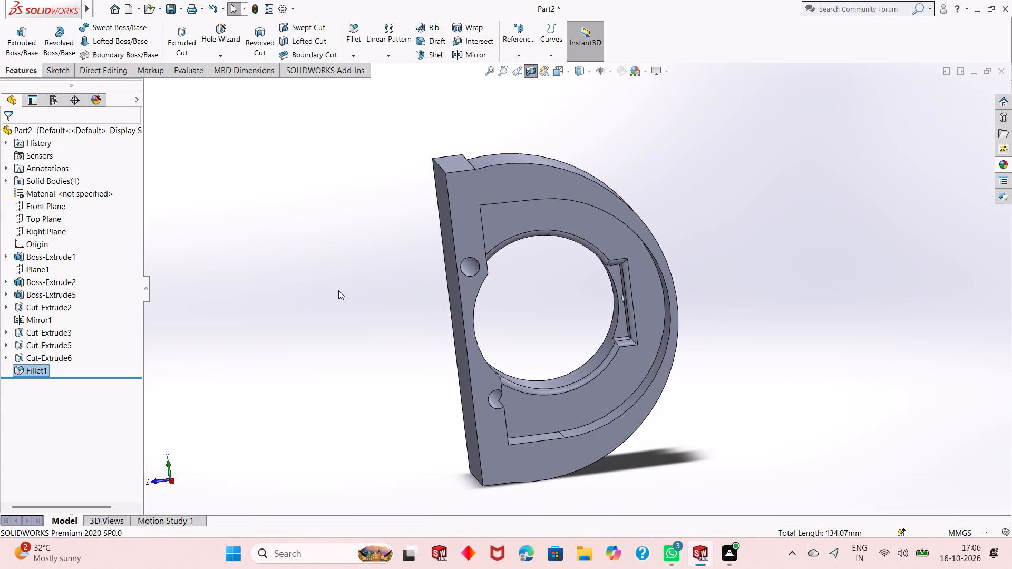
pyautogui.moveTo(430, 381); pyautogui.dragTo(430, 382, button='middle')
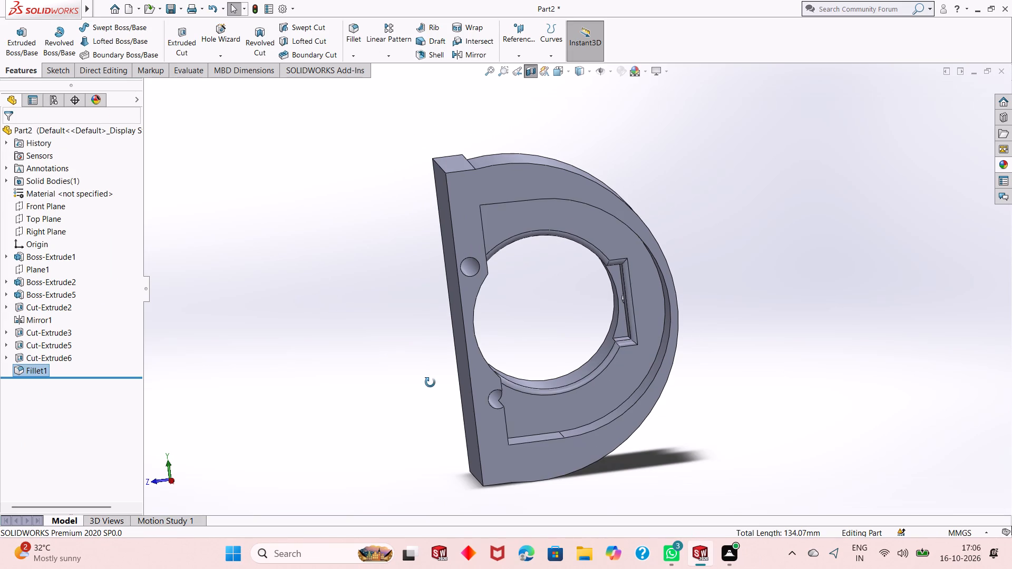
pyautogui.moveTo(430, 382); pyautogui.dragTo(441, 374, button='middle')
pyautogui.scroll(-1, 616, 285)
pyautogui.press('Escape')
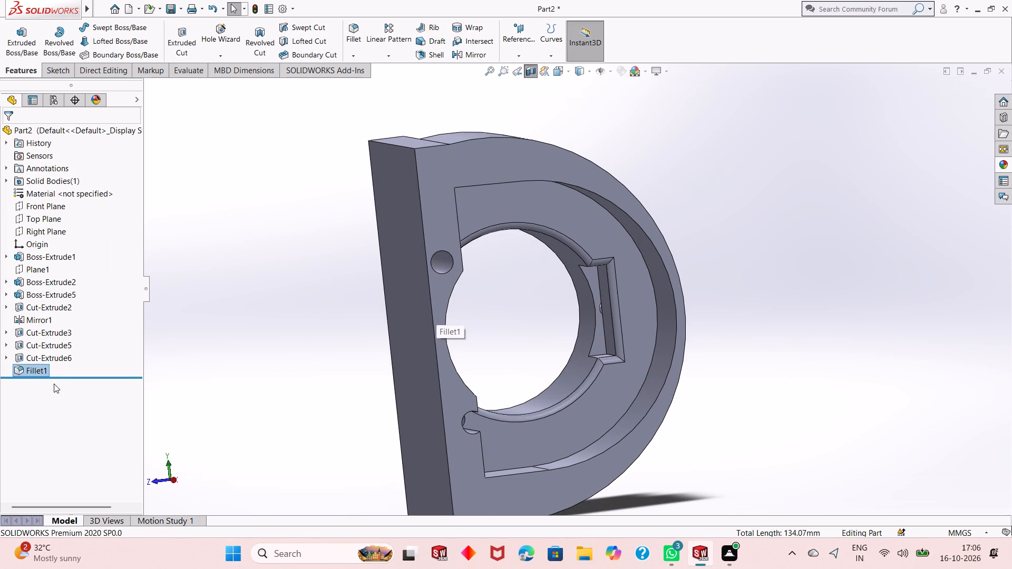
pyautogui.press('Escape')
pyautogui.click(36, 370)
pyautogui.click(47, 344)
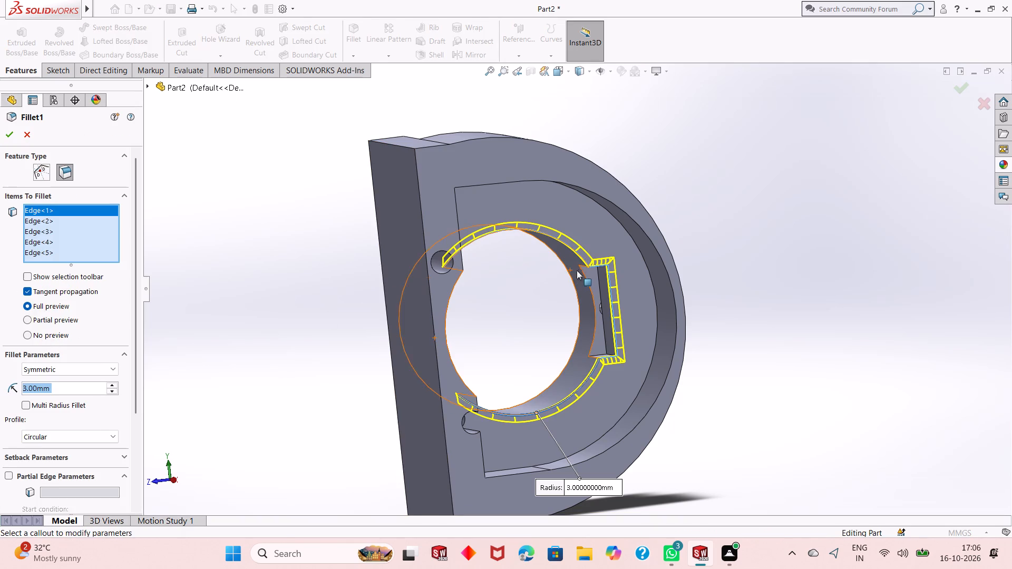
pyautogui.click(599, 283)
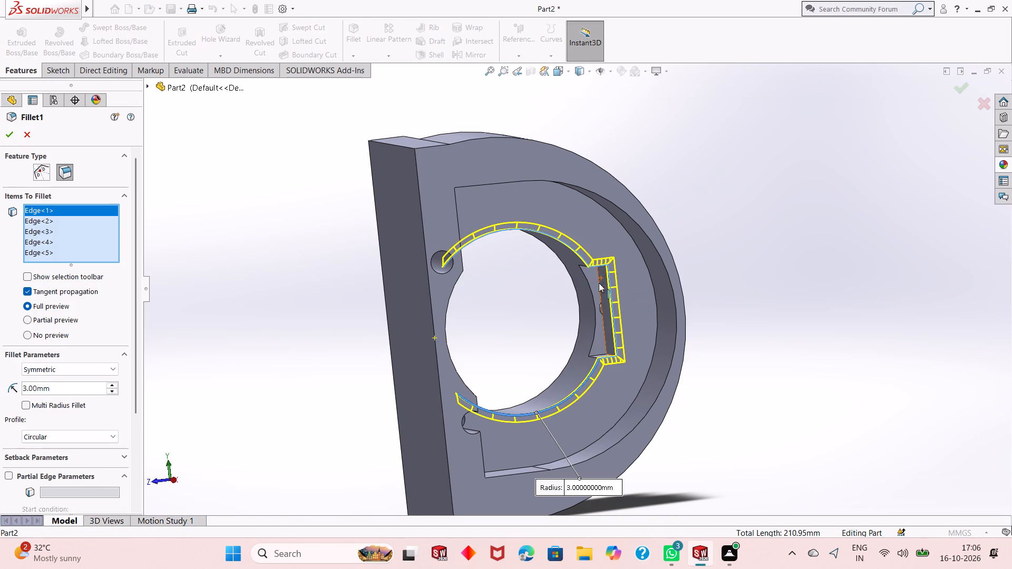
pyautogui.moveTo(607, 323); pyautogui.dragTo(604, 301, button='middle')
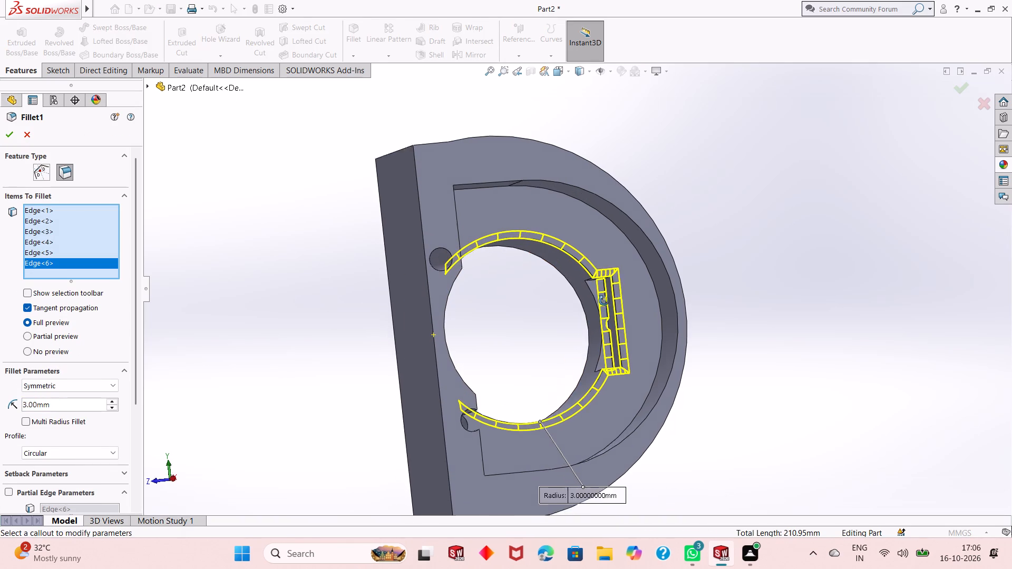
pyautogui.moveTo(604, 301); pyautogui.dragTo(603, 296, button='middle')
pyautogui.click(595, 288)
pyautogui.moveTo(601, 289); pyautogui.dragTo(606, 264, button='middle')
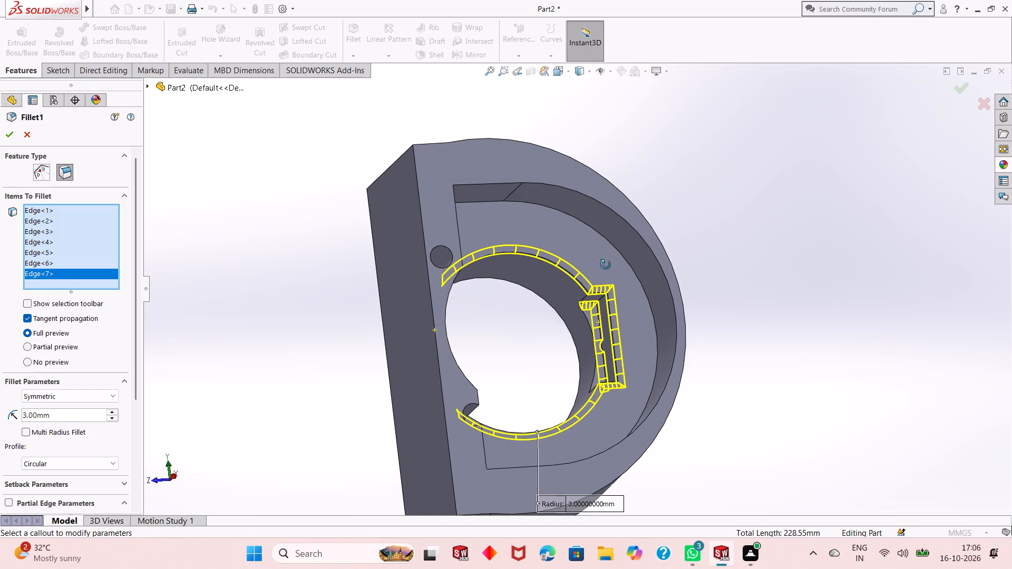
pyautogui.moveTo(606, 264); pyautogui.dragTo(607, 261, button='middle')
pyautogui.scroll(-5, 585, 312)
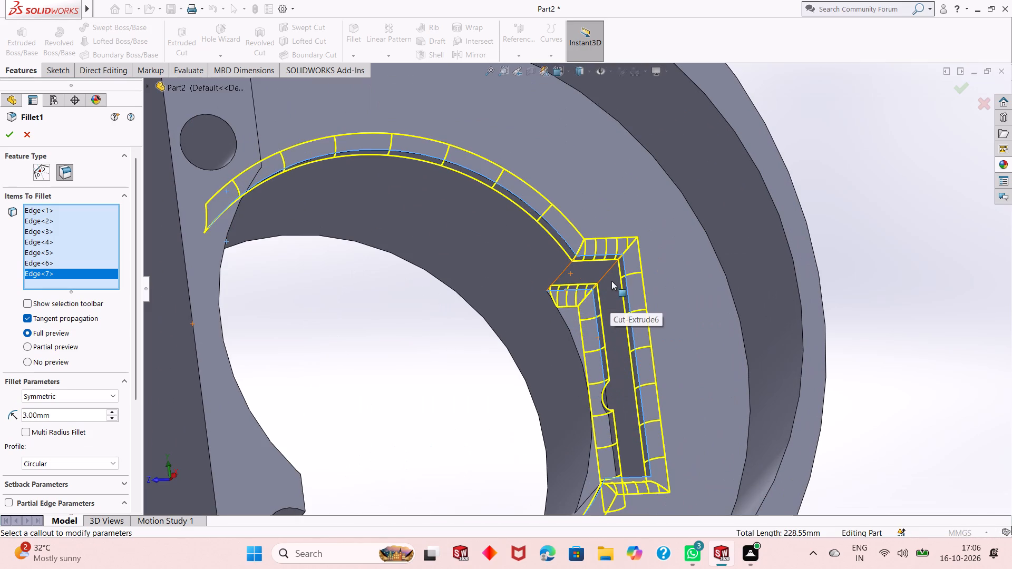
pyautogui.click(612, 268)
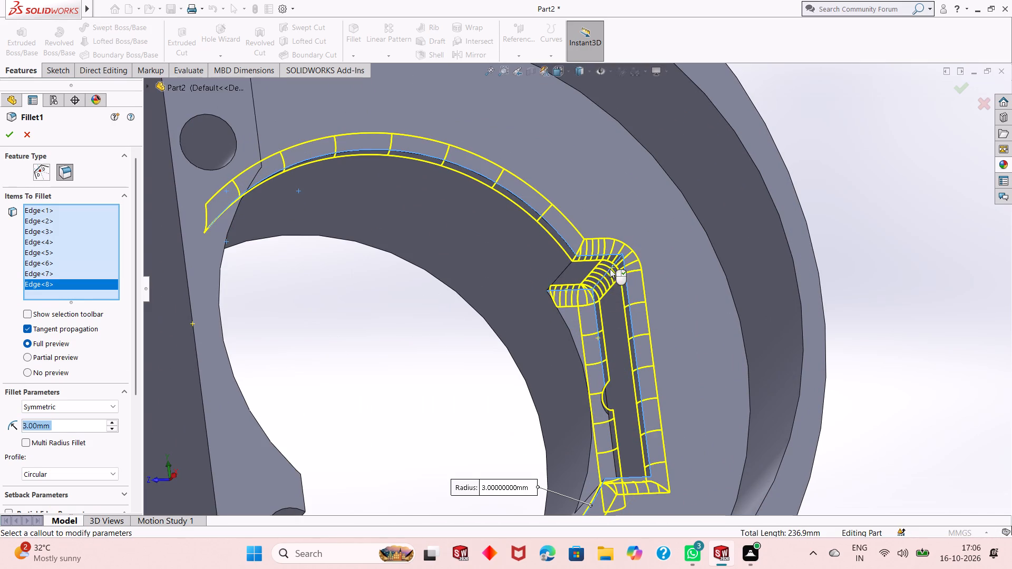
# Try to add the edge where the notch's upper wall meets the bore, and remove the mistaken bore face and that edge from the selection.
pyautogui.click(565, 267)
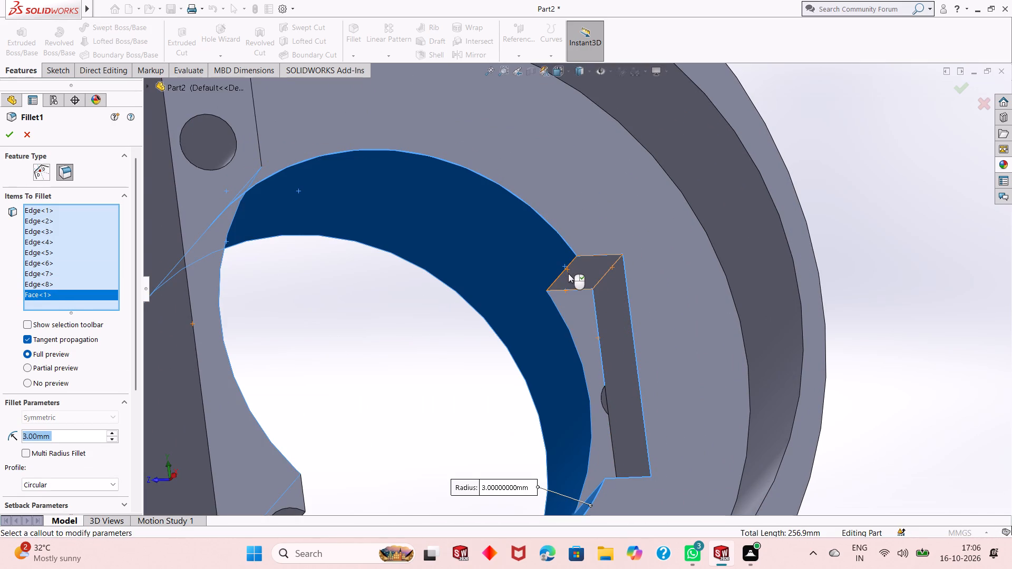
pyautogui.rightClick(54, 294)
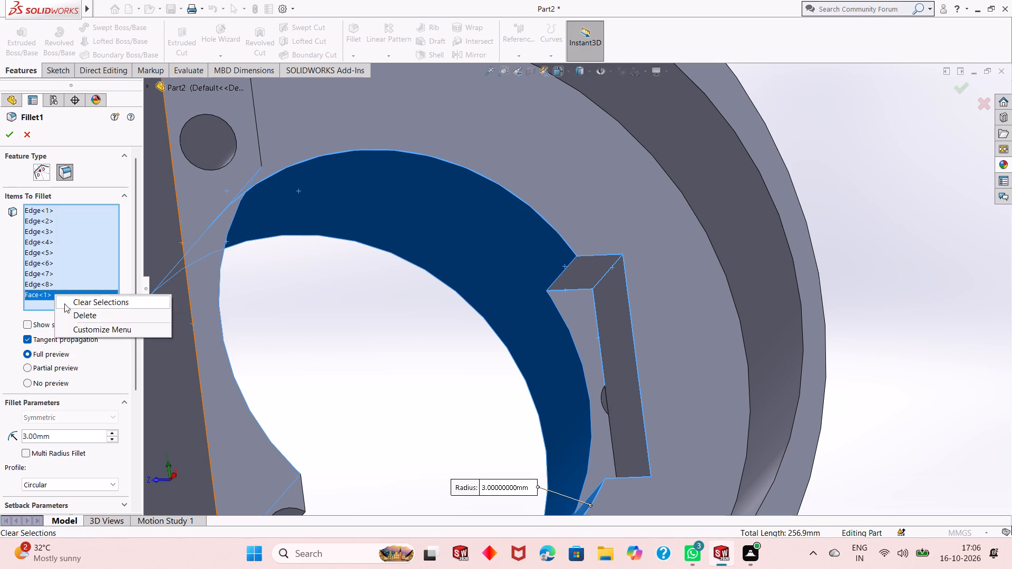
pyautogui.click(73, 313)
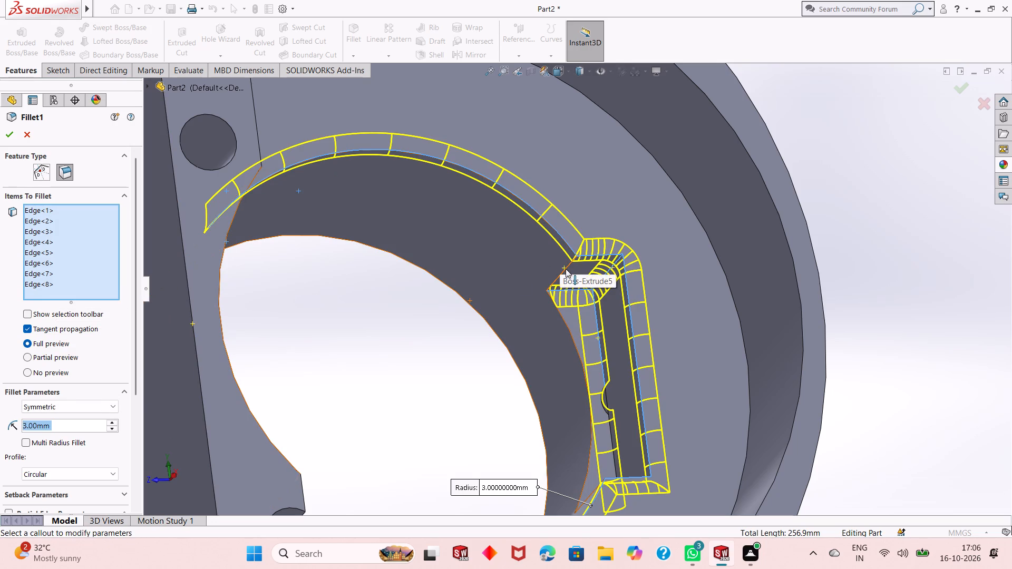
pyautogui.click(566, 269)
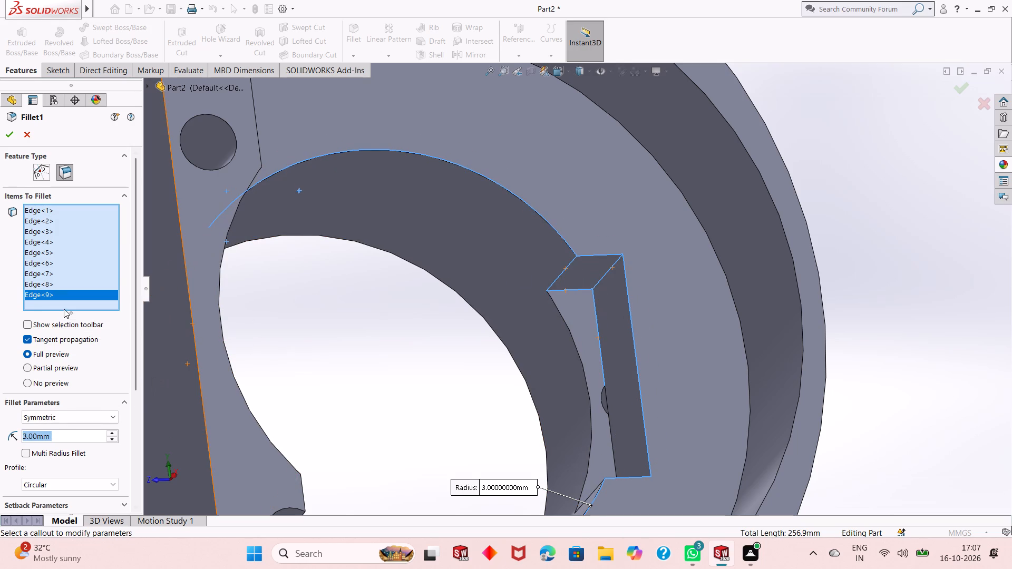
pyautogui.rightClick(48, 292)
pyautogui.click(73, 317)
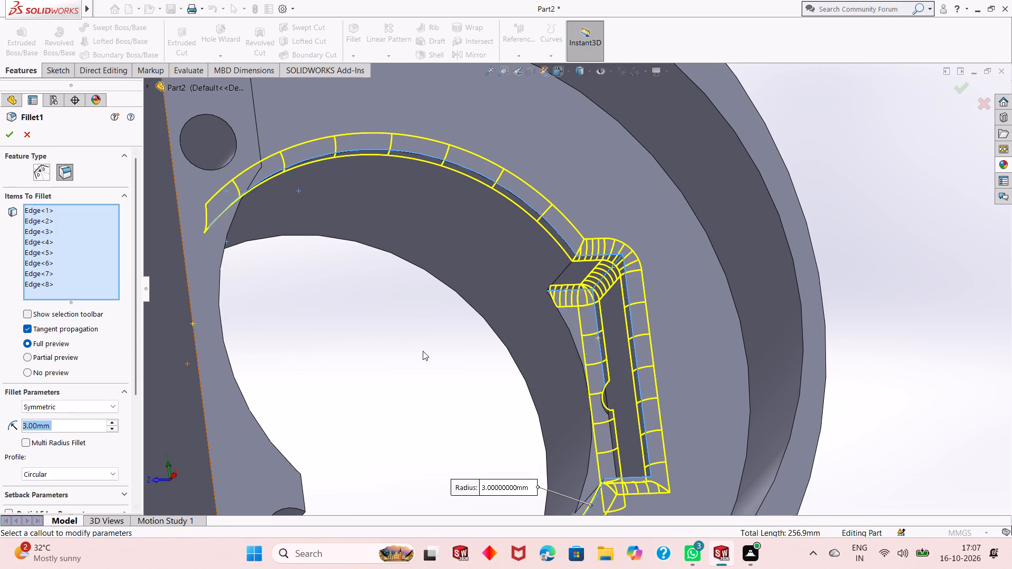
# Set the radius of the bore-and-notch fillet to 2 mm.
pyautogui.press('2')
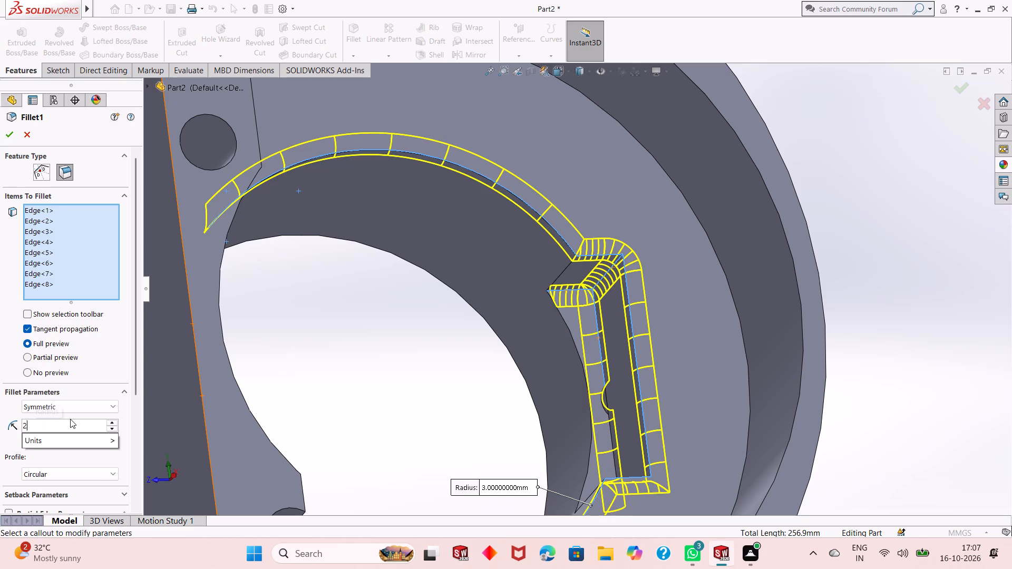
pyautogui.press('Return')
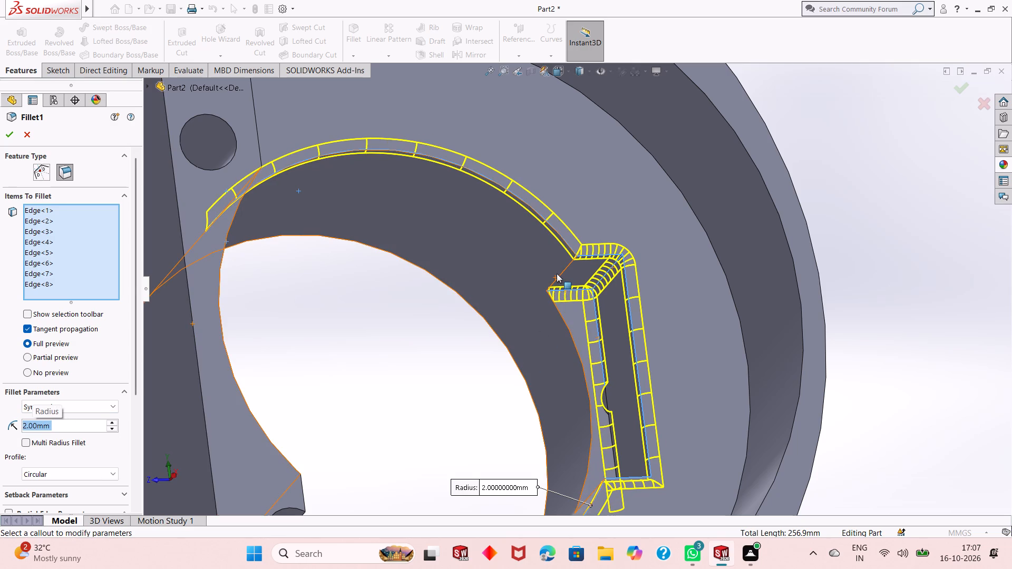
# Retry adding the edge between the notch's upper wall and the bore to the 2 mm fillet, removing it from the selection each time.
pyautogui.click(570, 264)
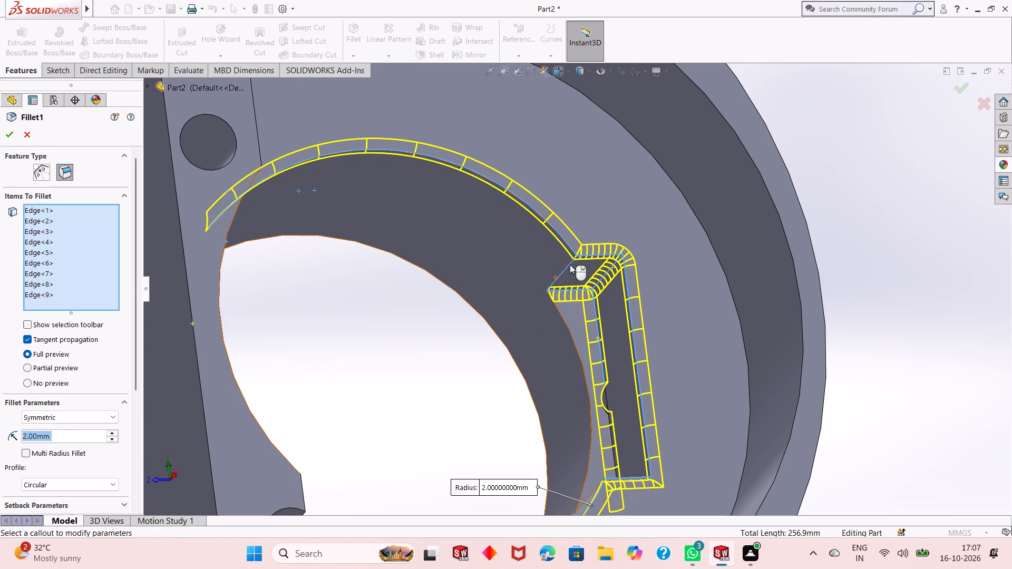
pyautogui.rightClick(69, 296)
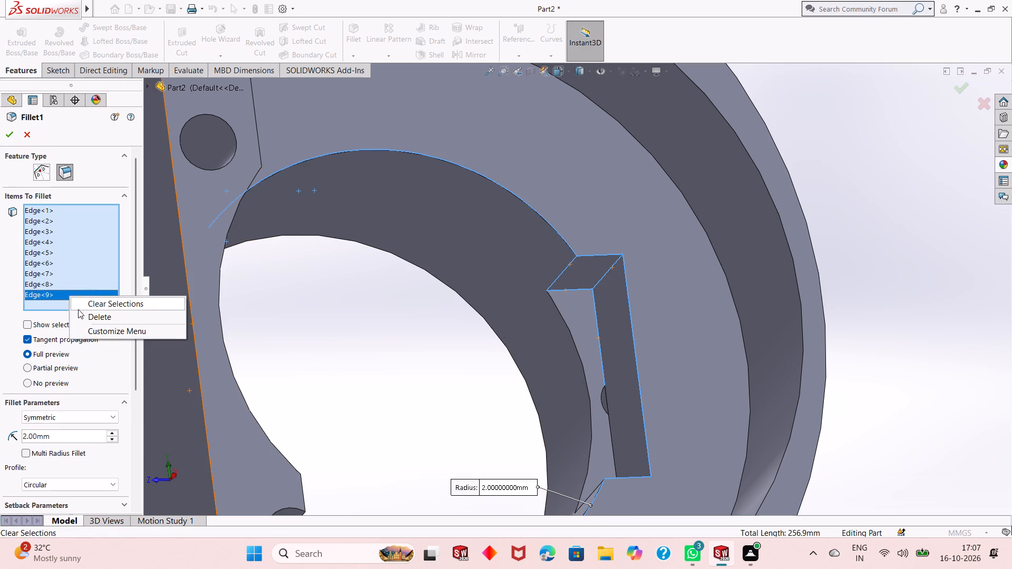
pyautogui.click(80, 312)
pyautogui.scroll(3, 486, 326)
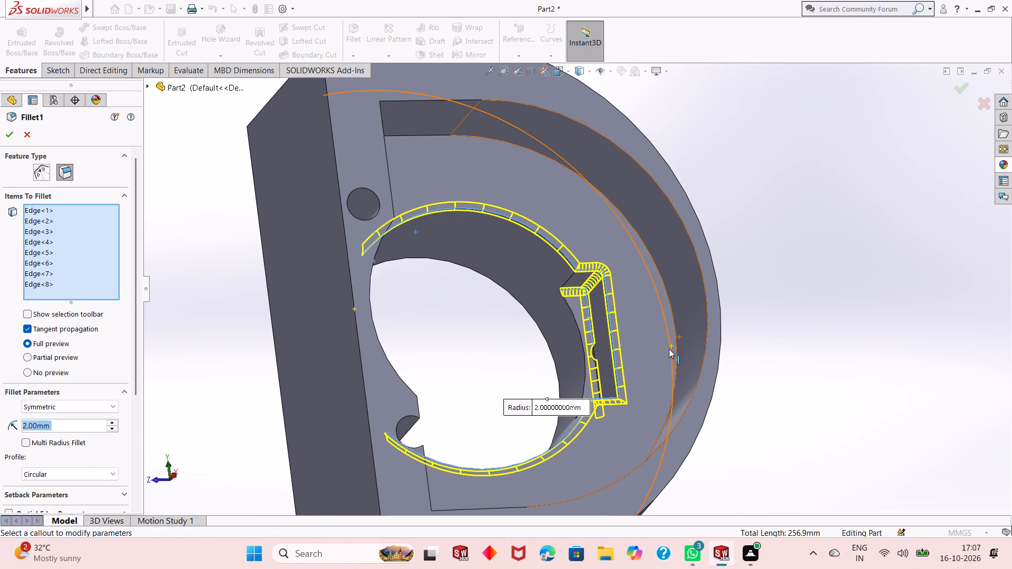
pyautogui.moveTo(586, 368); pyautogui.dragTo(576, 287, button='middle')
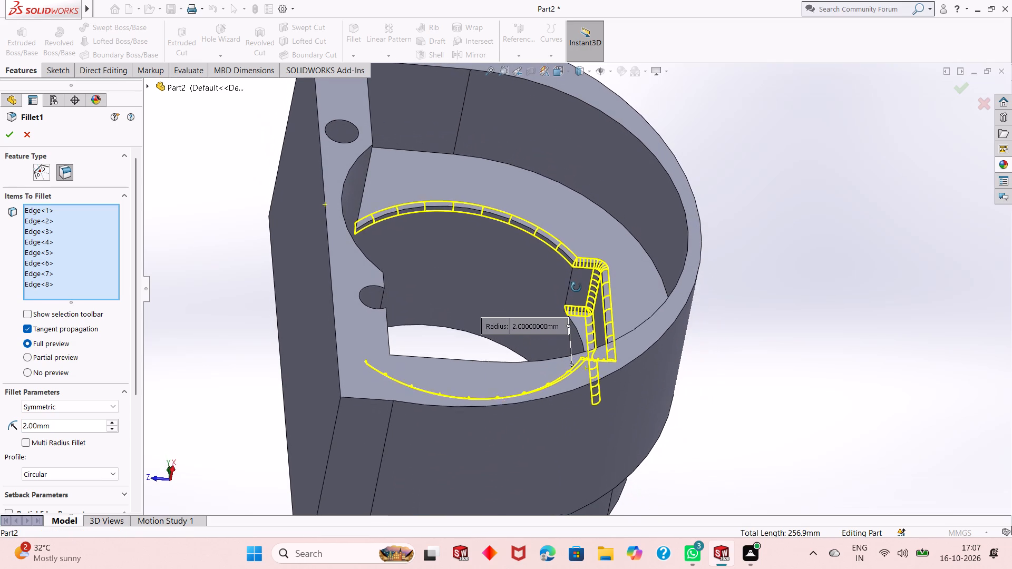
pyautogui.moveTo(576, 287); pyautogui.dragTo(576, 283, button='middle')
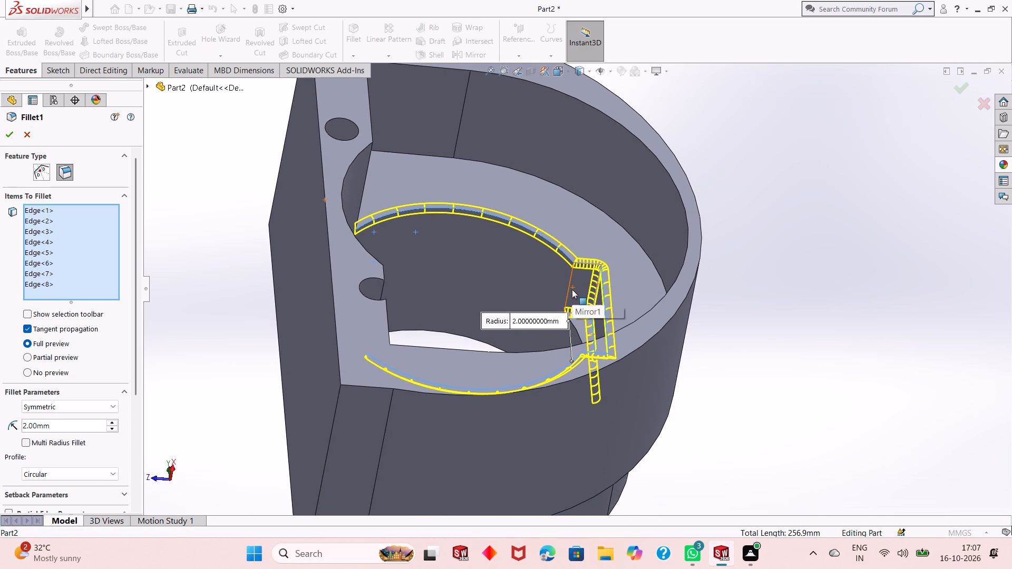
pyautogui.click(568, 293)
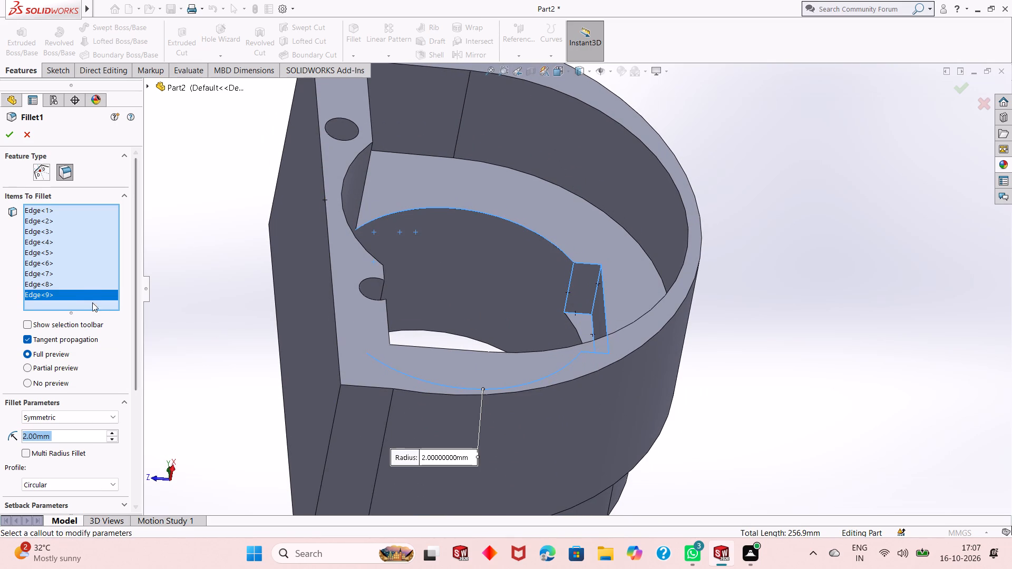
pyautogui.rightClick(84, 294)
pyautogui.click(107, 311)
# Try to add the unfilleted edge between the notch's back wall and end wall, remove it again, and accept the edited 2 mm fillet.
pyautogui.scroll(2, 531, 305)
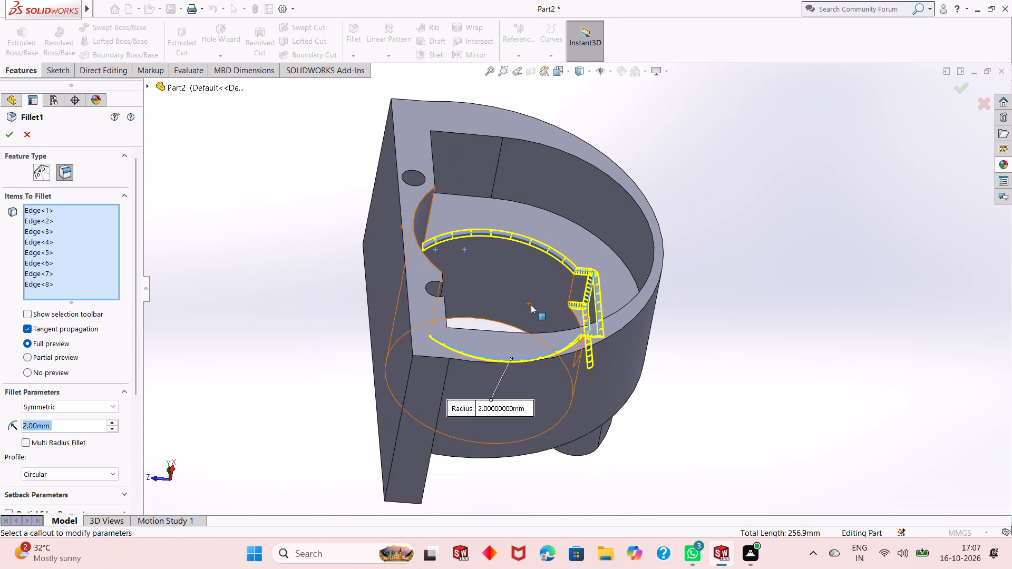
pyautogui.moveTo(527, 291); pyautogui.dragTo(530, 269, button='middle')
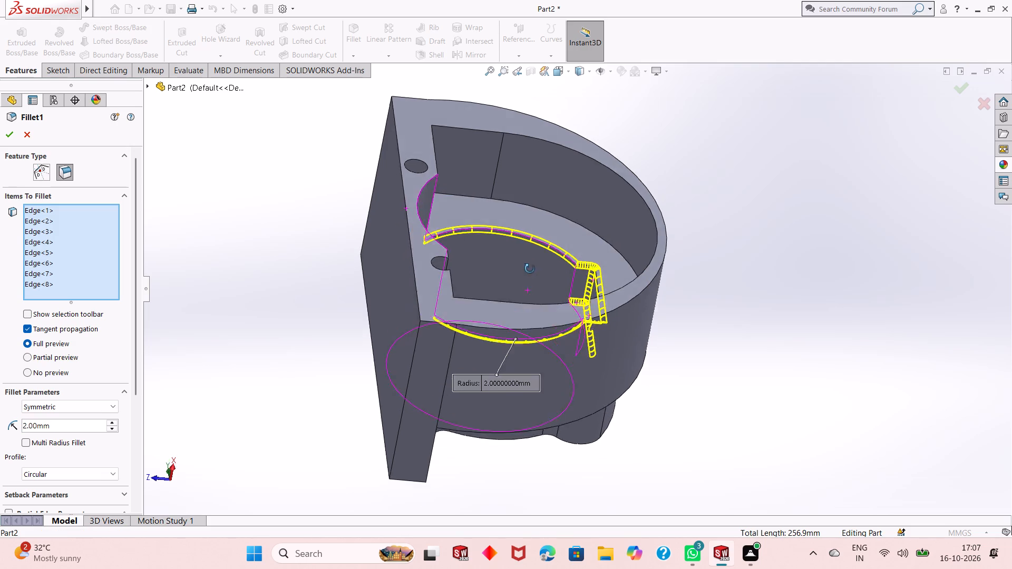
pyautogui.moveTo(530, 269); pyautogui.dragTo(663, 418, button='middle')
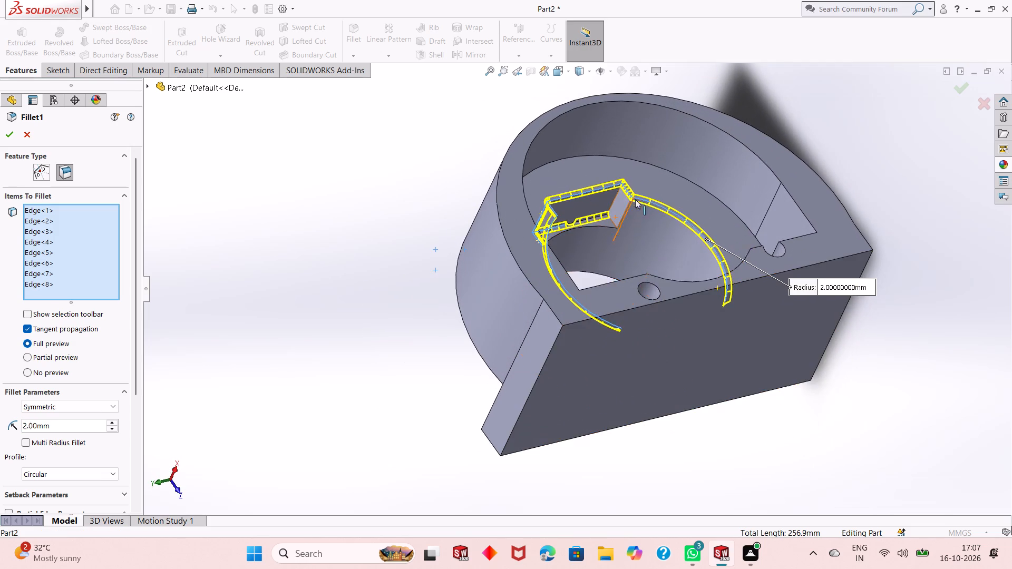
pyautogui.scroll(-3, 637, 195)
pyautogui.scroll(-2, 542, 243)
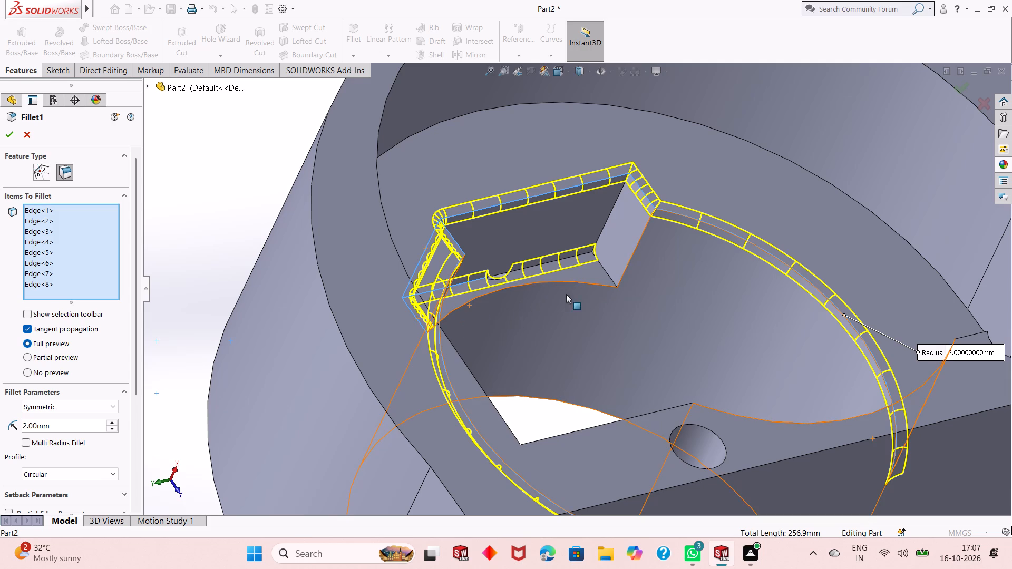
pyautogui.click(611, 211)
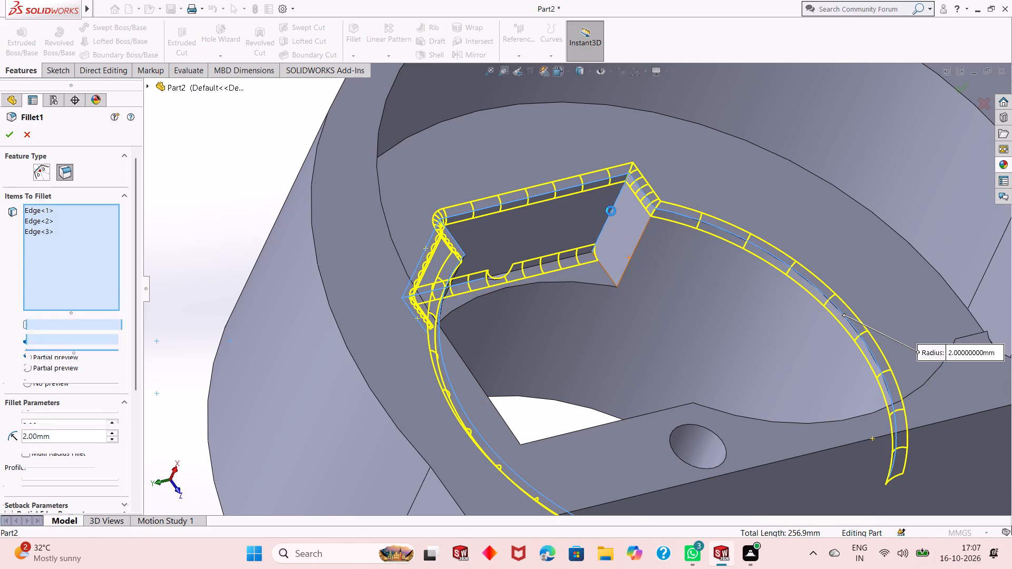
pyautogui.rightClick(66, 294)
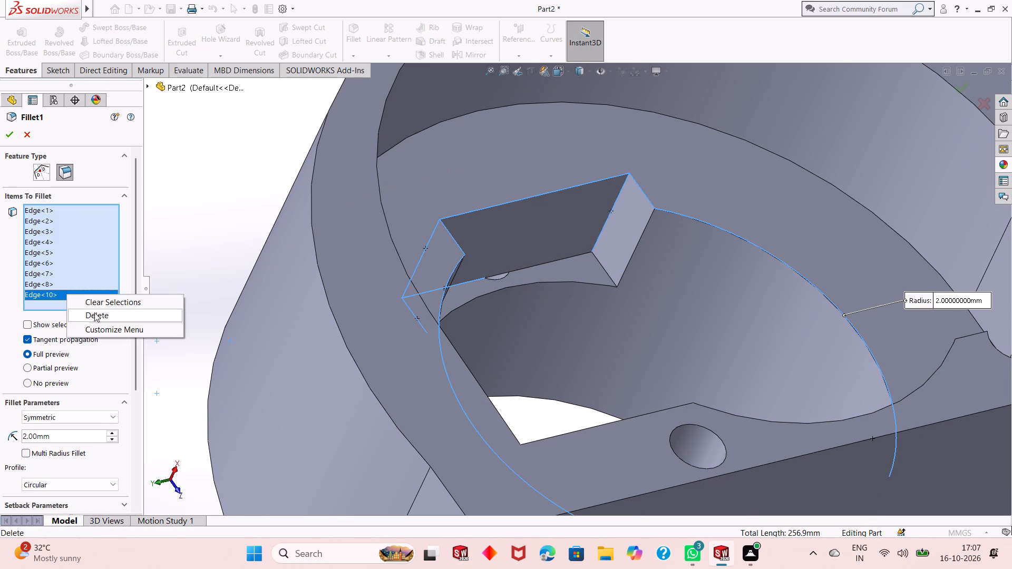
pyautogui.click(94, 313)
pyautogui.click(11, 134)
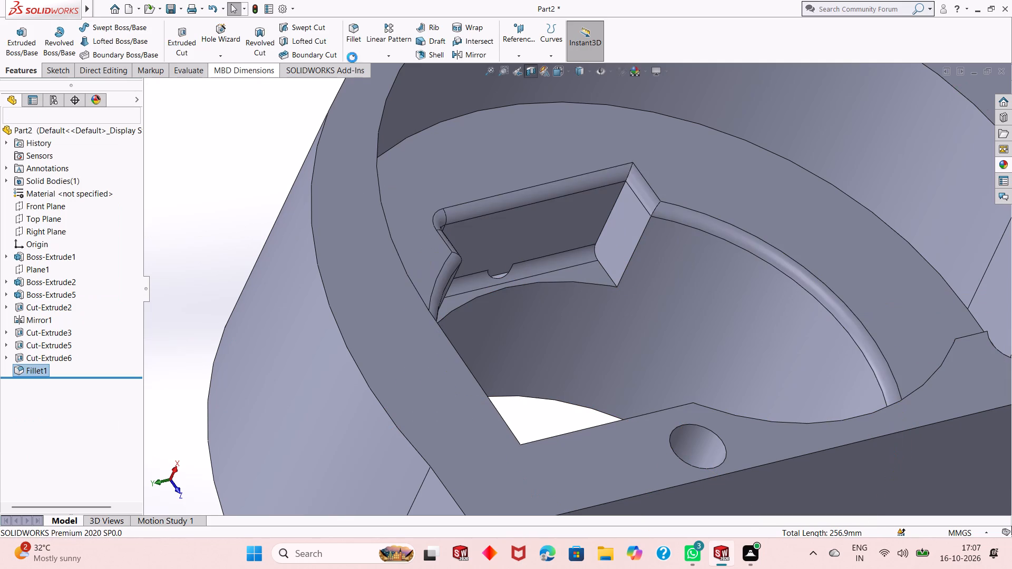
# Create a second 2 mm fillet on the notch's remaining inner corner edge and the adjoining end wall face.
pyautogui.click(349, 37)
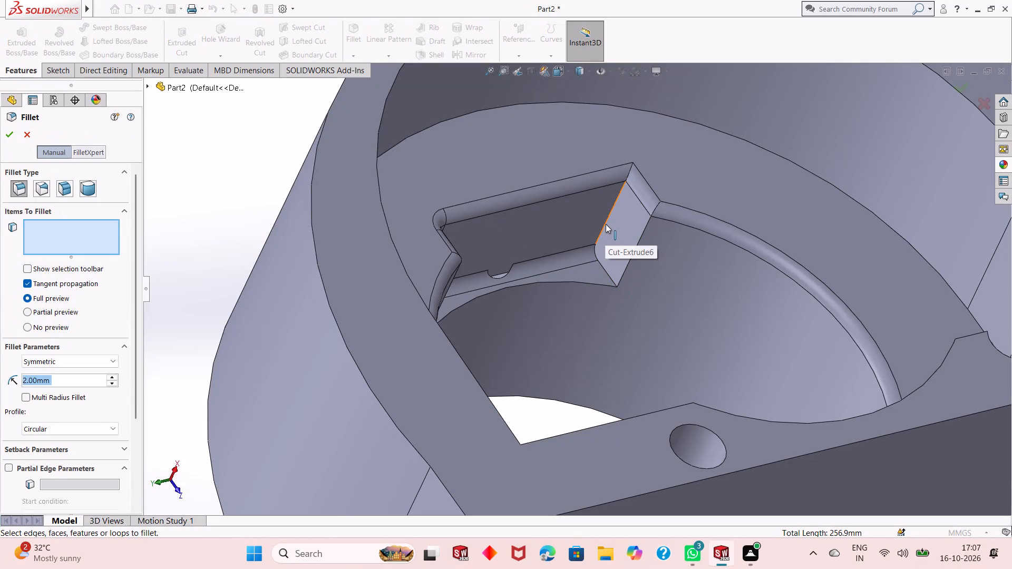
pyautogui.click(606, 223)
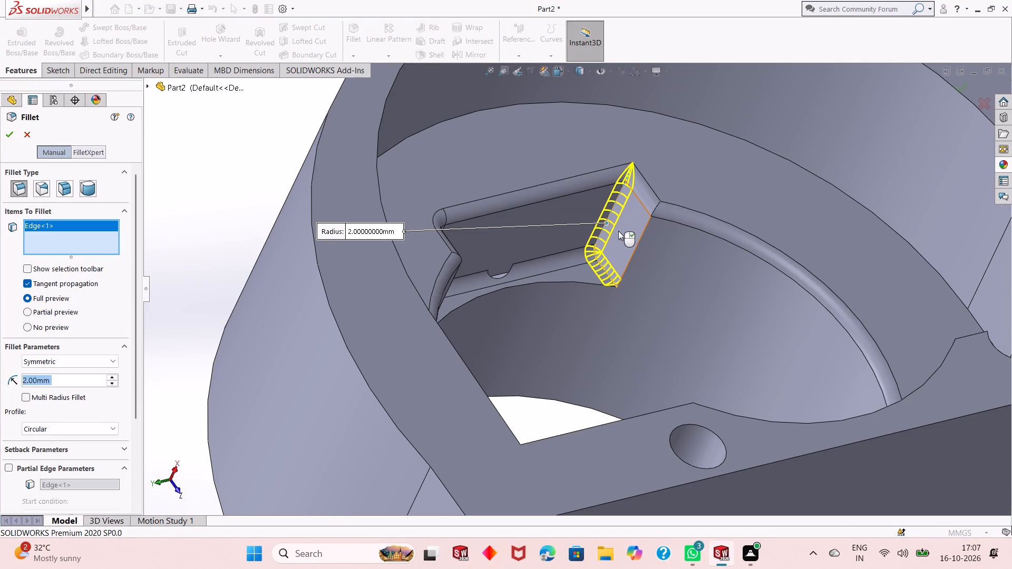
pyautogui.click(635, 246)
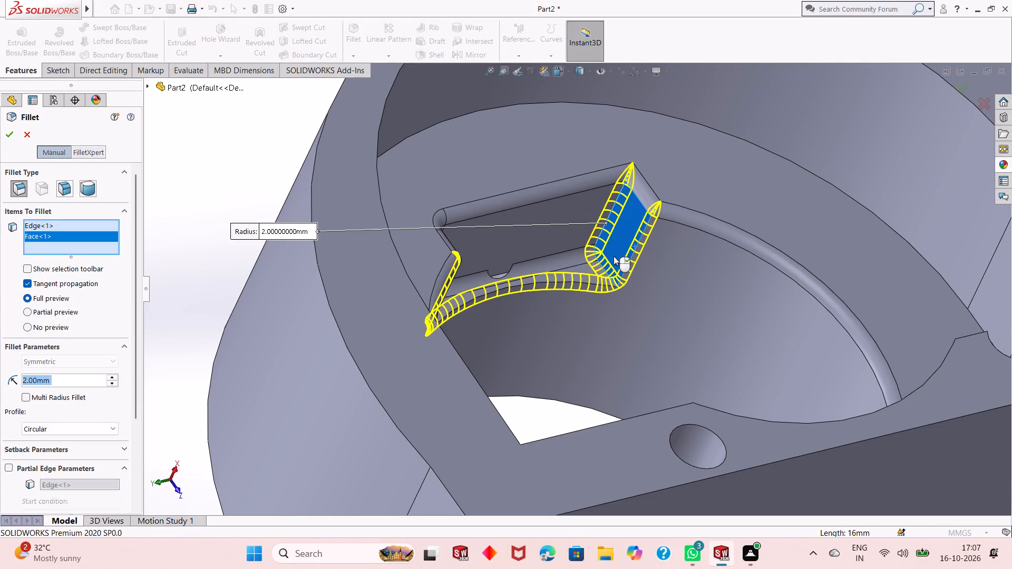
pyautogui.moveTo(587, 257); pyautogui.dragTo(504, 270, button='middle')
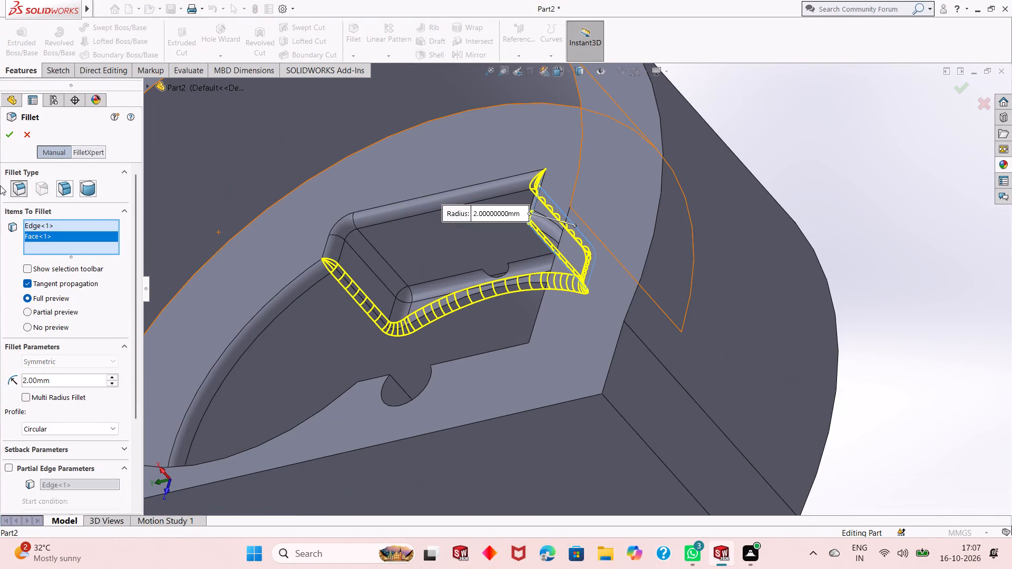
pyautogui.click(7, 137)
# Examine the filleted bore and notch edges in the sectioned half from several angles.
pyautogui.scroll(4, 352, 263)
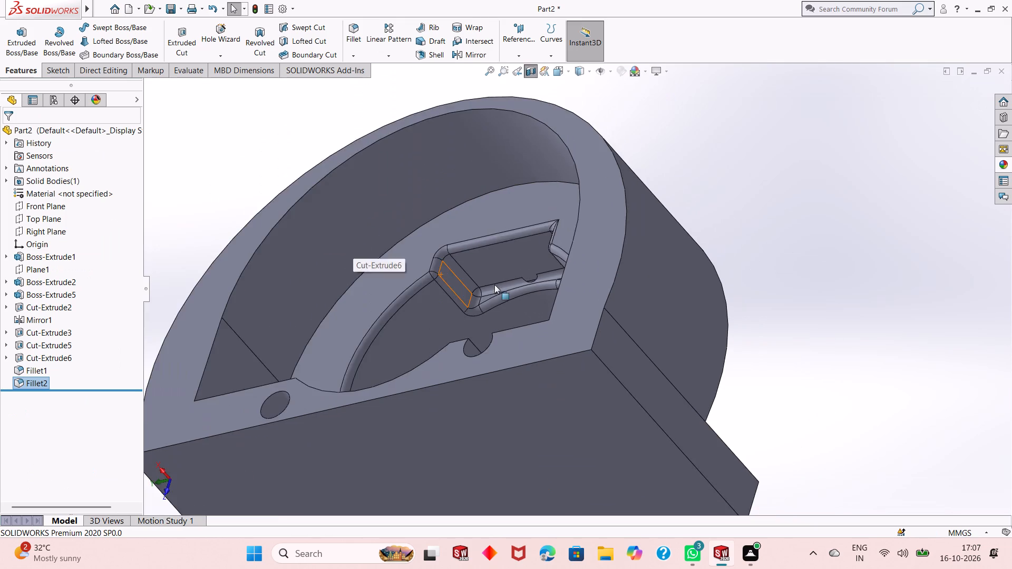
pyautogui.scroll(1, 494, 284)
pyautogui.moveTo(479, 252); pyautogui.dragTo(482, 241, button='middle')
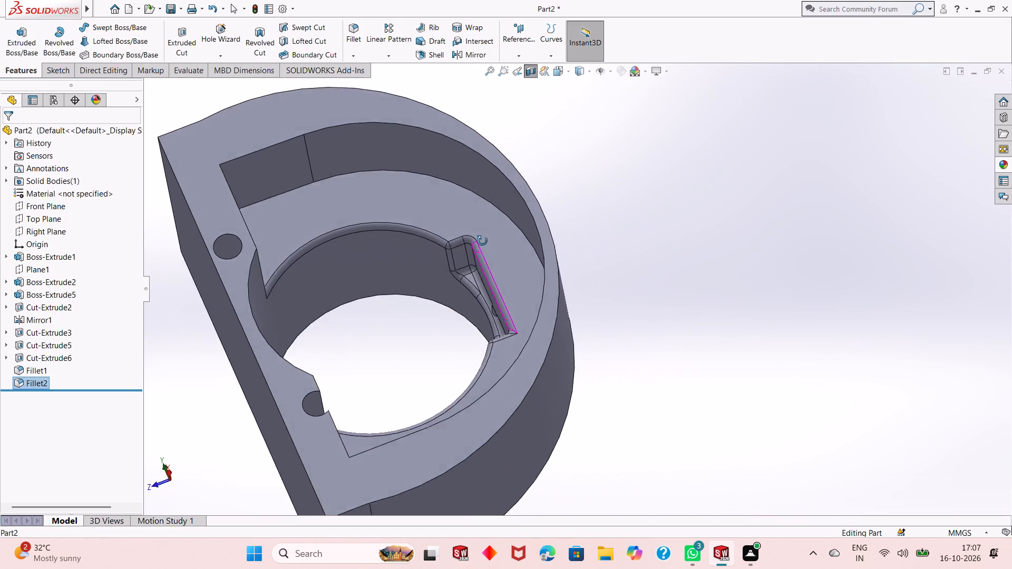
pyautogui.moveTo(482, 241); pyautogui.dragTo(504, 315, button='middle')
pyautogui.scroll(1, 491, 323)
pyautogui.scroll(1, 578, 362)
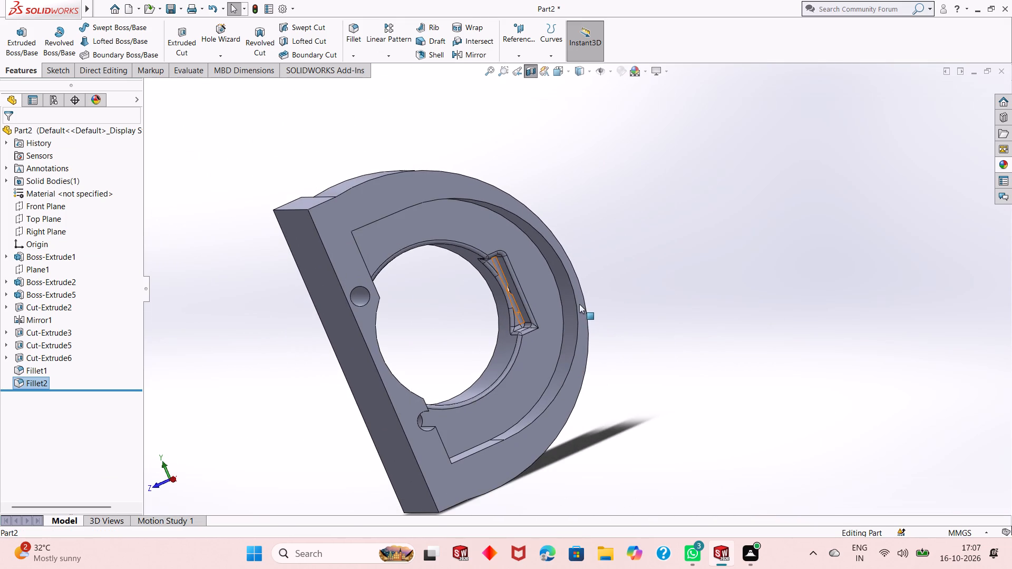
pyautogui.moveTo(665, 346); pyautogui.dragTo(649, 337, button='middle')
pyautogui.moveTo(508, 357); pyautogui.dragTo(512, 365, button='middle')
pyautogui.moveTo(483, 309); pyautogui.dragTo(492, 320, button='middle')
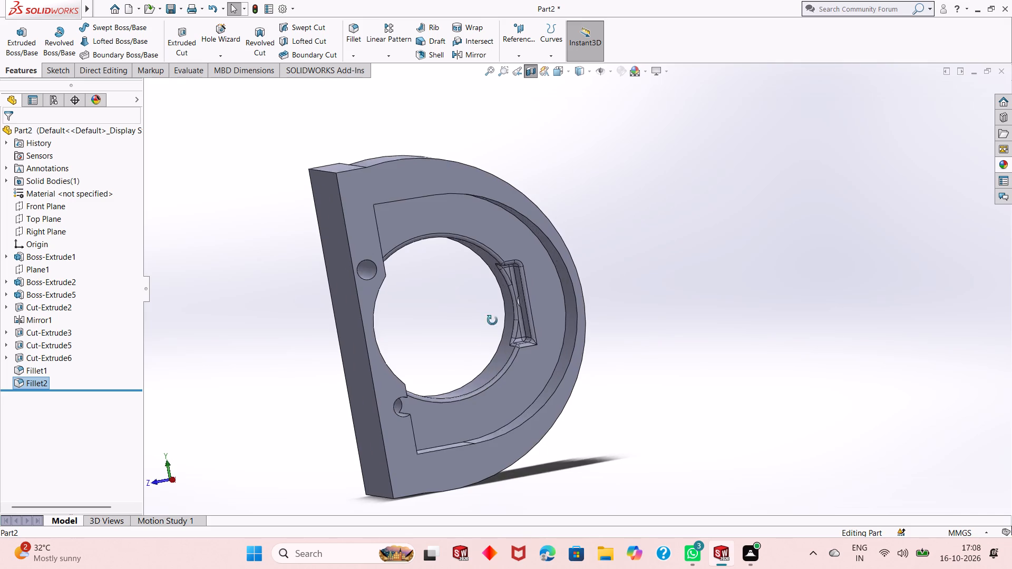
pyautogui.moveTo(492, 320); pyautogui.dragTo(514, 301, button='middle')
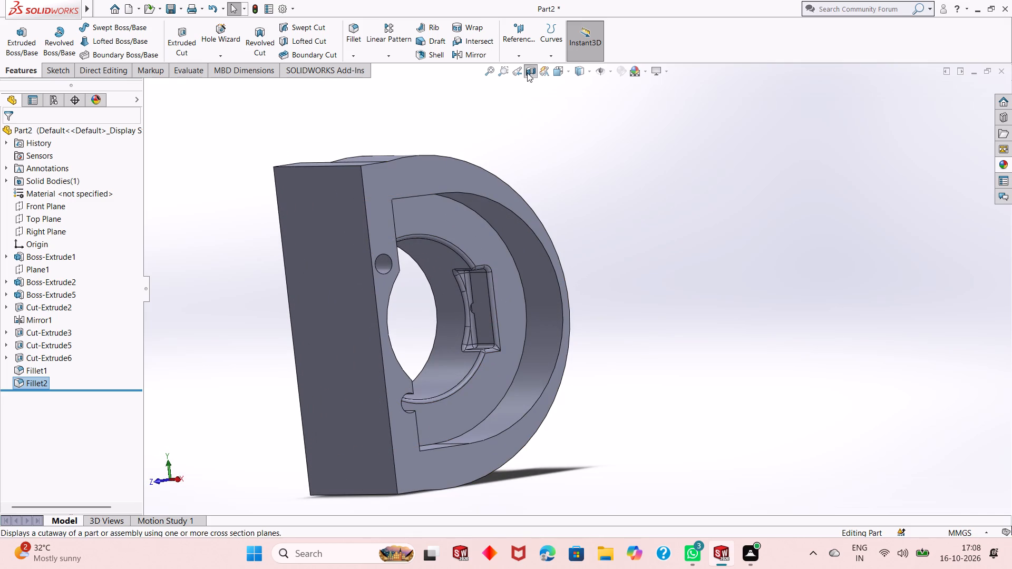
# Redefine the section view on the Right Plane with a 180° rotation to show the opposite half of the housing.
pyautogui.click(528, 77)
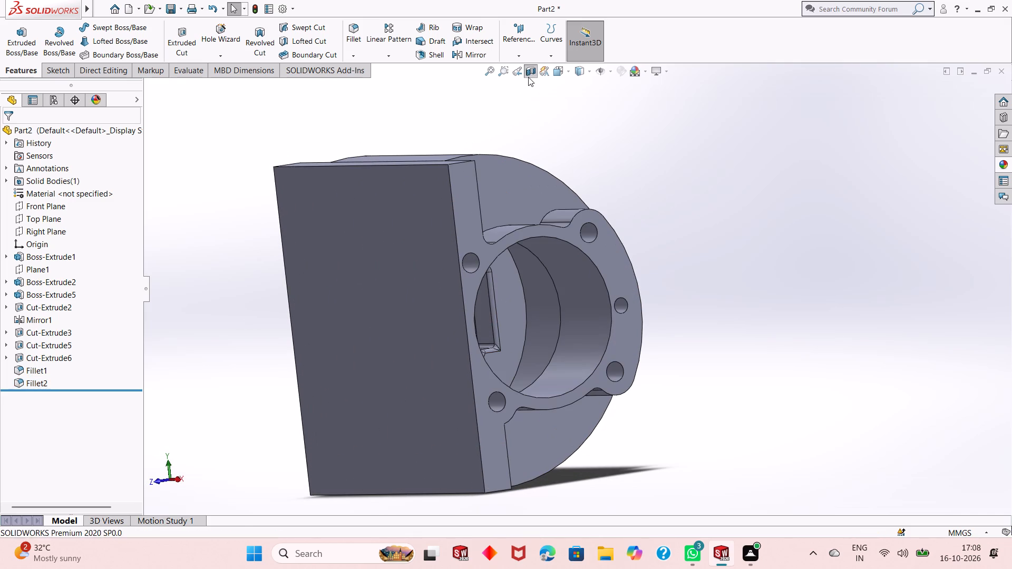
pyautogui.click(528, 77)
pyautogui.click(531, 70)
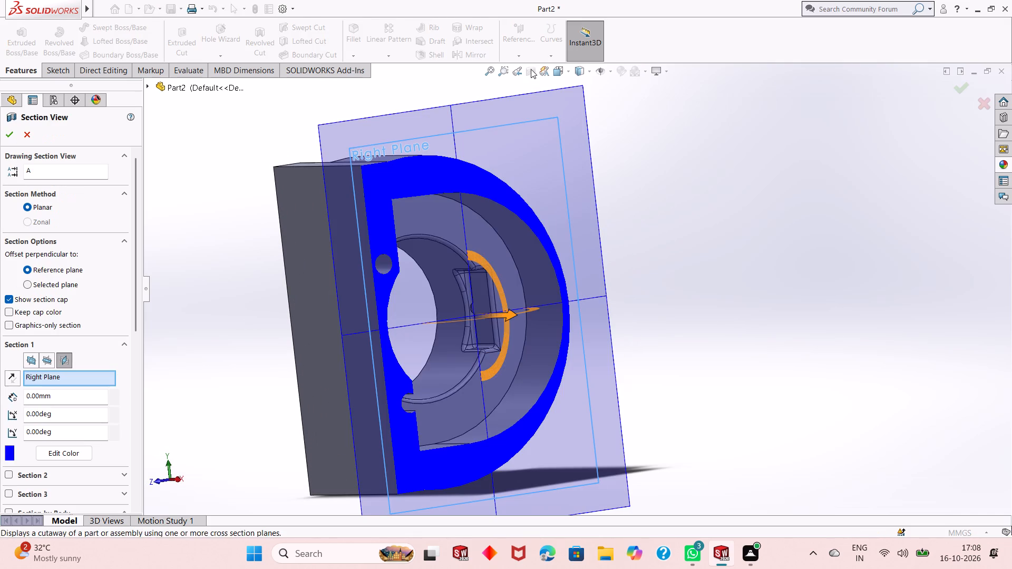
pyautogui.doubleClick(65, 413)
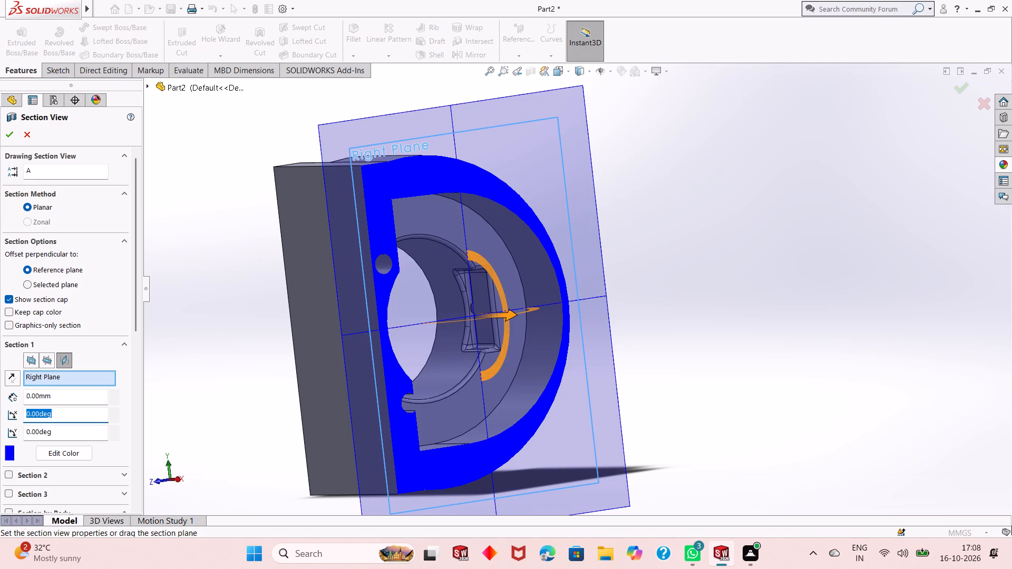
pyautogui.write('180')
pyautogui.press('Return')
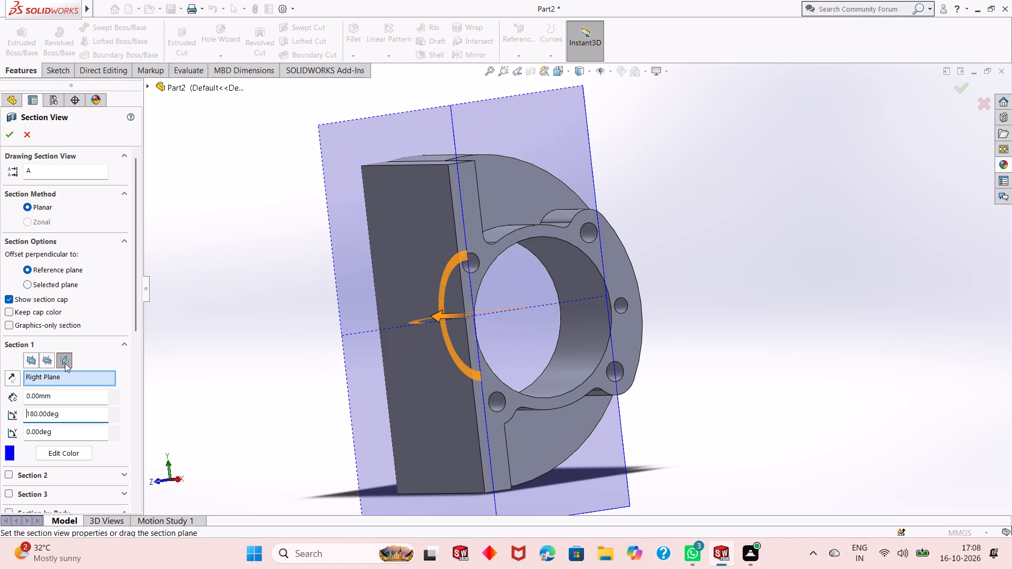
pyautogui.click(9, 134)
# Start a sketch on the cavity's inner end face around the bore in the opposite half, viewed face-on.
pyautogui.moveTo(210, 278); pyautogui.dragTo(263, 249, button='middle')
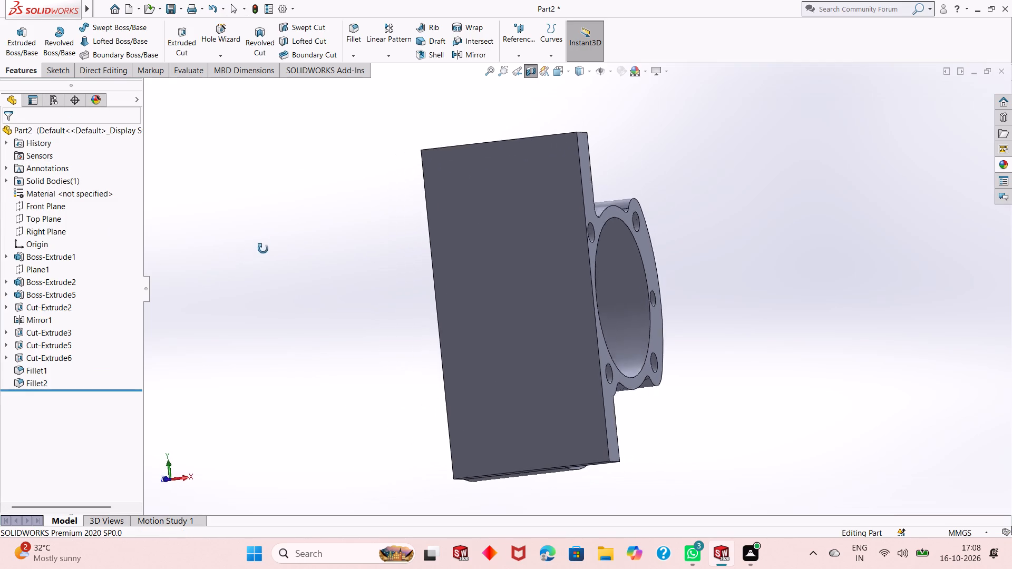
pyautogui.moveTo(263, 249); pyautogui.dragTo(401, 202, button='middle')
pyautogui.middleClick(401, 202)
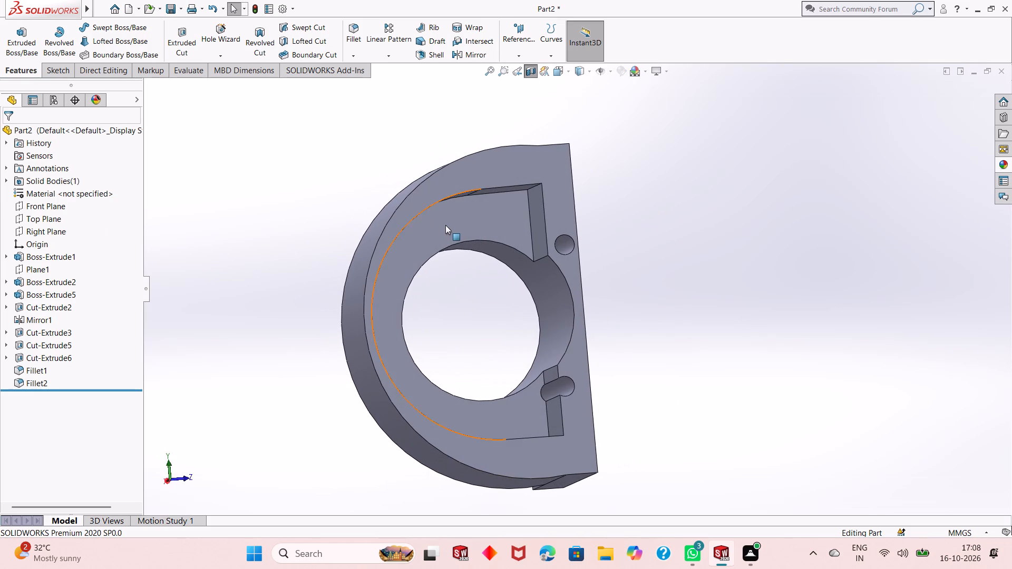
pyautogui.click(445, 225)
pyautogui.click(491, 196)
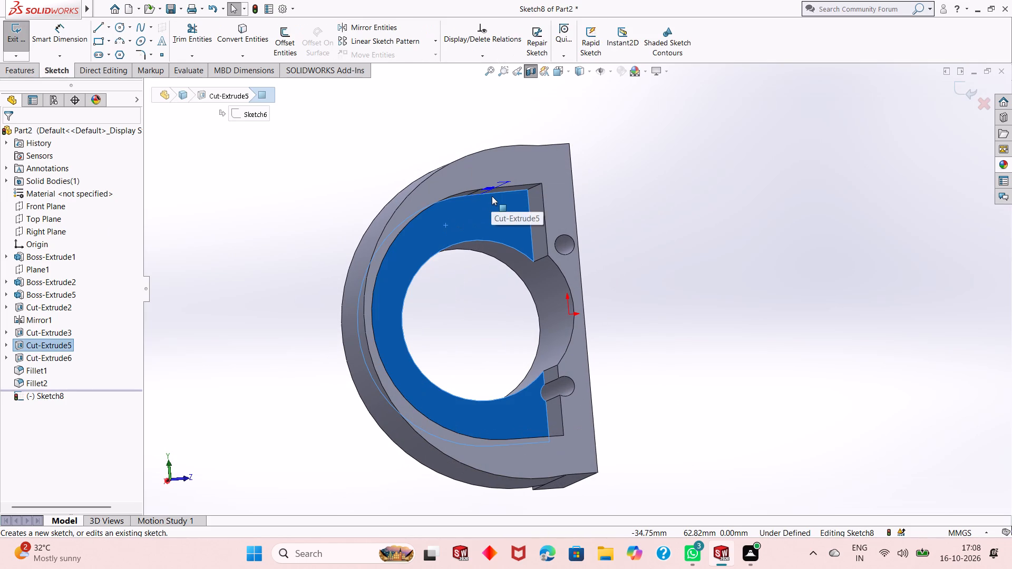
pyautogui.hotkey('ctrl', '8')
pyautogui.press('Escape')
pyautogui.click(245, 270)
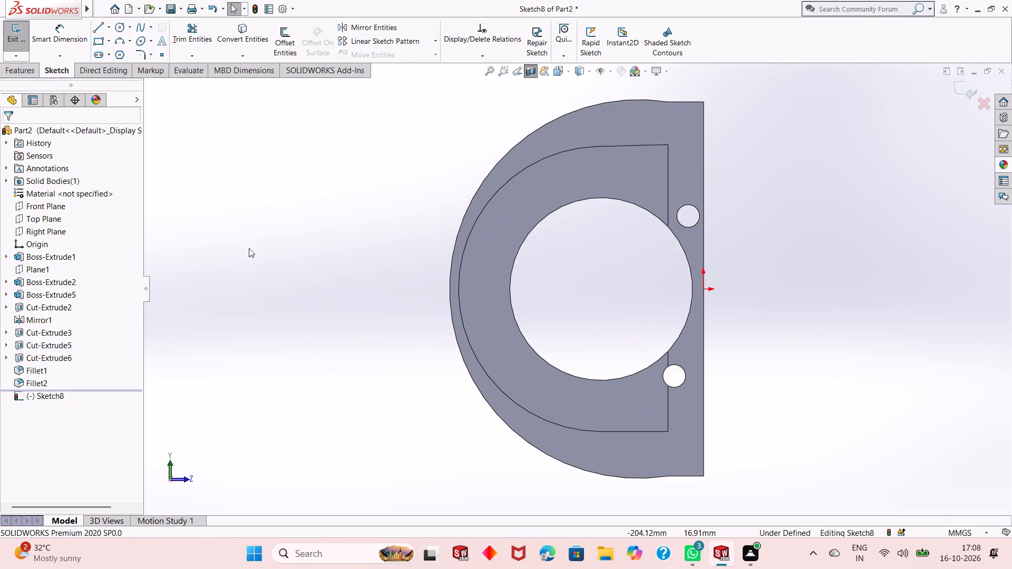
# Sketch a circle of 41 mm radius concentric with the bore and matching its edge.
pyautogui.click(124, 26)
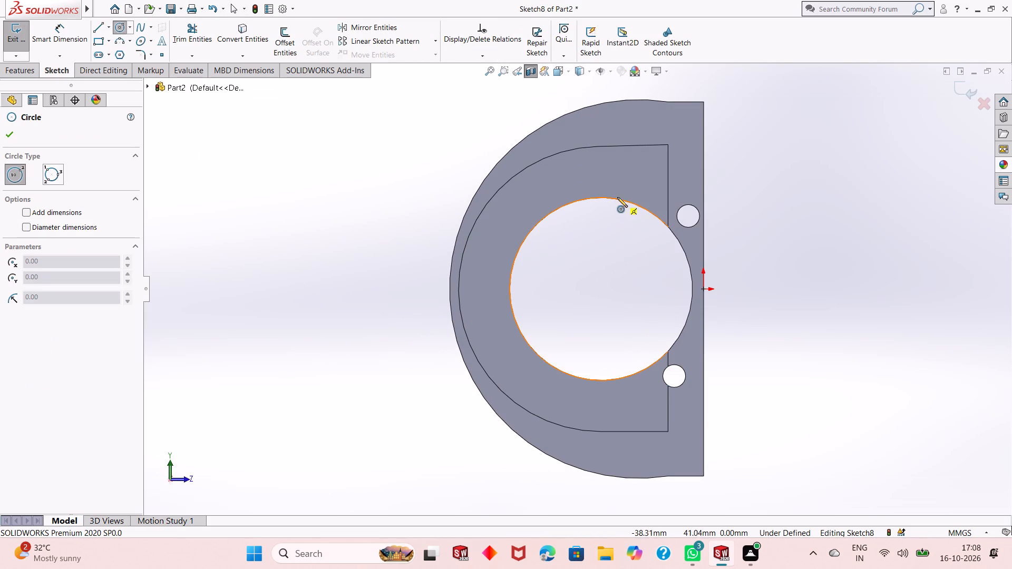
pyautogui.click(601, 288)
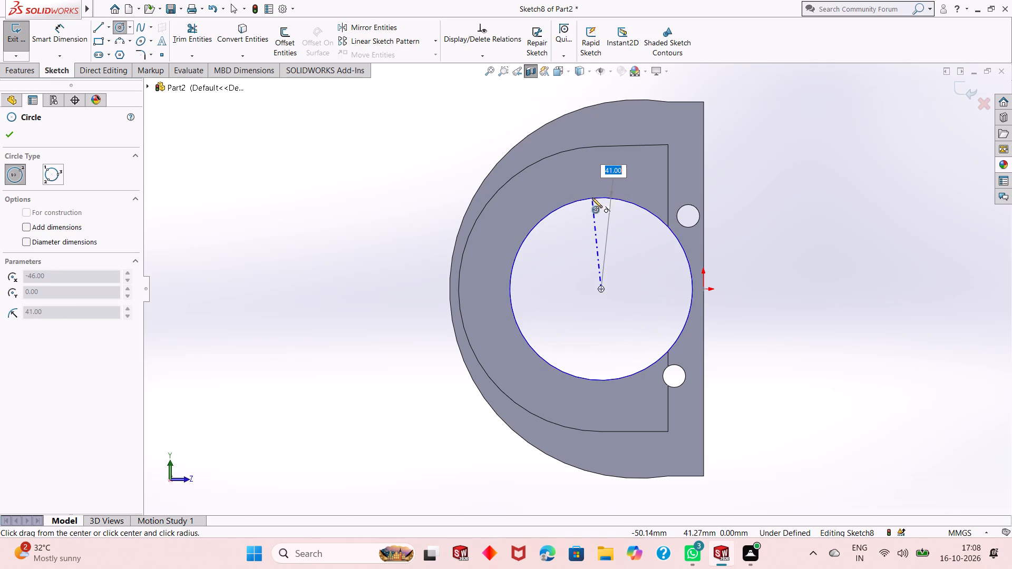
pyautogui.click(592, 199)
pyautogui.rightClick(326, 183)
pyautogui.click(339, 190)
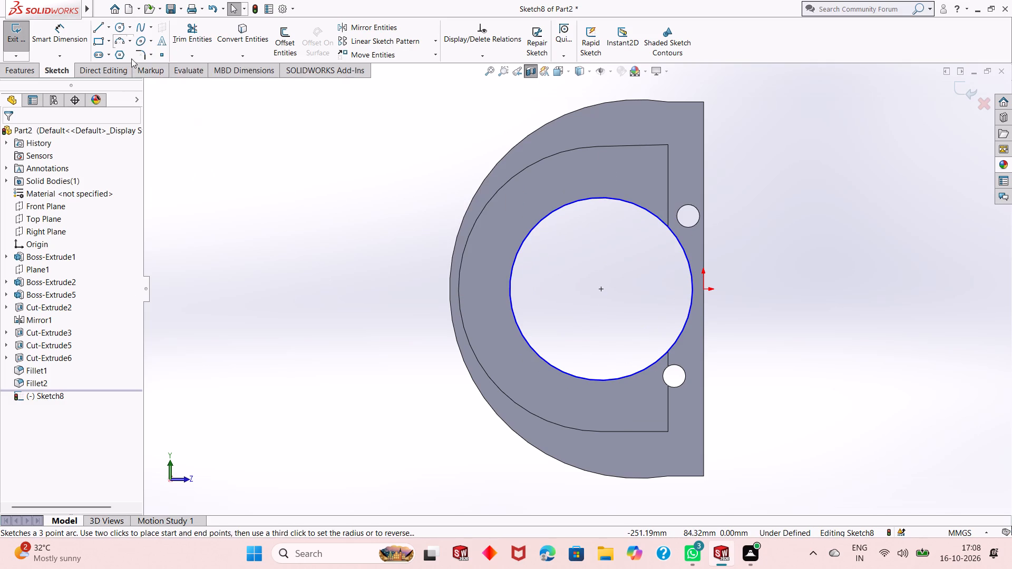
# Sketch a tall corner rectangle crossing the bore circle on its side farthest from the flat base.
pyautogui.click(98, 38)
pyautogui.click(497, 251)
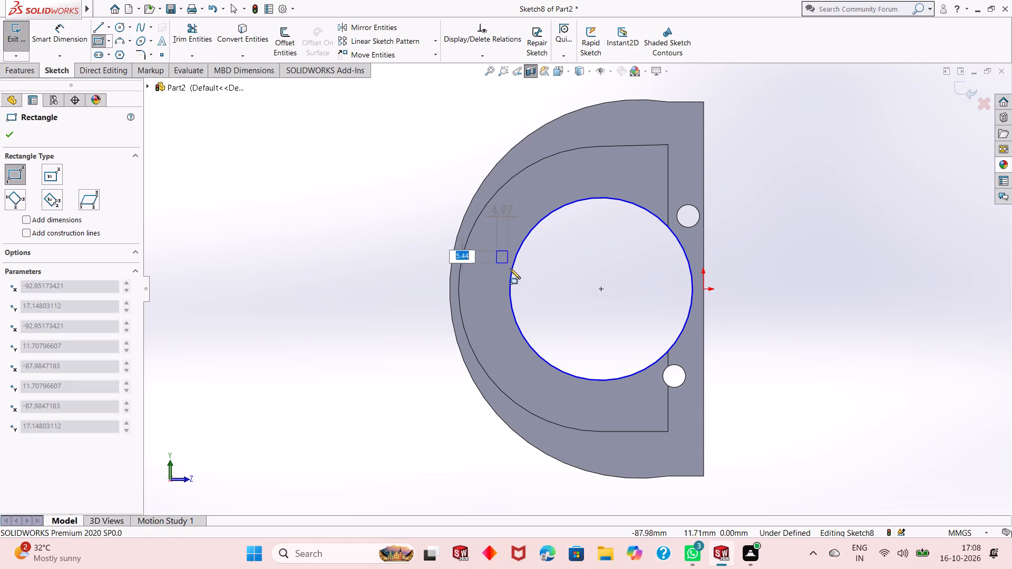
pyautogui.click(530, 336)
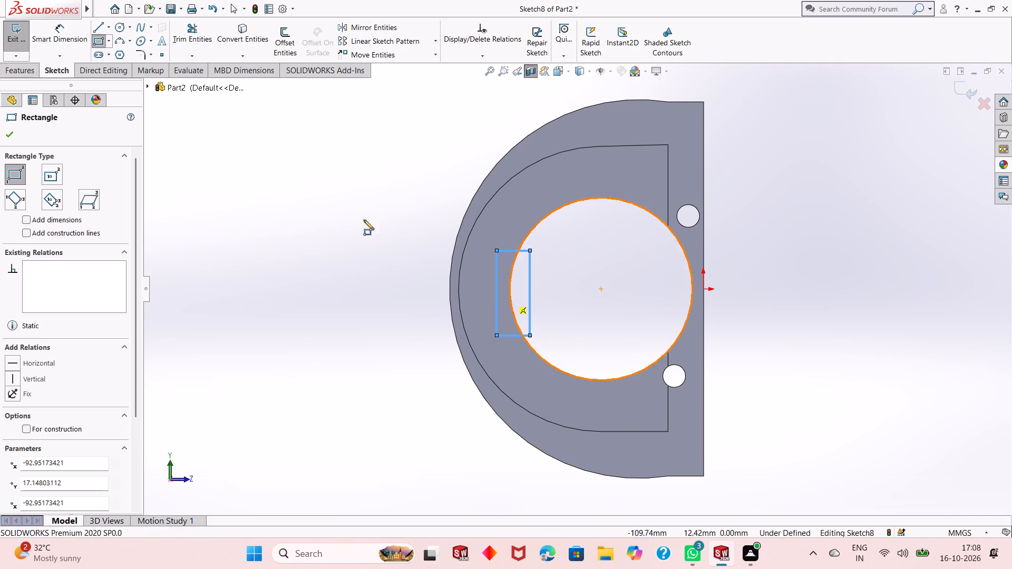
pyautogui.rightClick(19, 124)
pyautogui.click(3, 137)
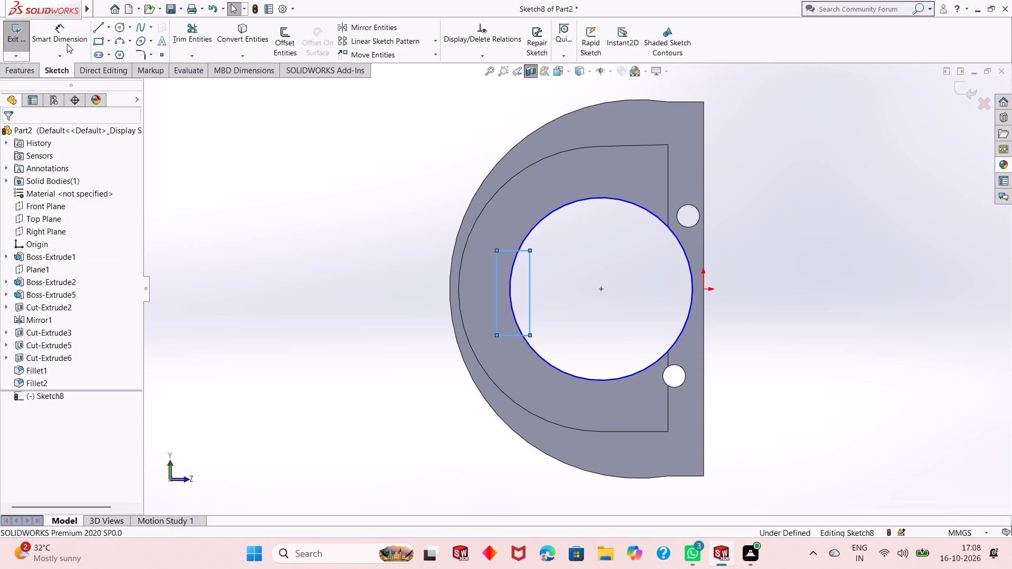
# Draw a horizontal construction line about 25.5 mm long from the origin into the bore.
pyautogui.click(109, 26)
pyautogui.click(117, 58)
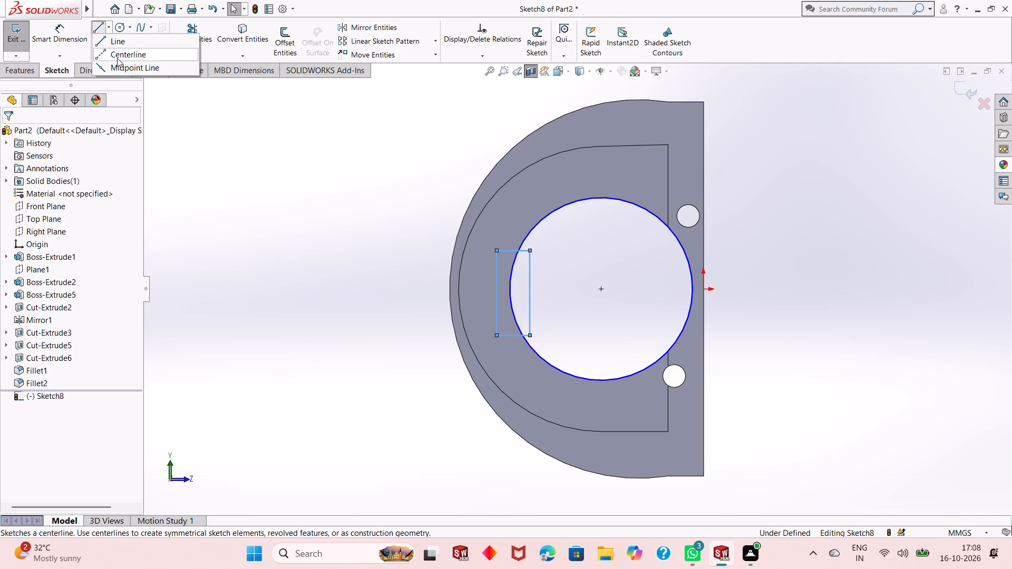
pyautogui.click(705, 290)
pyautogui.click(647, 290)
pyautogui.rightClick(647, 290)
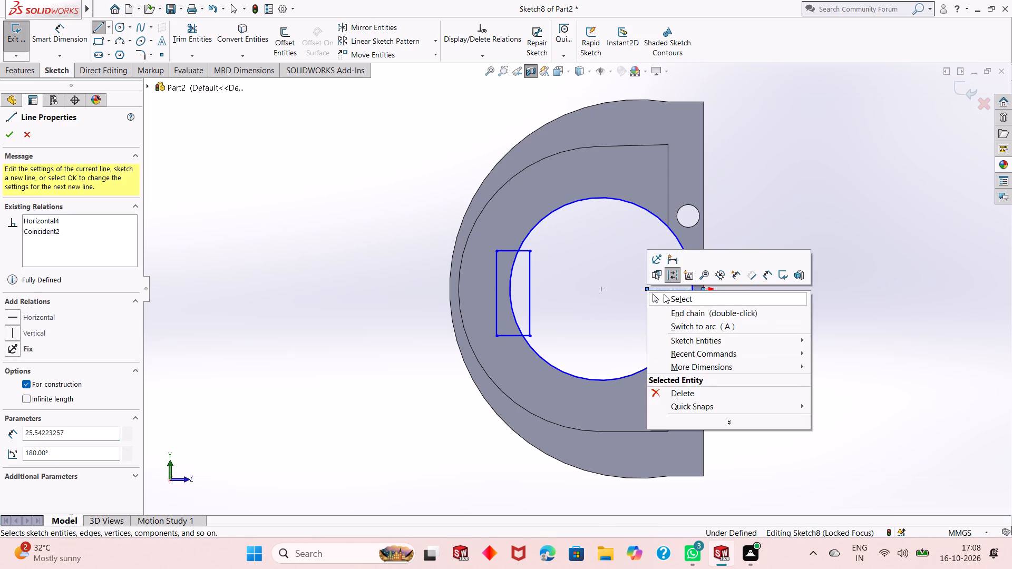
pyautogui.click(667, 297)
# Make the rectangle's two horizontal edges symmetric about the horizontal construction line.
pyautogui.click(665, 290)
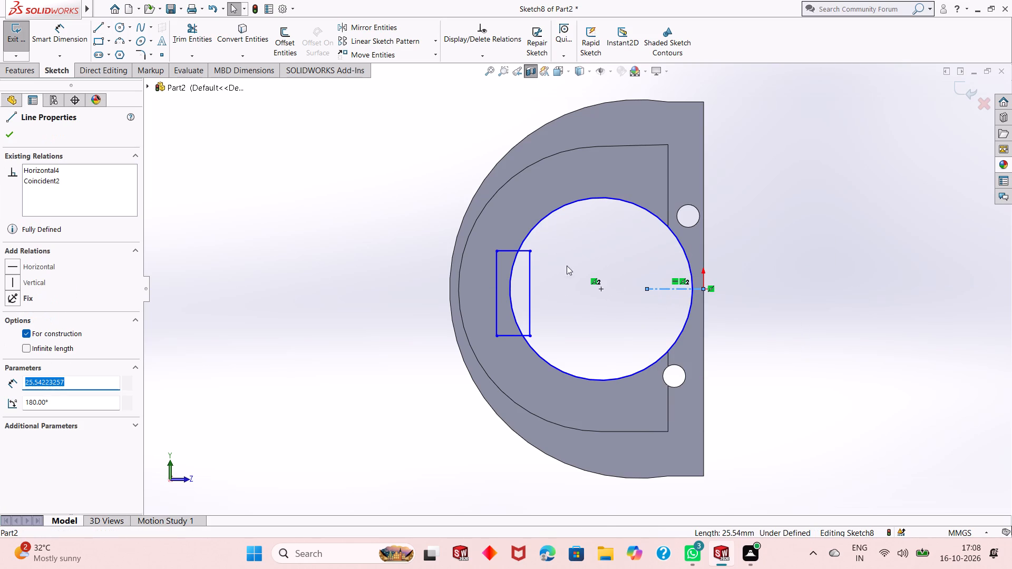
pyautogui.keyDown('ctrl'); pyautogui.click(510, 250); pyautogui.keyUp('ctrl')
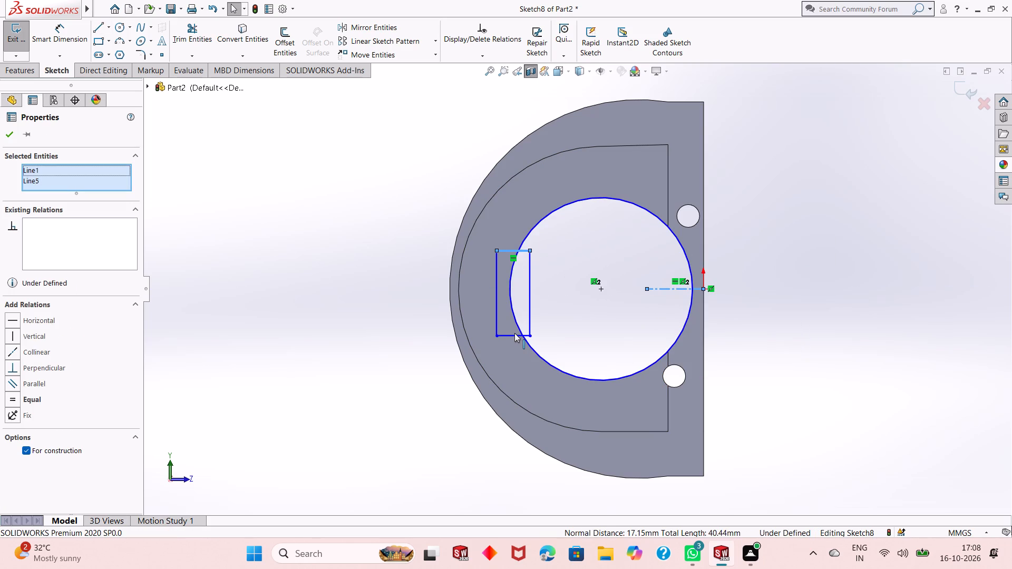
pyautogui.keyDown('ctrl'); pyautogui.click(514, 333); pyautogui.keyUp('ctrl')
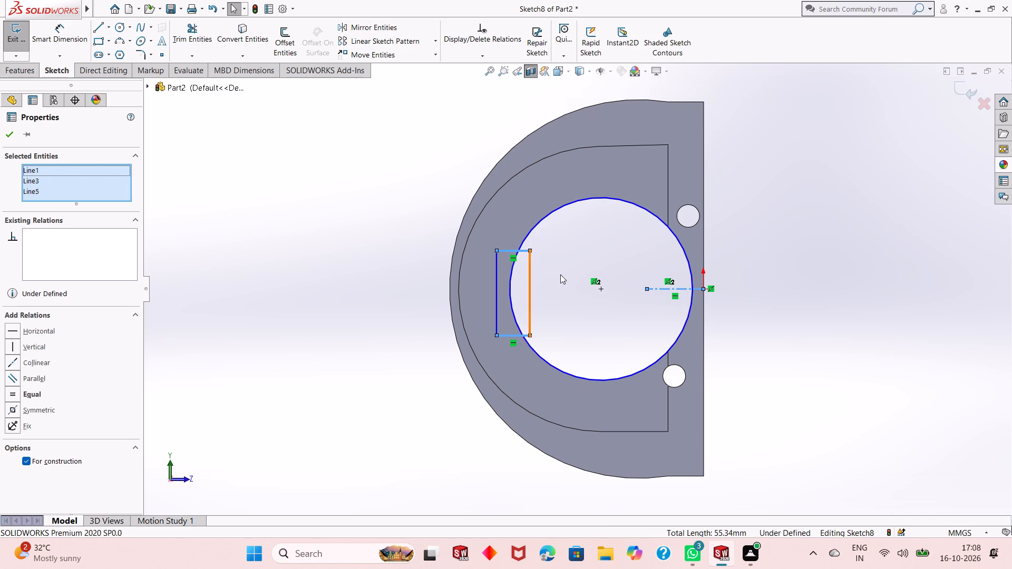
pyautogui.click(35, 405)
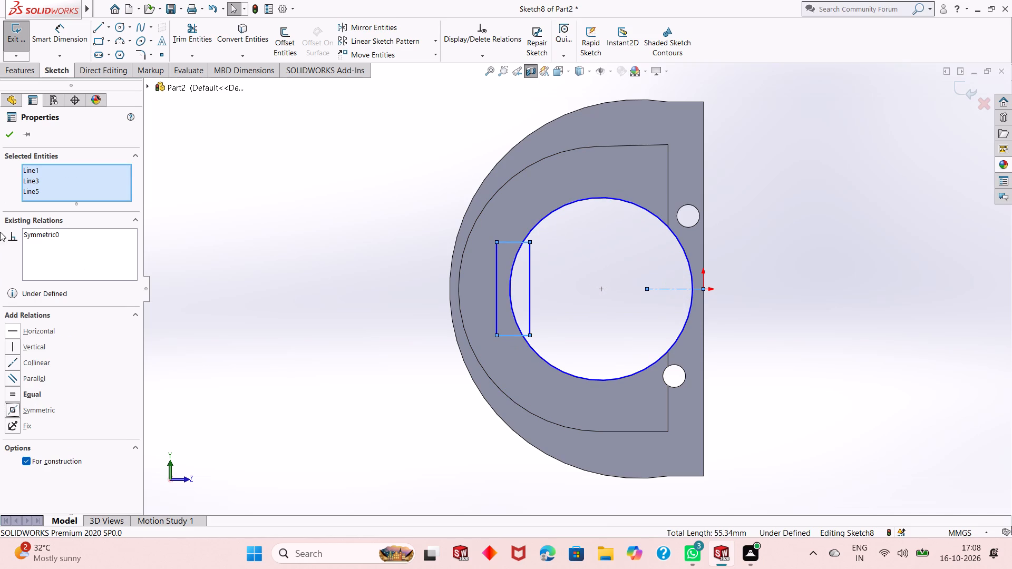
pyautogui.click(8, 140)
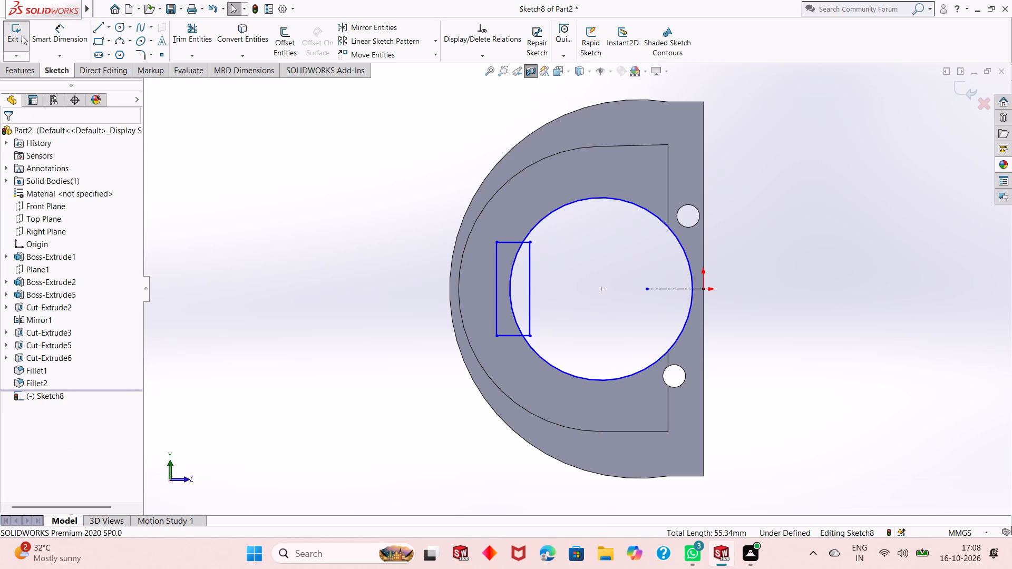
# Dimension the rectangle's vertical side at 50 mm.
pyautogui.click(44, 40)
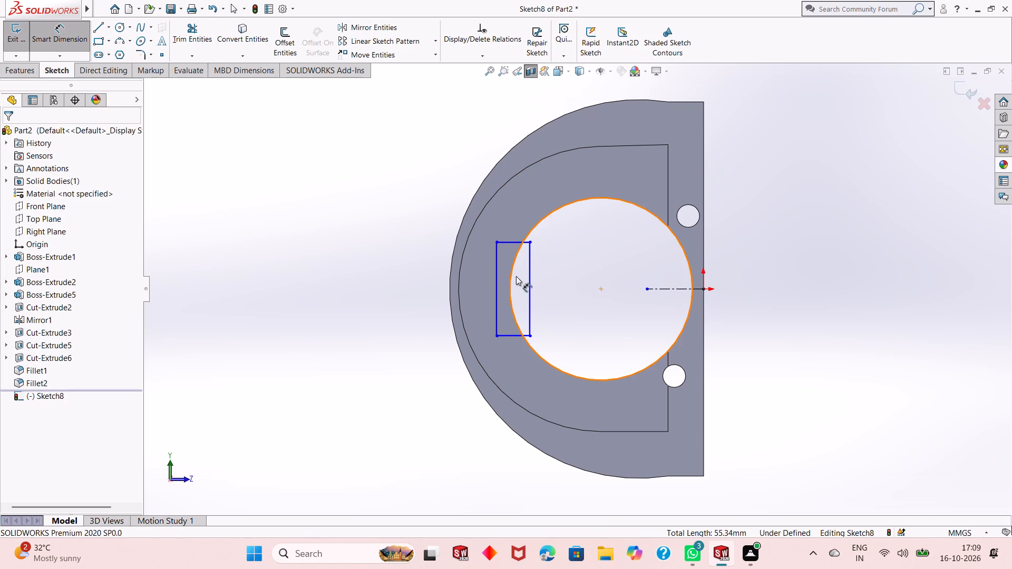
pyautogui.click(496, 298)
pyautogui.click(413, 308)
pyautogui.write('50')
pyautogui.press('Return')
pyautogui.press('Escape')
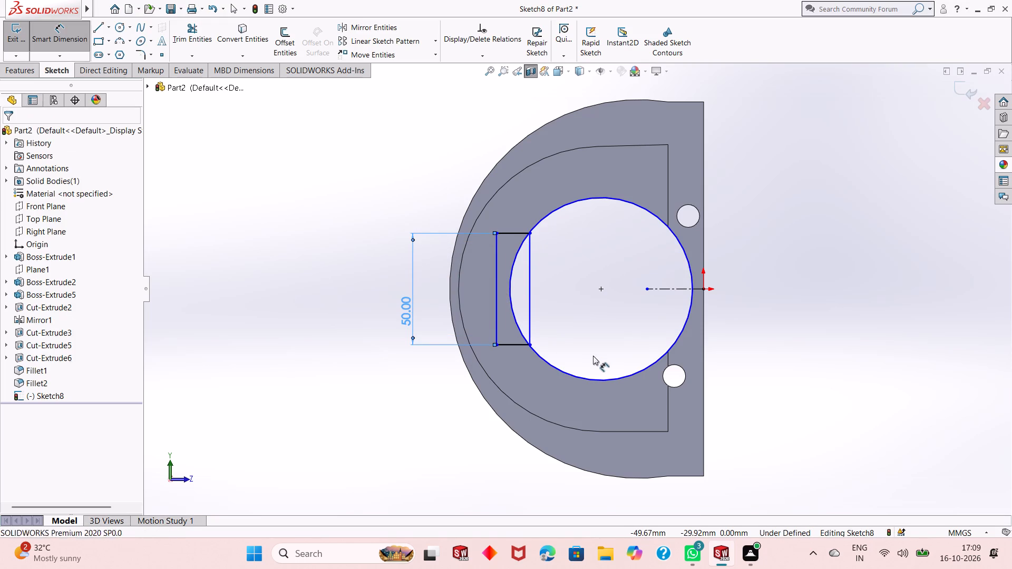
# Leave the sketch and check the height of the notch in the first notched bore's sketch (Sketch7).
pyautogui.moveTo(614, 311); pyautogui.dragTo(566, 322, button='middle')
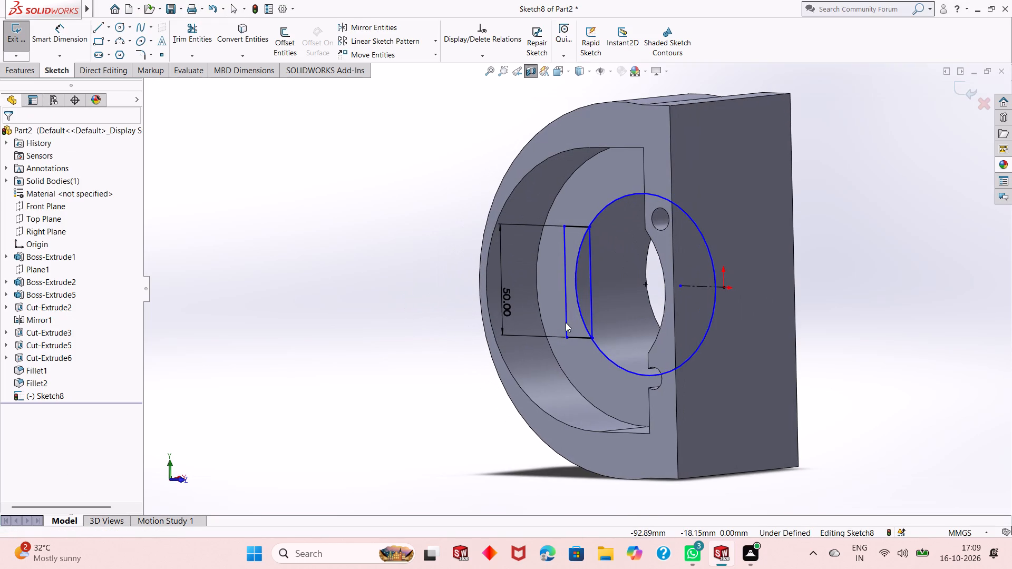
pyautogui.click(961, 88)
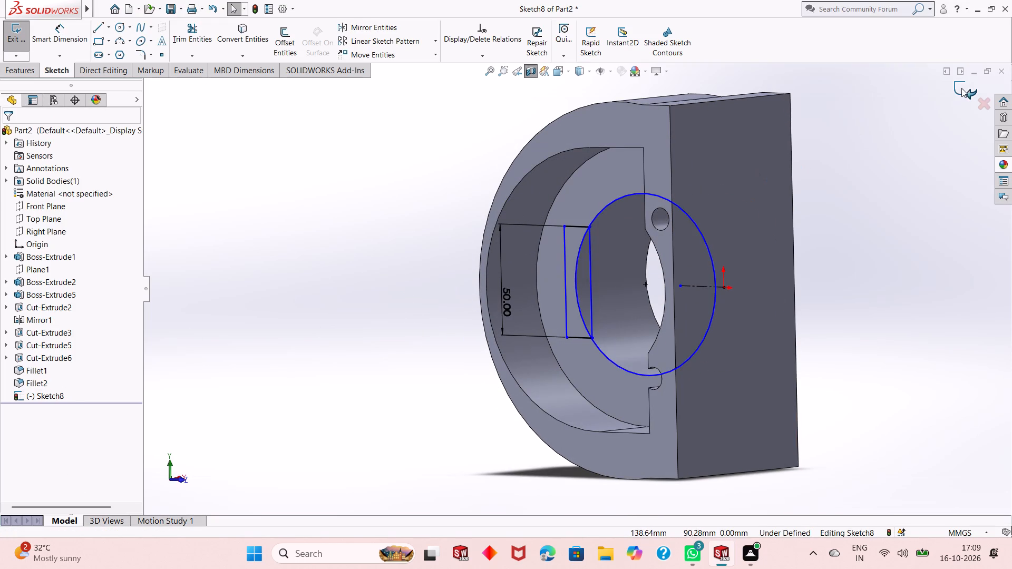
pyautogui.click(4, 357)
pyautogui.click(41, 372)
pyautogui.click(50, 341)
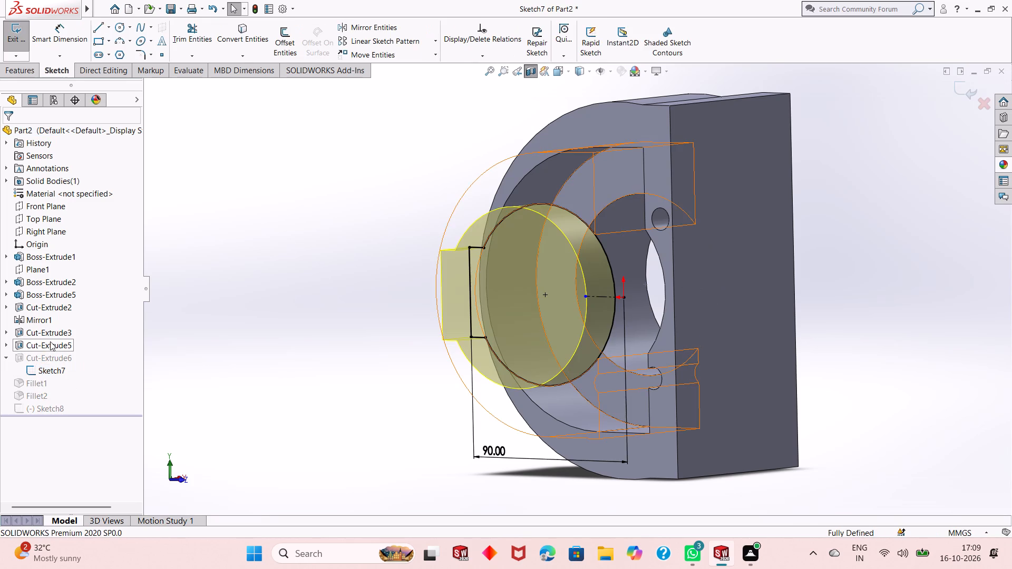
pyautogui.moveTo(237, 367); pyautogui.dragTo(295, 360, button='middle')
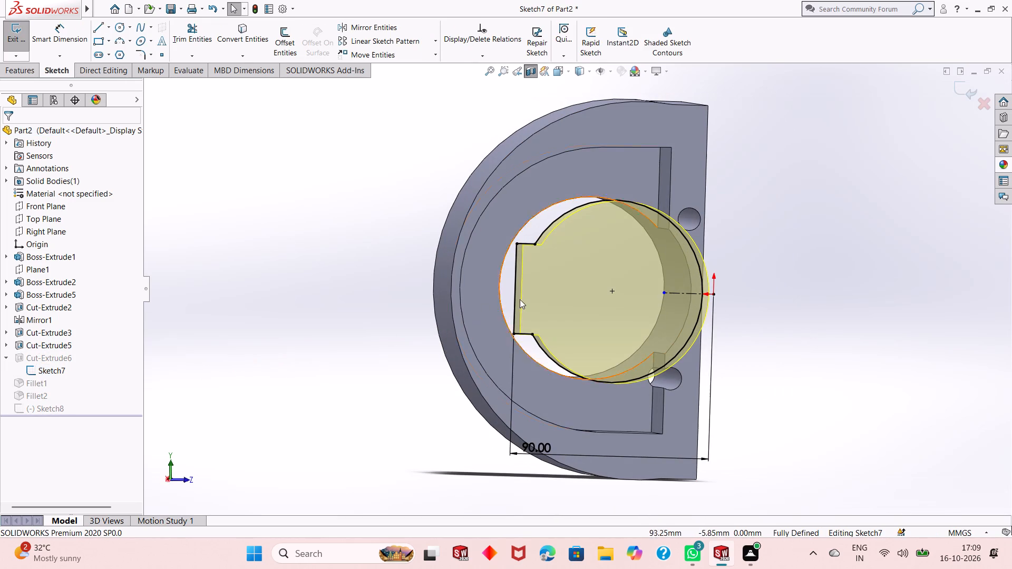
pyautogui.moveTo(514, 284); pyautogui.dragTo(506, 293, button='middle')
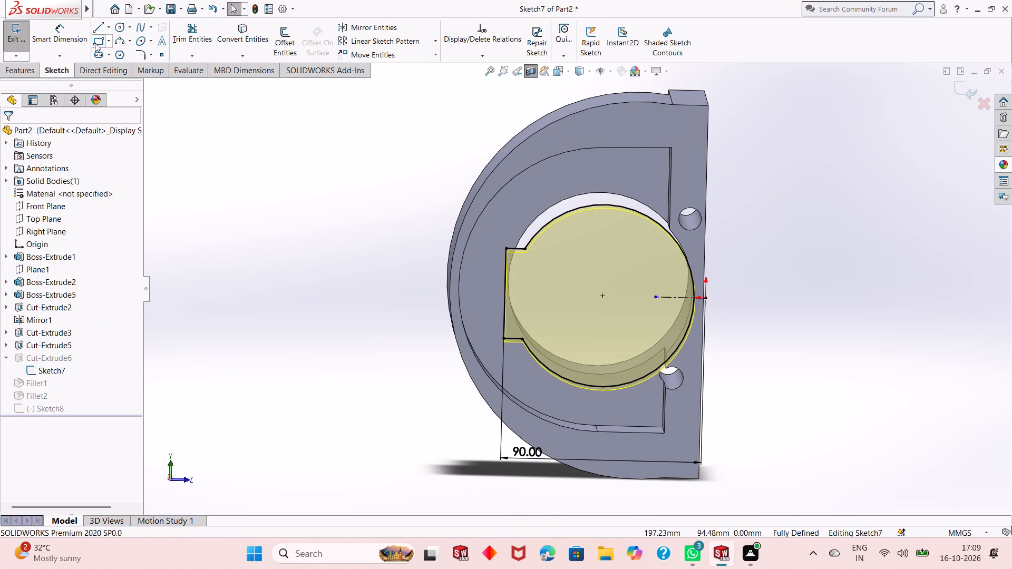
pyautogui.click(82, 40)
pyautogui.click(505, 291)
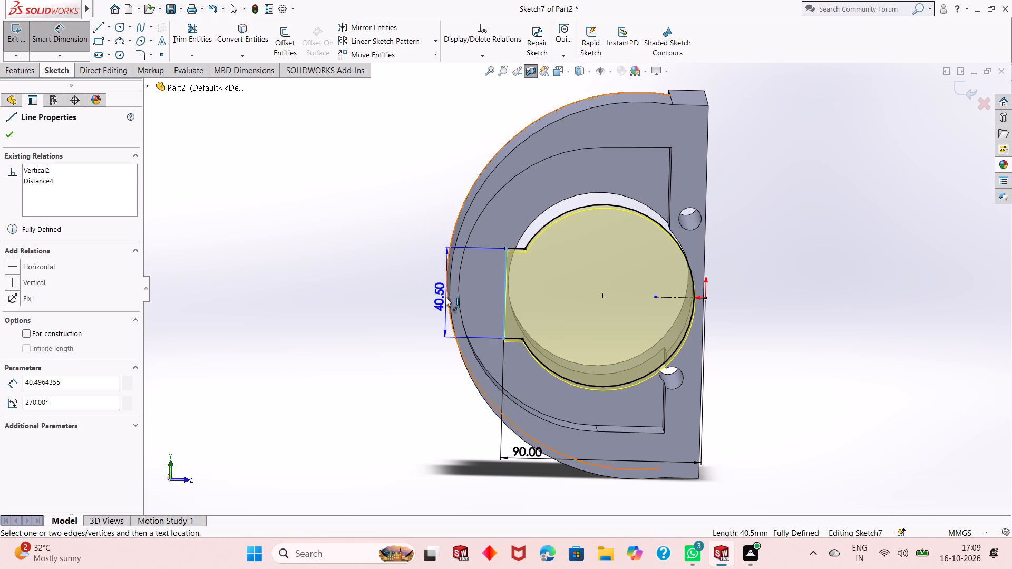
pyautogui.press('Escape')
pyautogui.press('Escape')
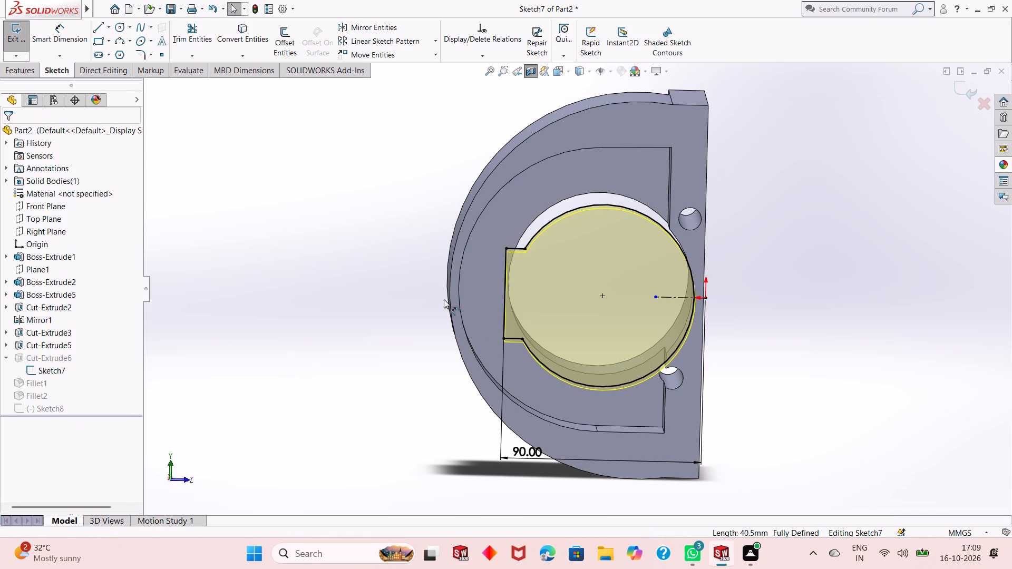
pyautogui.hotkey('ctrl', 'z')
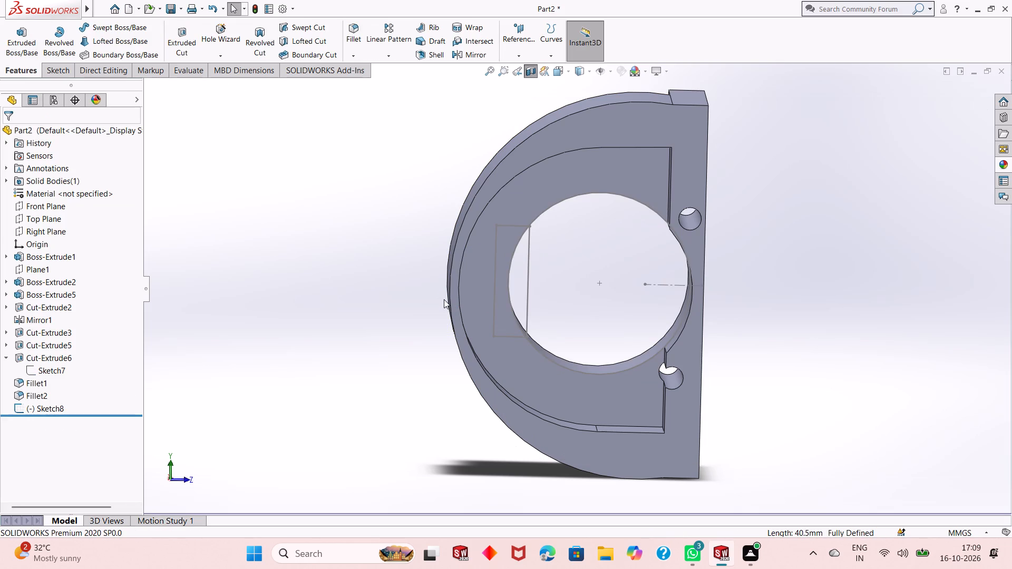
# Reopen the opposite half's notch sketch and set the rectangle's height to 40.5 mm.
pyautogui.hotkey('ctrl', 'z')
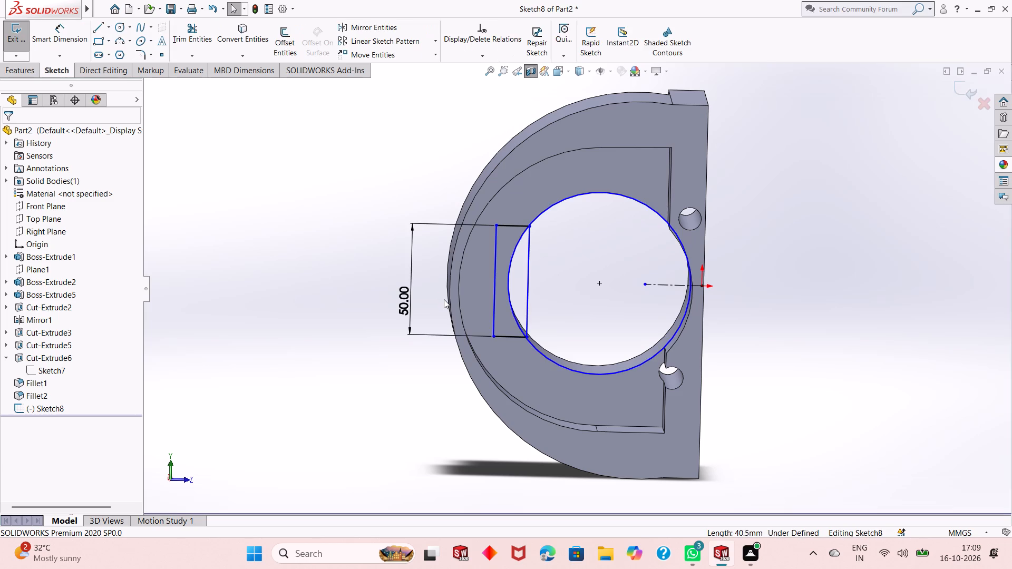
pyautogui.doubleClick(400, 307)
pyautogui.write('40.5')
pyautogui.press('Return')
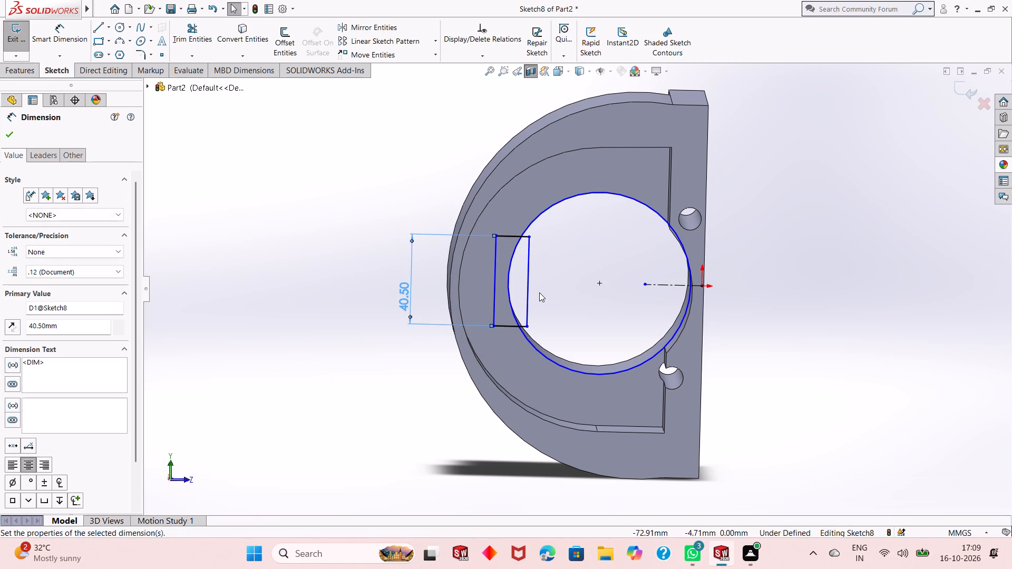
pyautogui.hotkey('ctrl', '8')
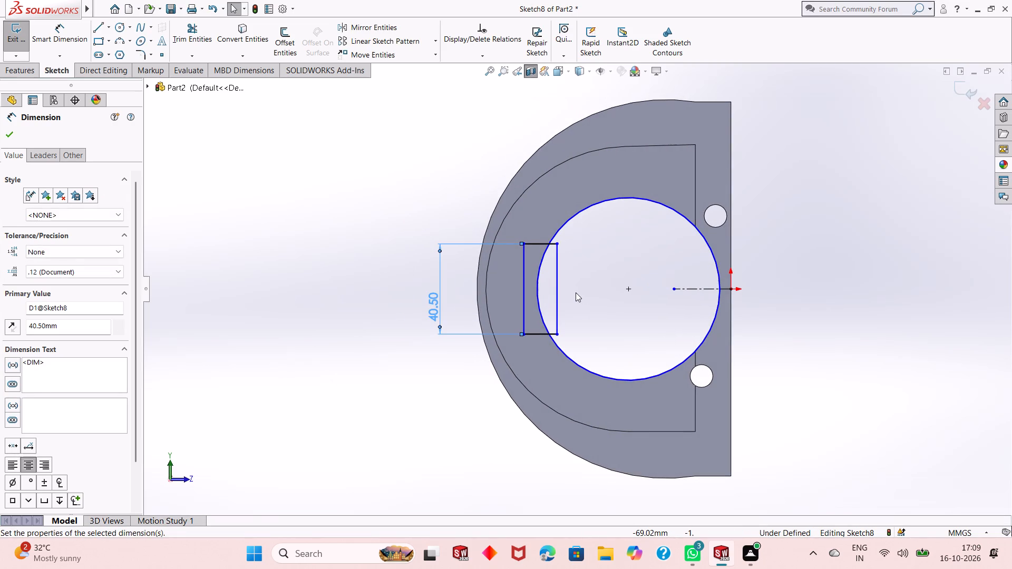
pyautogui.press('Escape')
pyautogui.press('Escape')
pyautogui.press('Escape')
# Dimension the rectangle's outer vertical side at 90 mm from the origin.
pyautogui.click(71, 38)
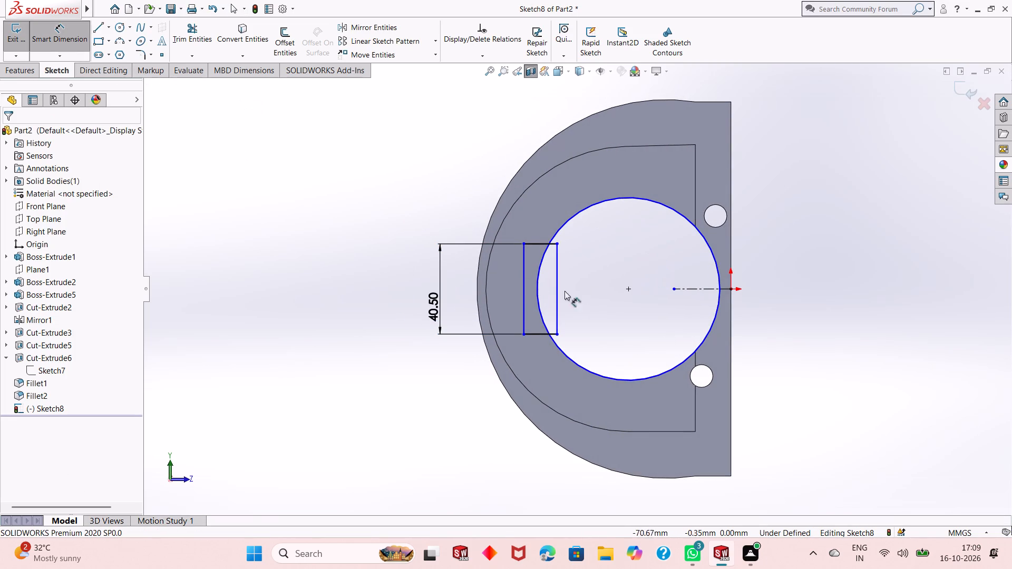
pyautogui.click(522, 299)
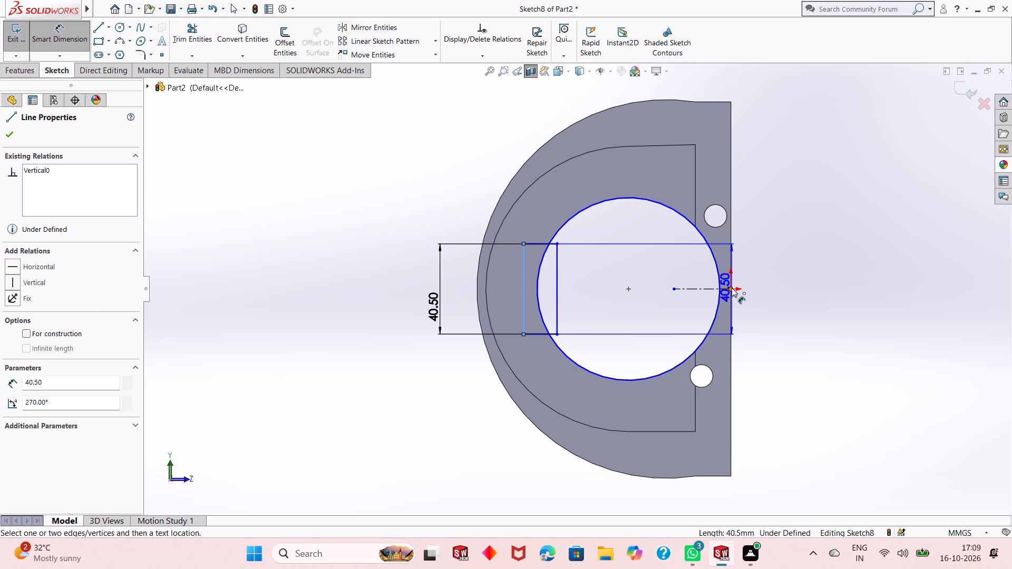
pyautogui.click(732, 288)
pyautogui.click(717, 87)
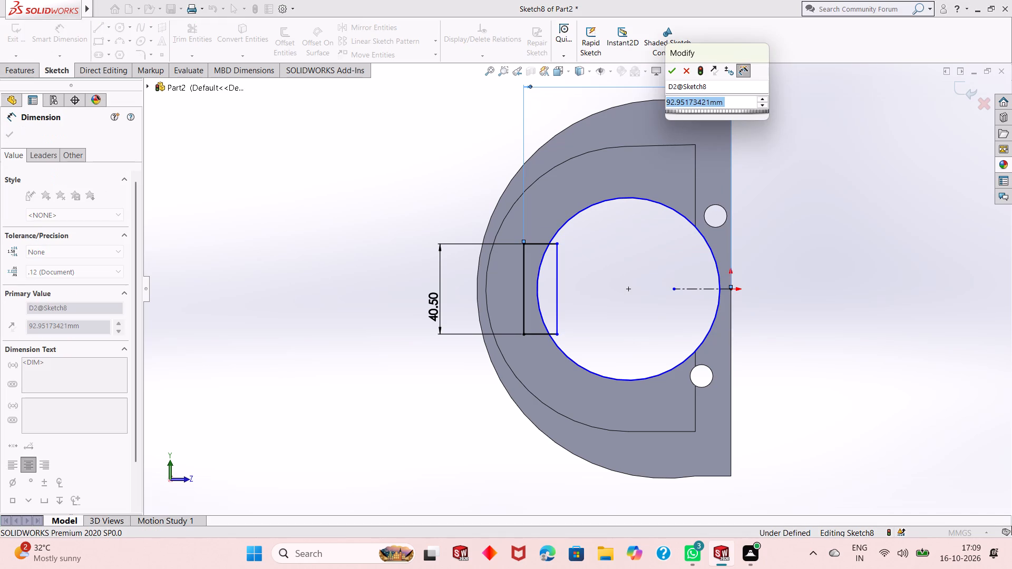
pyautogui.write('90')
pyautogui.press('Return')
pyautogui.press('Escape')
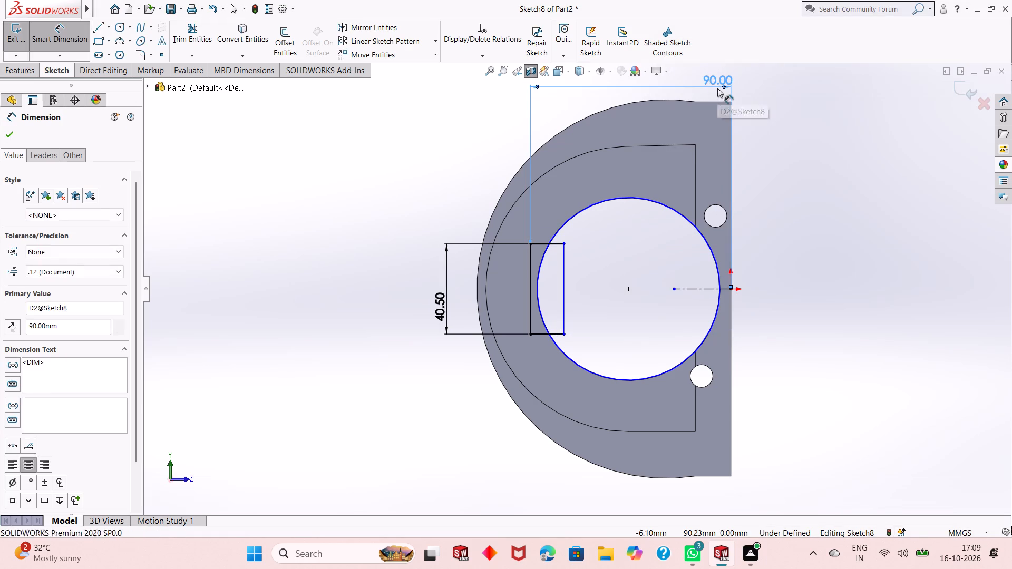
pyautogui.press('Escape')
# Trim the rectangle's inner portion and the circle's arc inside it, leaving one closed notched-bore outline.
pyautogui.click(181, 37)
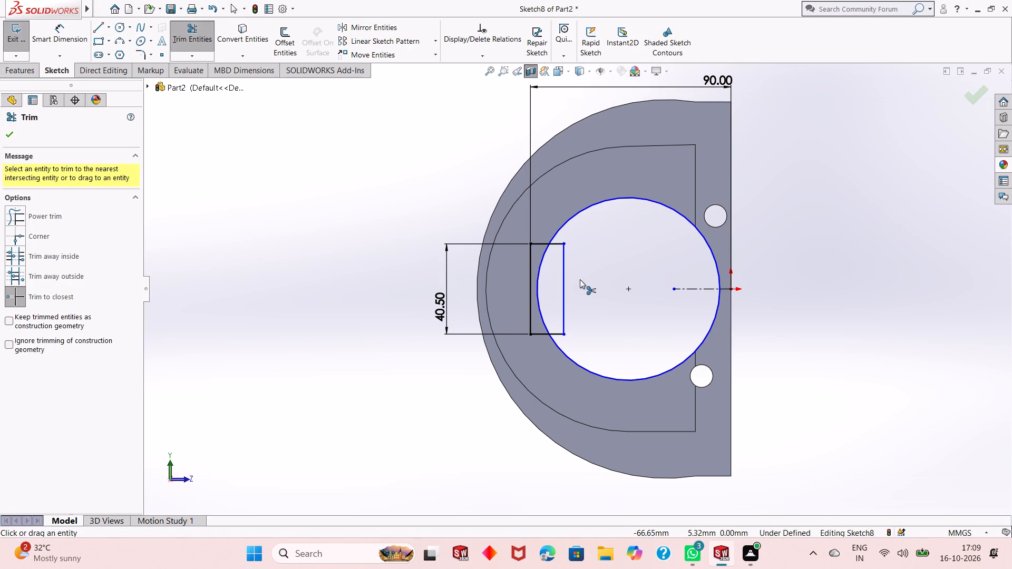
pyautogui.click(569, 290)
pyautogui.click(563, 296)
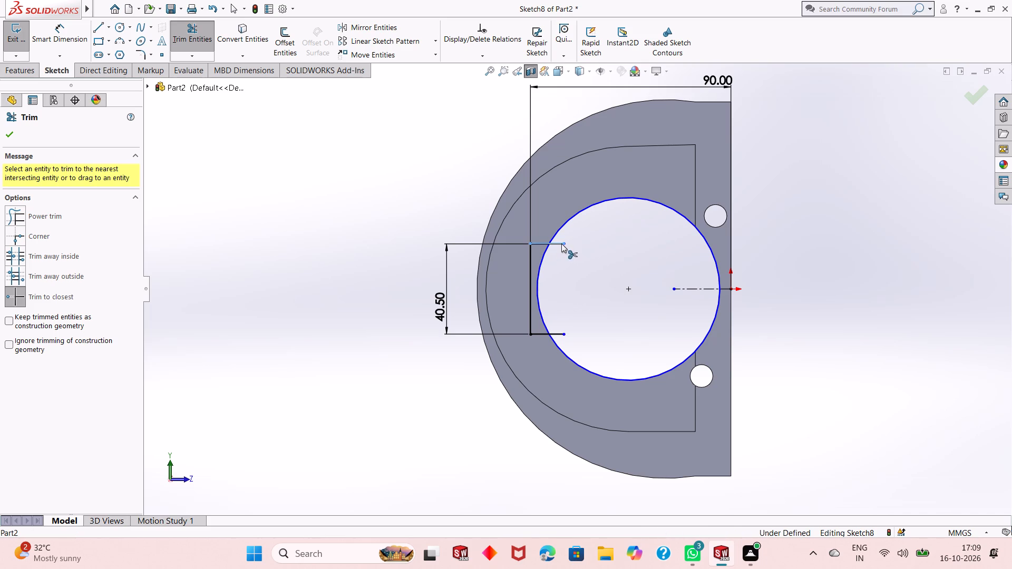
pyautogui.click(561, 243)
pyautogui.click(557, 332)
pyautogui.click(541, 306)
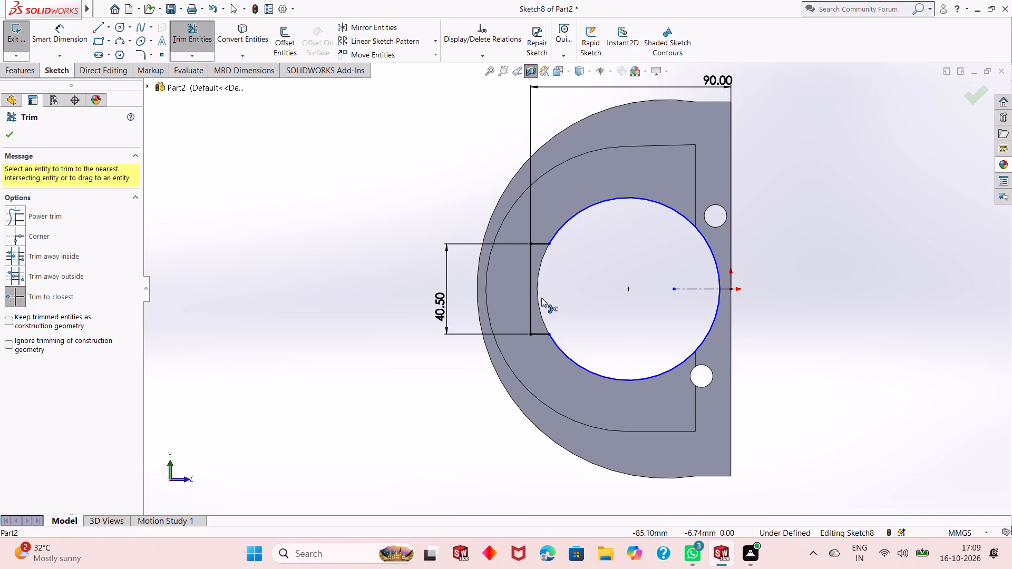
pyautogui.rightClick(363, 215)
pyautogui.click(402, 245)
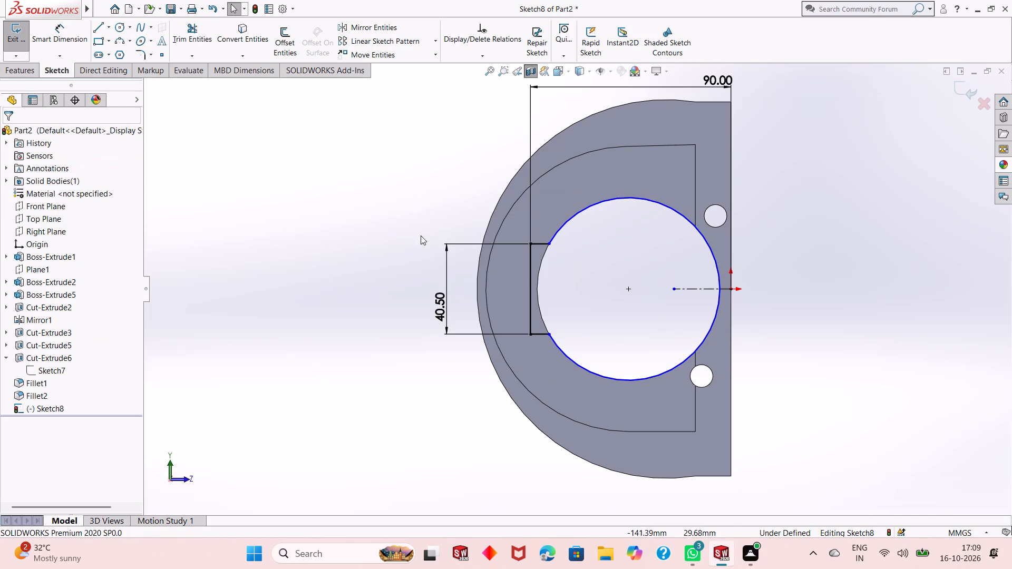
# Add a 41 mm radius dimension to the remaining bore arc.
pyautogui.click(66, 37)
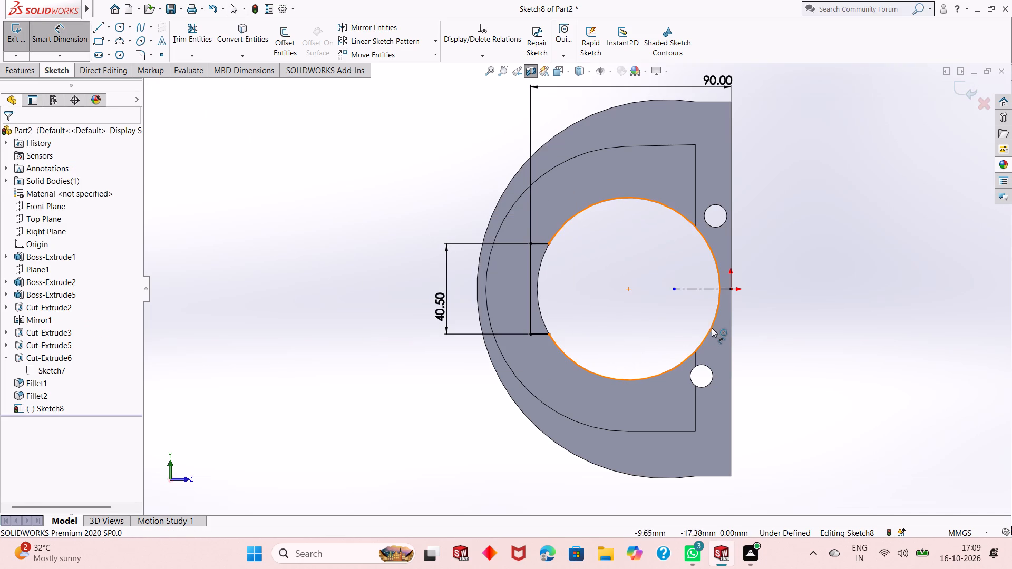
pyautogui.click(712, 327)
pyautogui.click(779, 317)
pyautogui.press('Return')
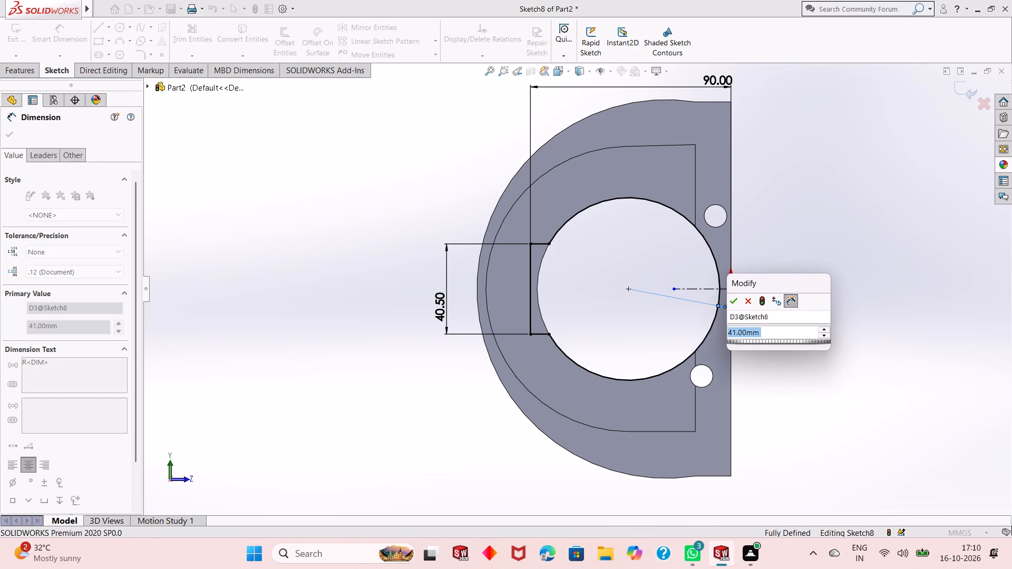
pyautogui.rightClick(812, 201)
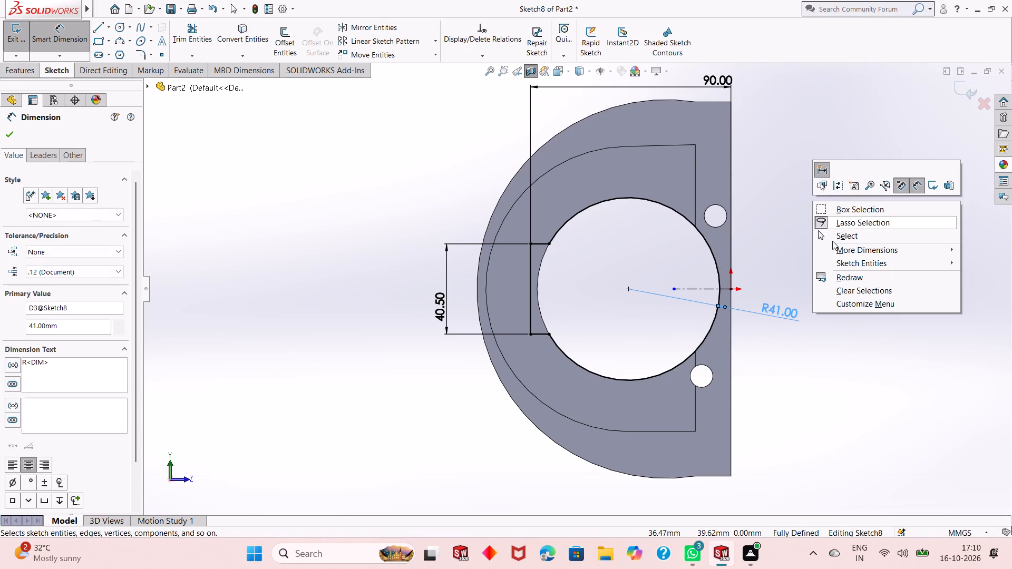
pyautogui.click(834, 234)
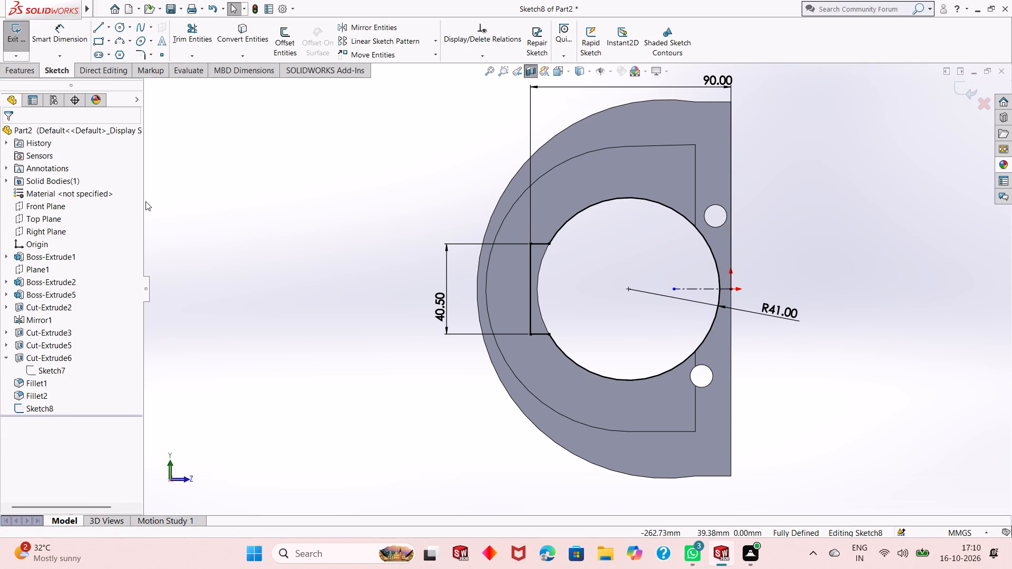
# Cut-extrude the notched bore profile blind to a depth of 20 mm.
pyautogui.click(29, 73)
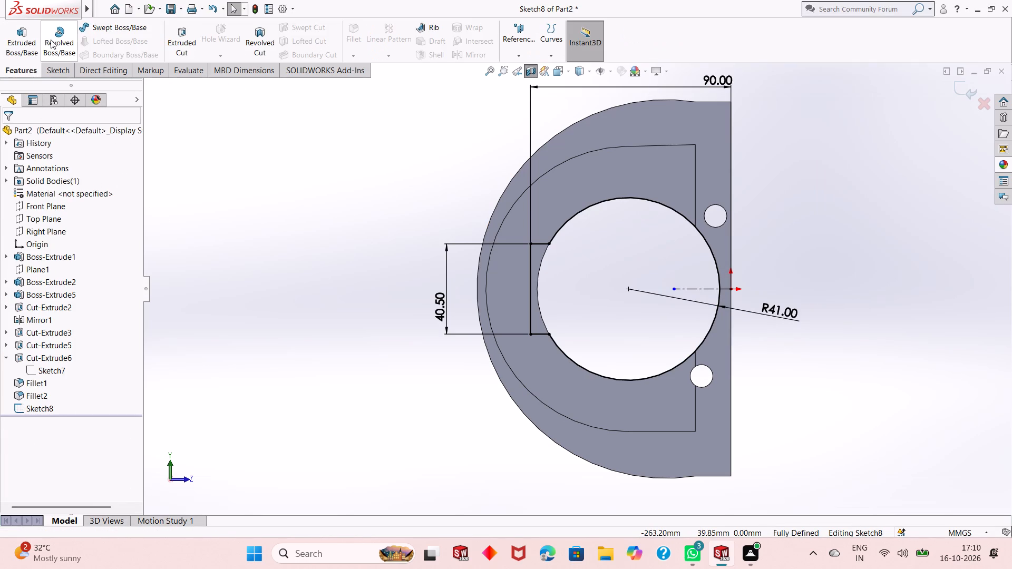
pyautogui.click(174, 40)
pyautogui.moveTo(381, 301); pyautogui.dragTo(416, 331, button='middle')
pyautogui.click(13, 138)
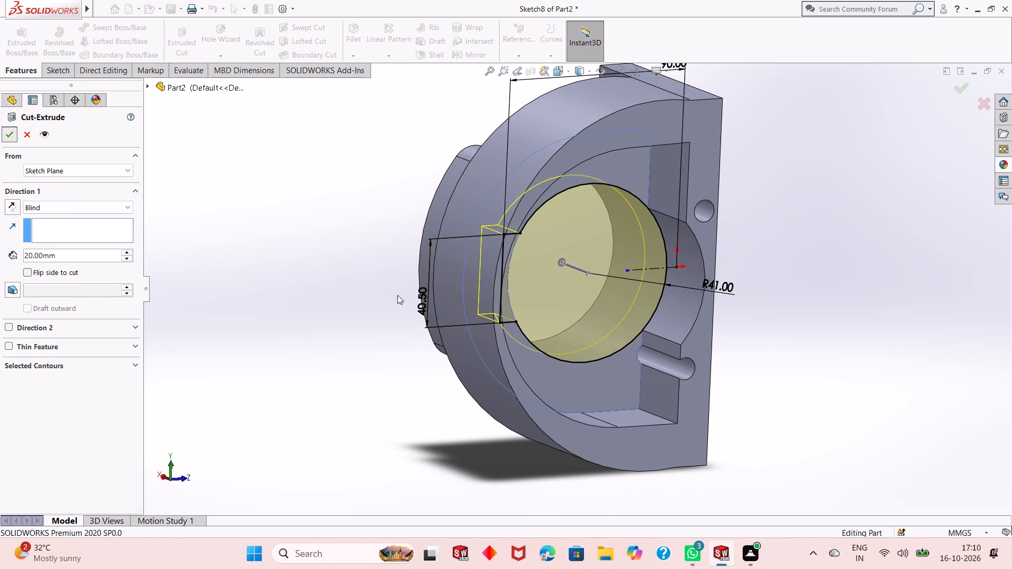
pyautogui.moveTo(674, 325); pyautogui.dragTo(618, 298, button='middle')
pyautogui.click(314, 329)
# Set up a 2 mm fillet on the new bore's two front arc edges and the arc edge along the notch floor.
pyautogui.moveTo(425, 331); pyautogui.dragTo(446, 352, button='middle')
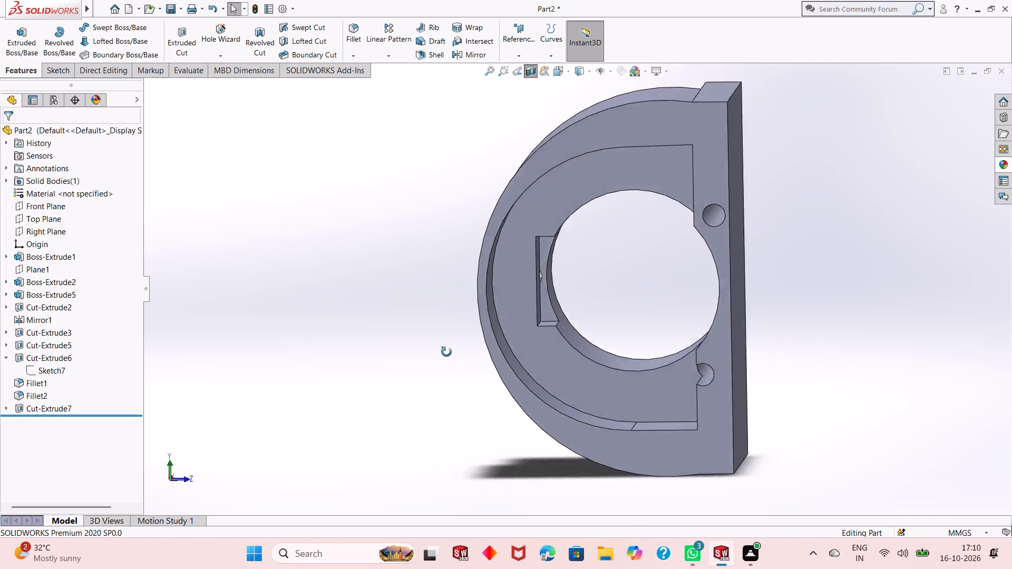
pyautogui.moveTo(446, 352); pyautogui.dragTo(456, 345, button='middle')
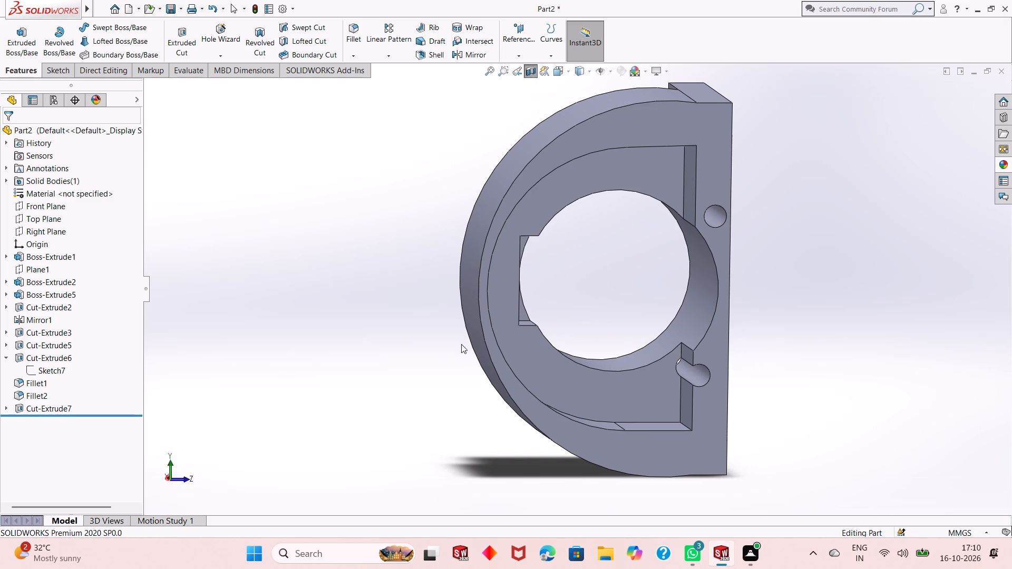
pyautogui.click(359, 28)
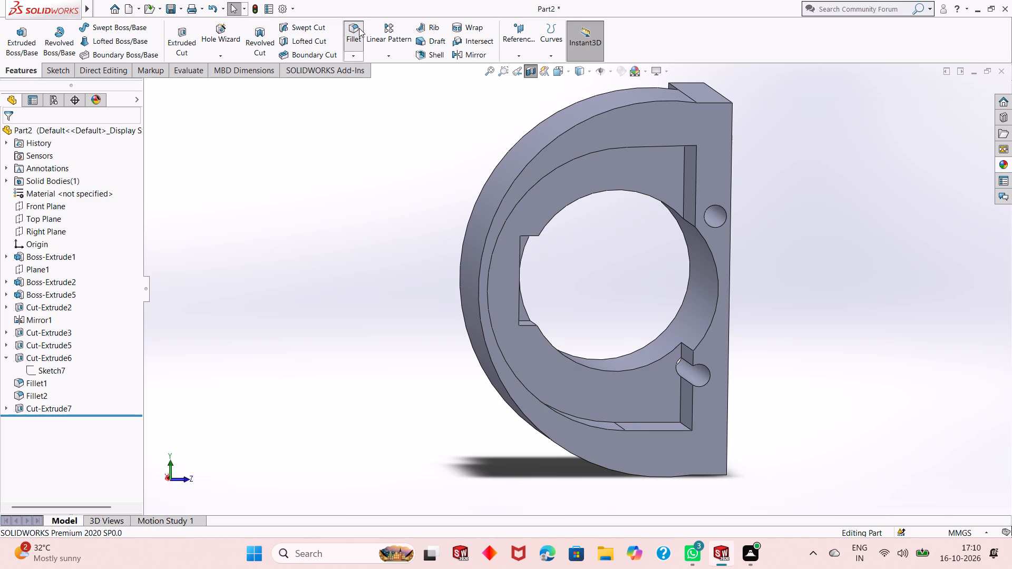
pyautogui.moveTo(594, 249); pyautogui.dragTo(582, 259, button='middle')
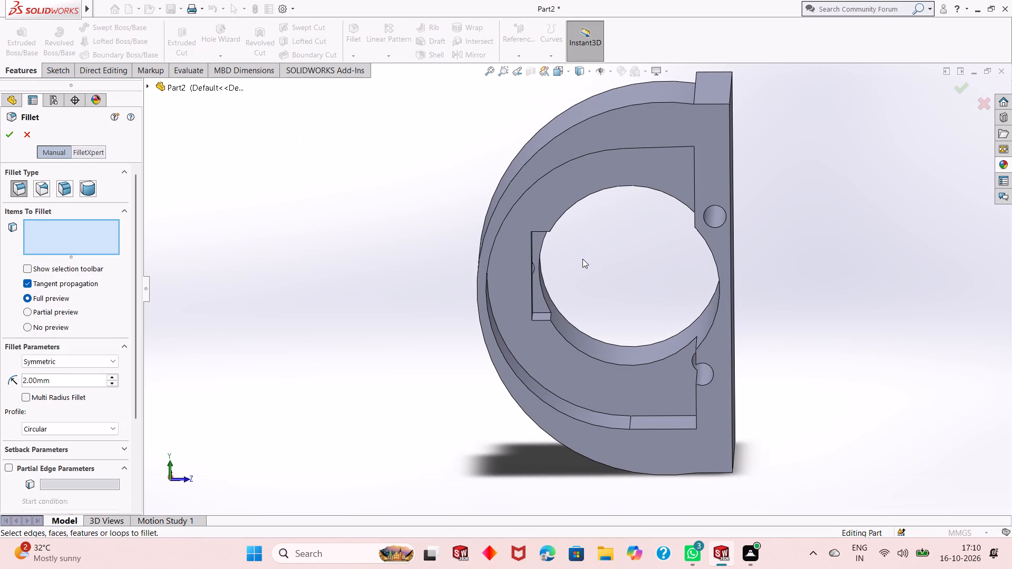
pyautogui.click(575, 346)
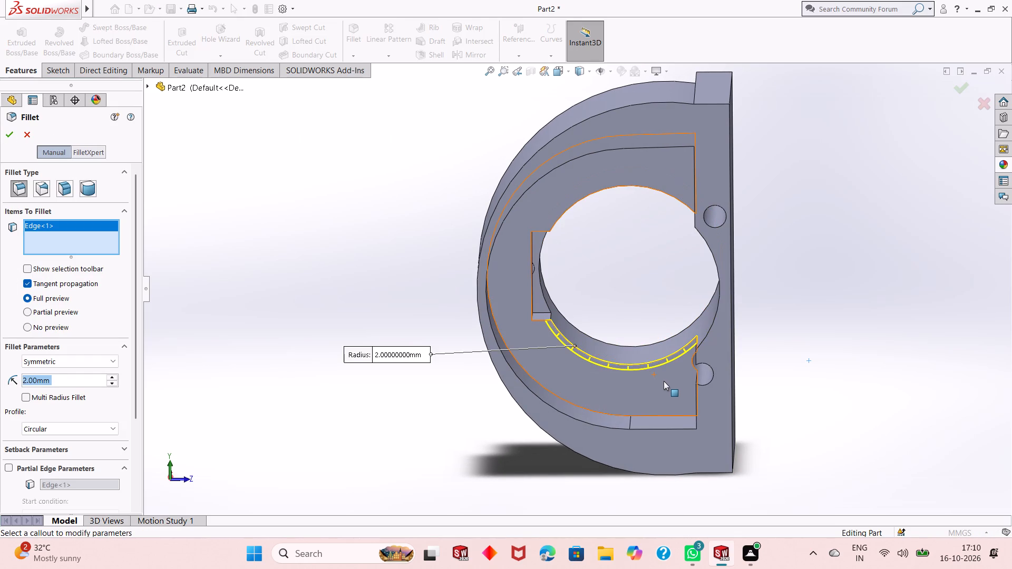
pyautogui.moveTo(664, 381); pyautogui.dragTo(664, 372, button='middle')
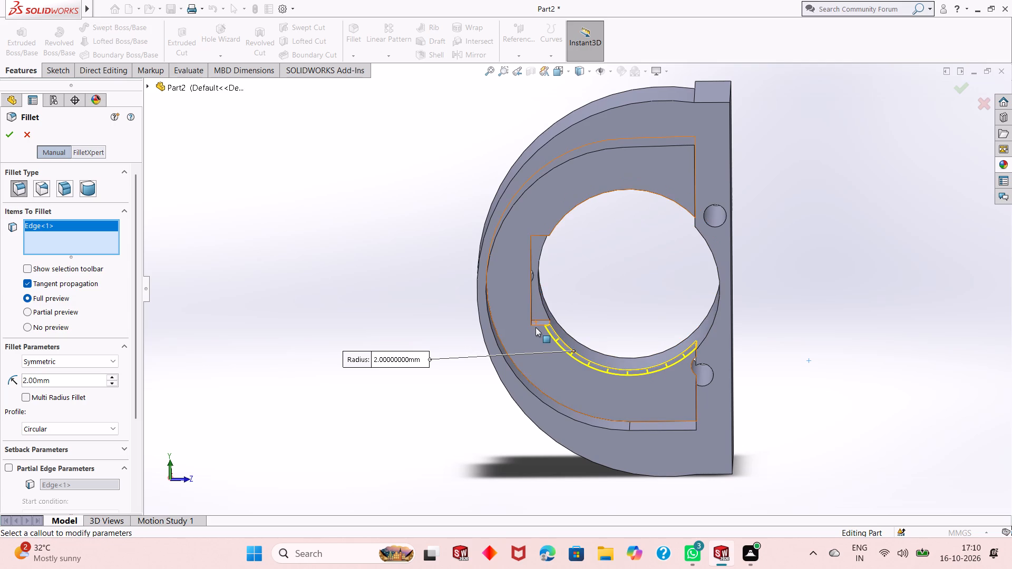
pyautogui.moveTo(555, 321); pyautogui.dragTo(543, 326, button='middle')
pyautogui.scroll(-4, 559, 311)
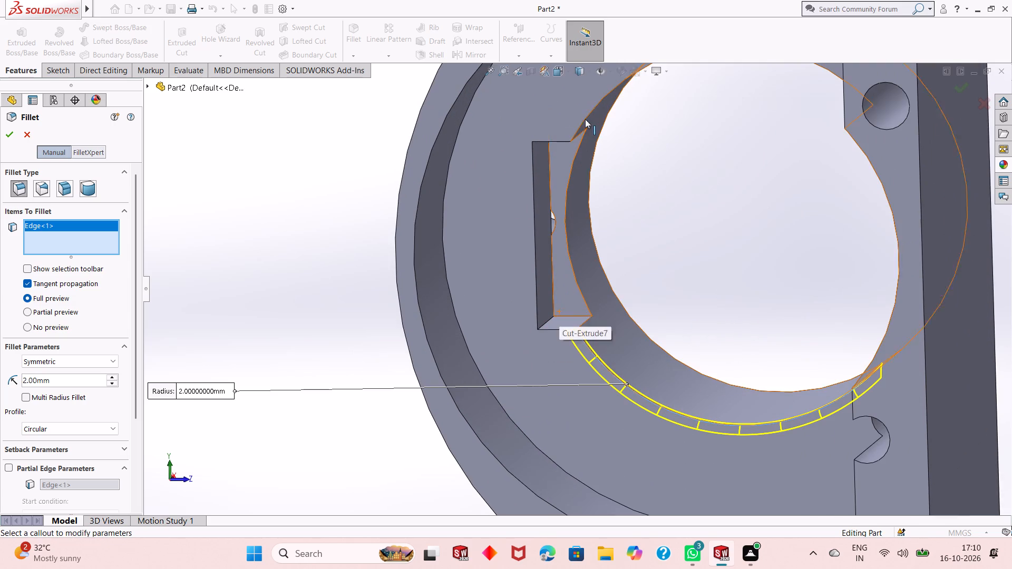
pyautogui.click(585, 117)
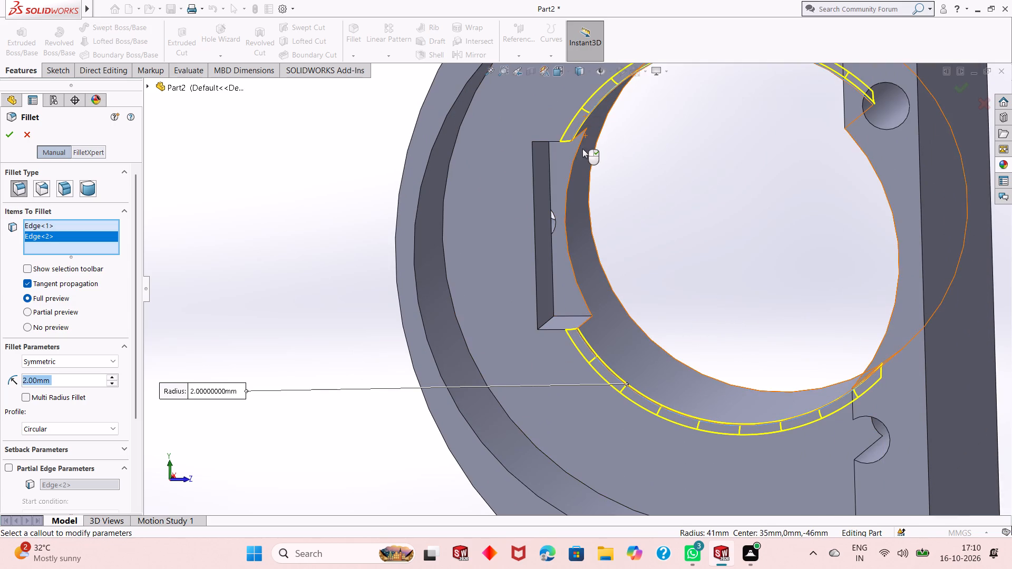
pyautogui.click(575, 154)
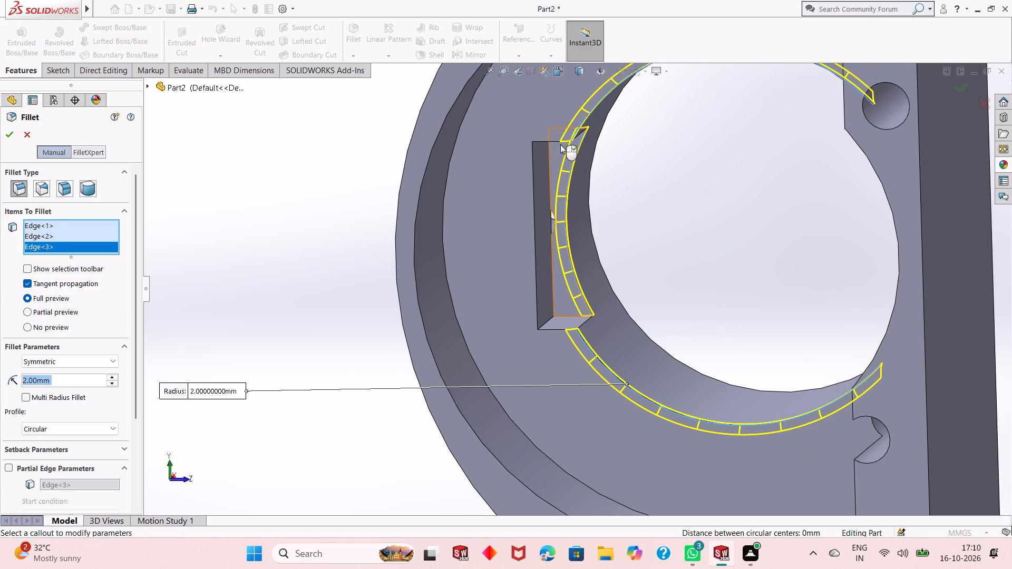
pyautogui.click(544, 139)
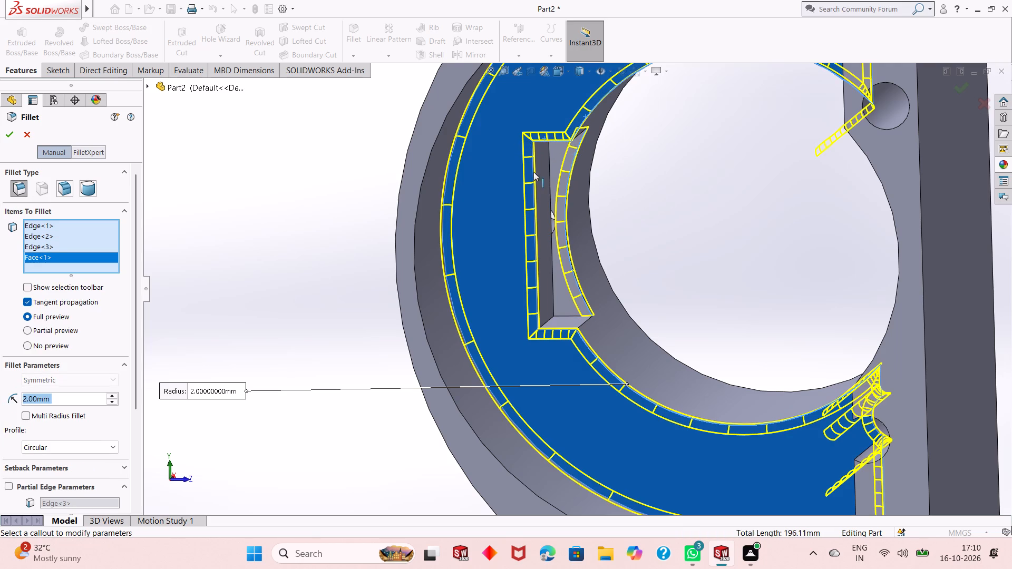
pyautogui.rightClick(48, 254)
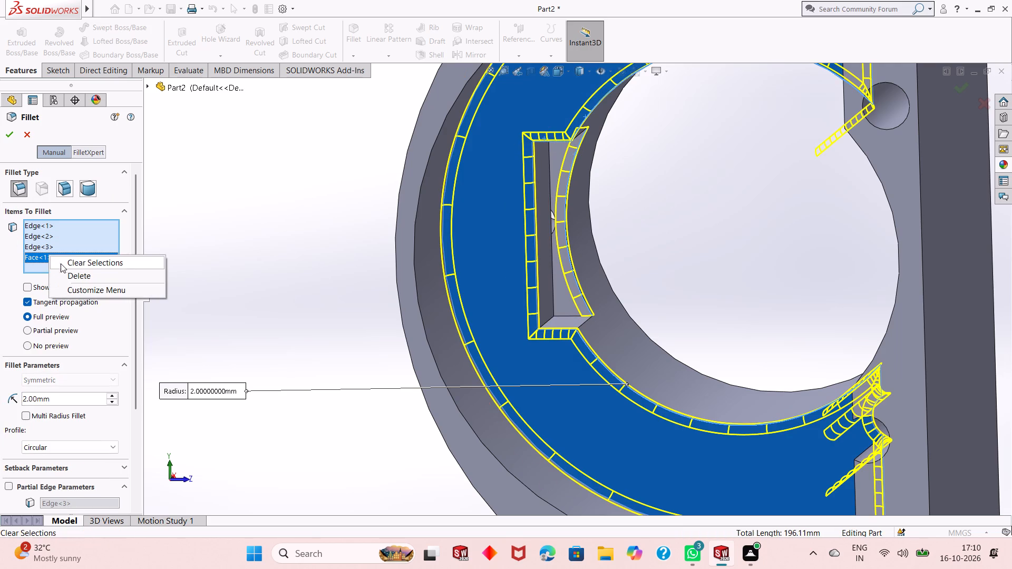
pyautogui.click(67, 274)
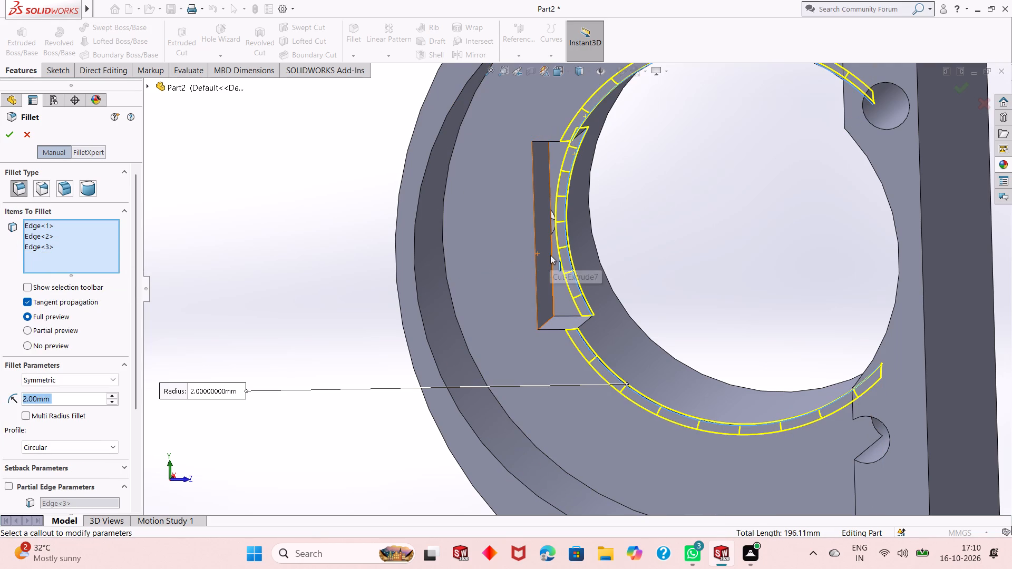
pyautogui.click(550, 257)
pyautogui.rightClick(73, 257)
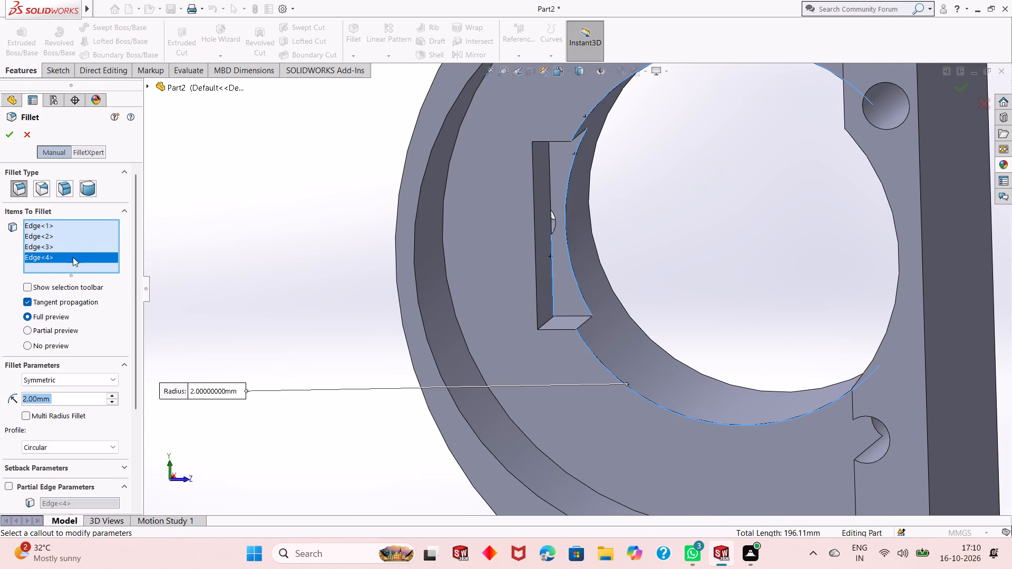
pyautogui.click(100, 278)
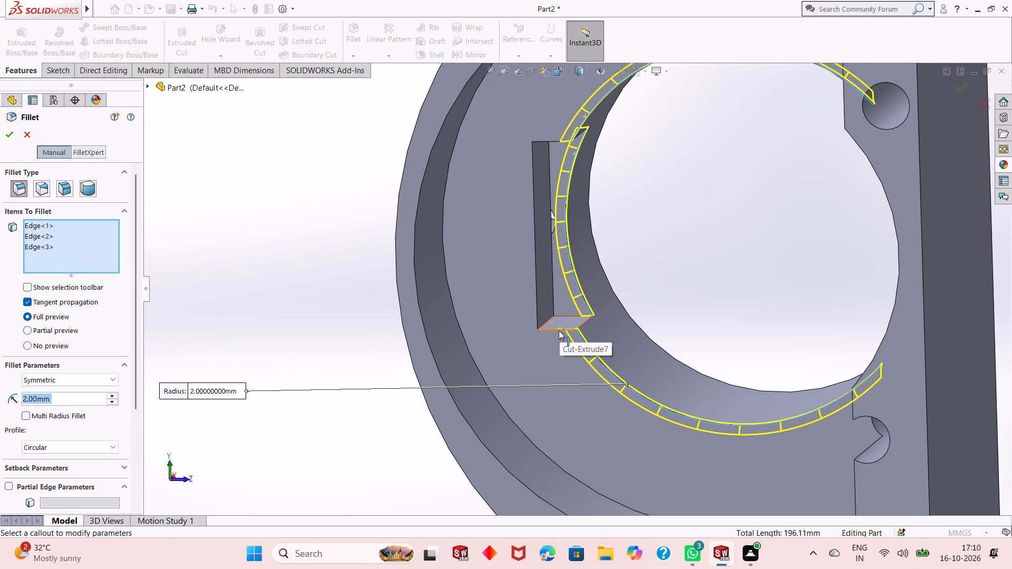
# Add the four edges around the notch's lower wall to the selection and apply the 2 mm fillet.
pyautogui.click(558, 331)
pyautogui.click(582, 324)
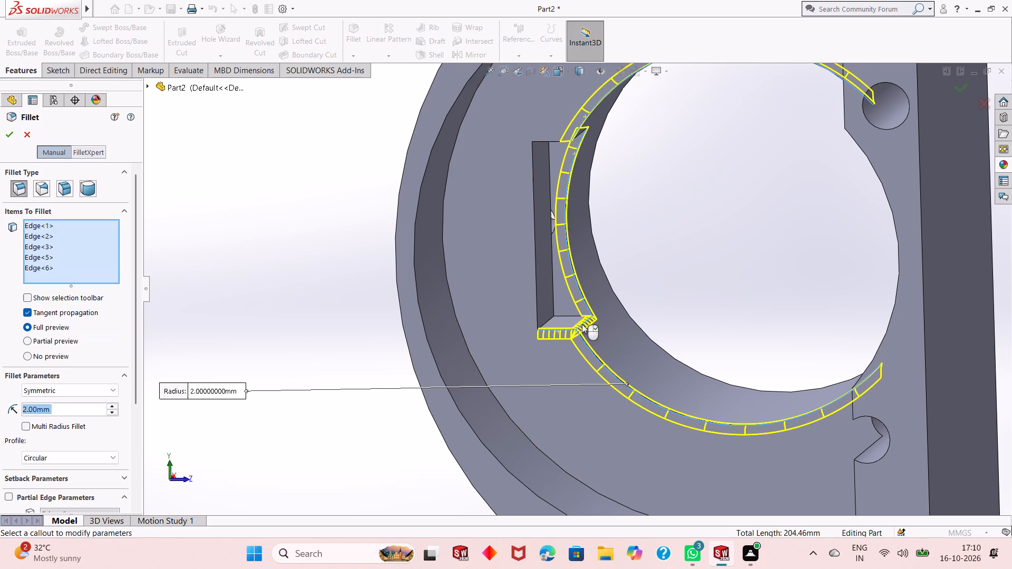
pyautogui.click(571, 316)
pyautogui.click(546, 321)
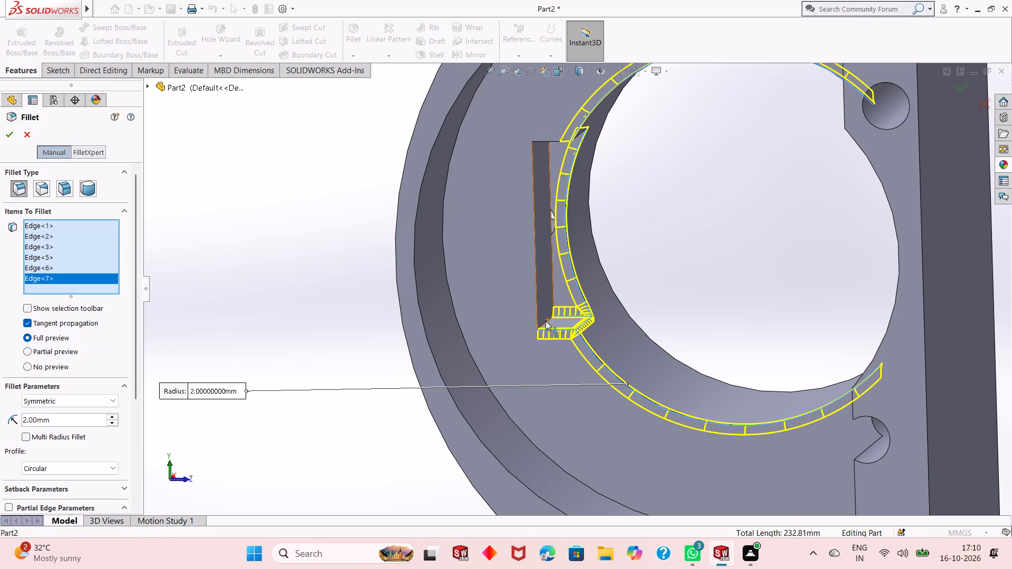
pyautogui.click(552, 280)
pyautogui.rightClick(57, 301)
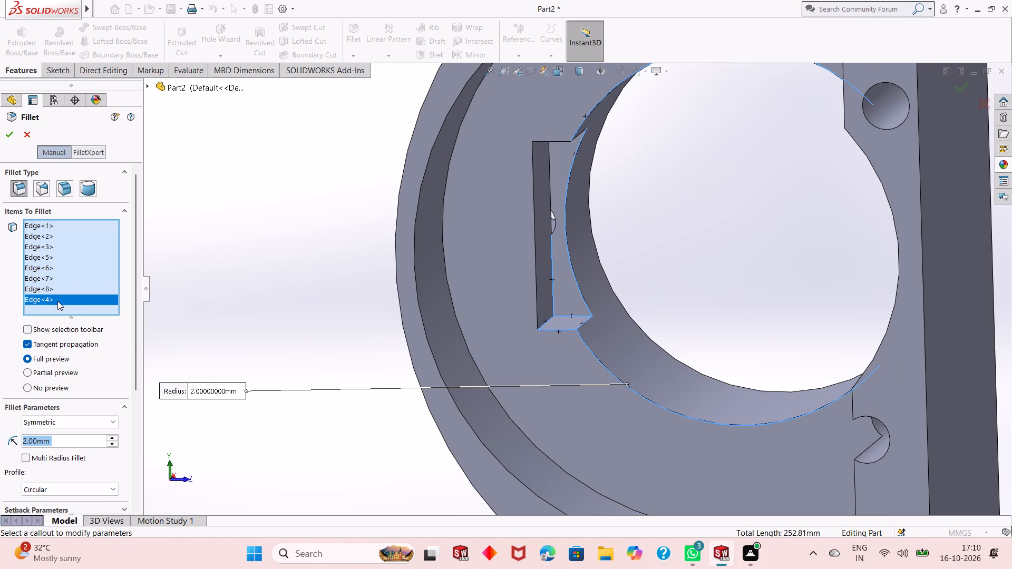
pyautogui.click(90, 323)
pyautogui.click(9, 140)
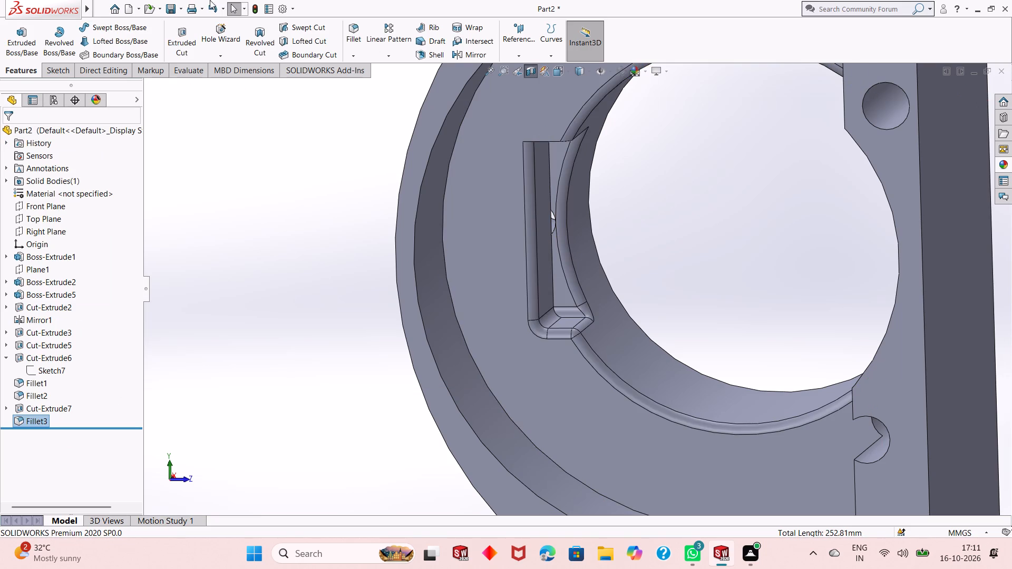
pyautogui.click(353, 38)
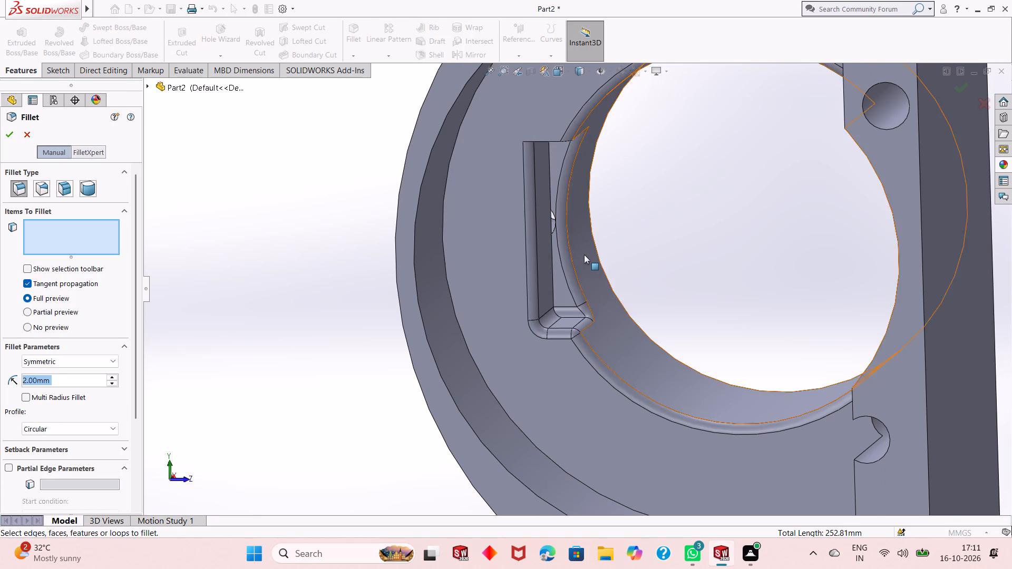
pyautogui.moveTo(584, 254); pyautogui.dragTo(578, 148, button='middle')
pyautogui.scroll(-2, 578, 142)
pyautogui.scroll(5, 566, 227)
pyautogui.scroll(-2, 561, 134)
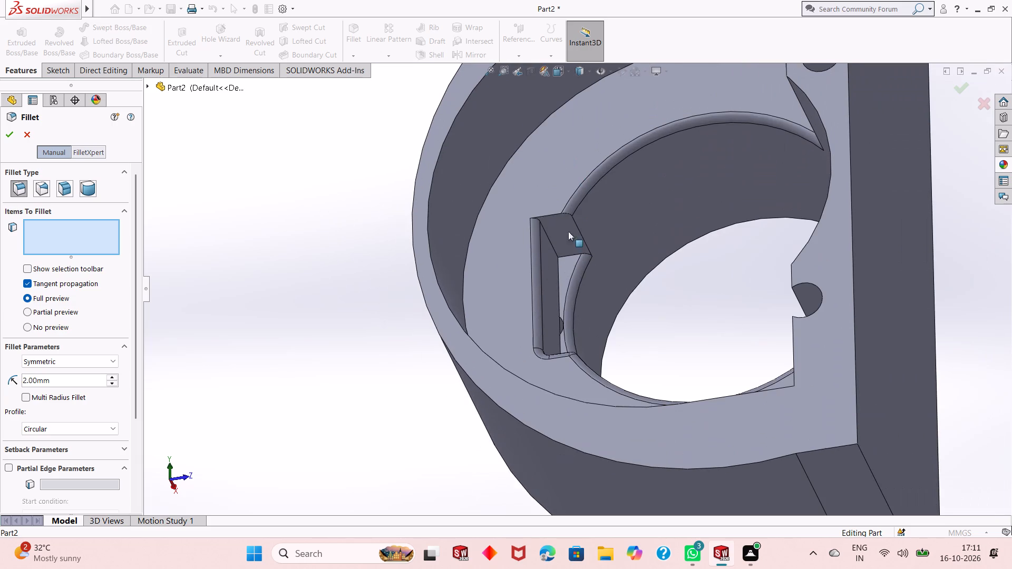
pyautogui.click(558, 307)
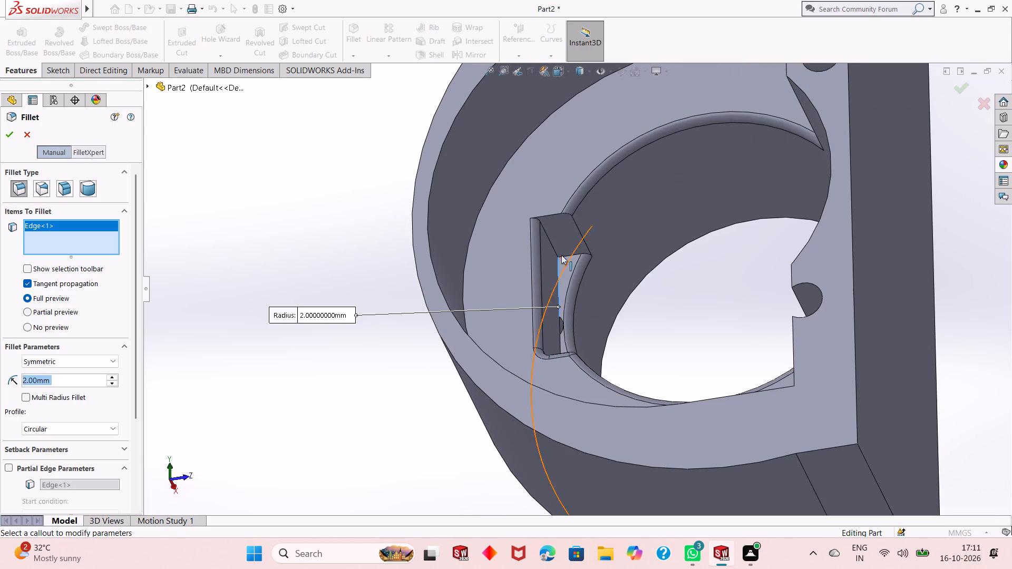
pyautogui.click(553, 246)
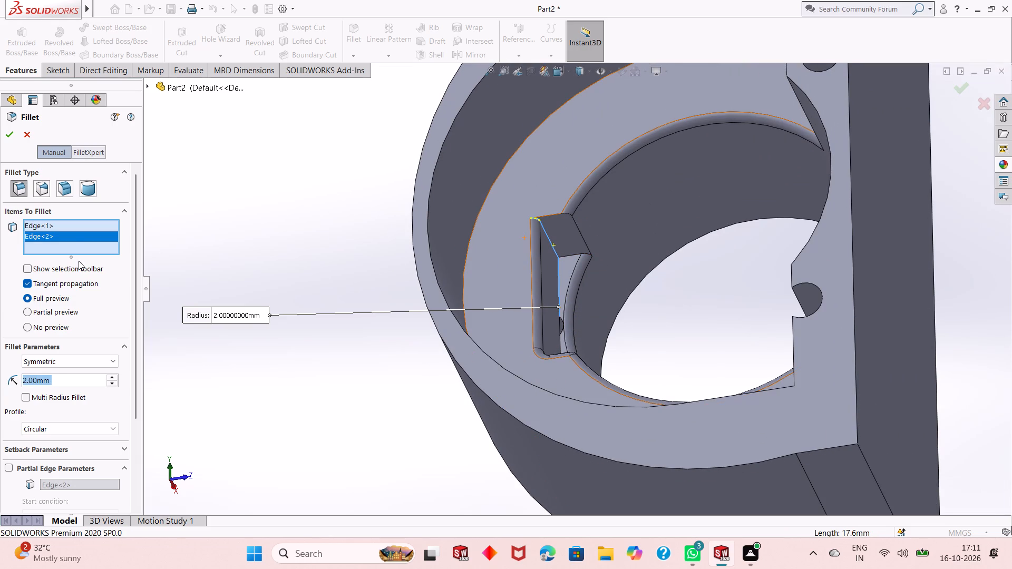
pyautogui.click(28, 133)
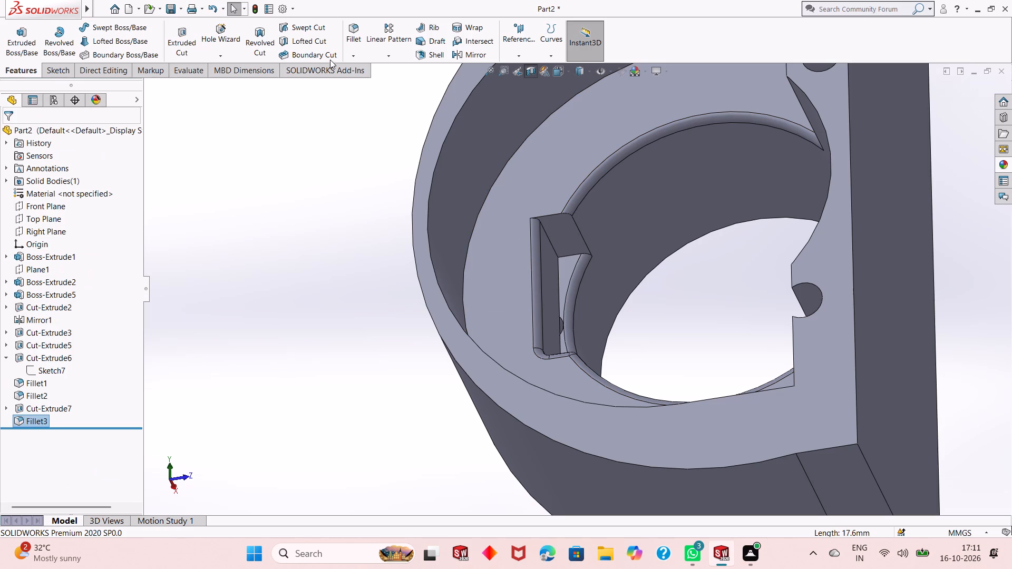
# Fillet the notch's upper wall at 2 mm along its bore-side edge, inner corner edge and floor edge.
pyautogui.click(349, 38)
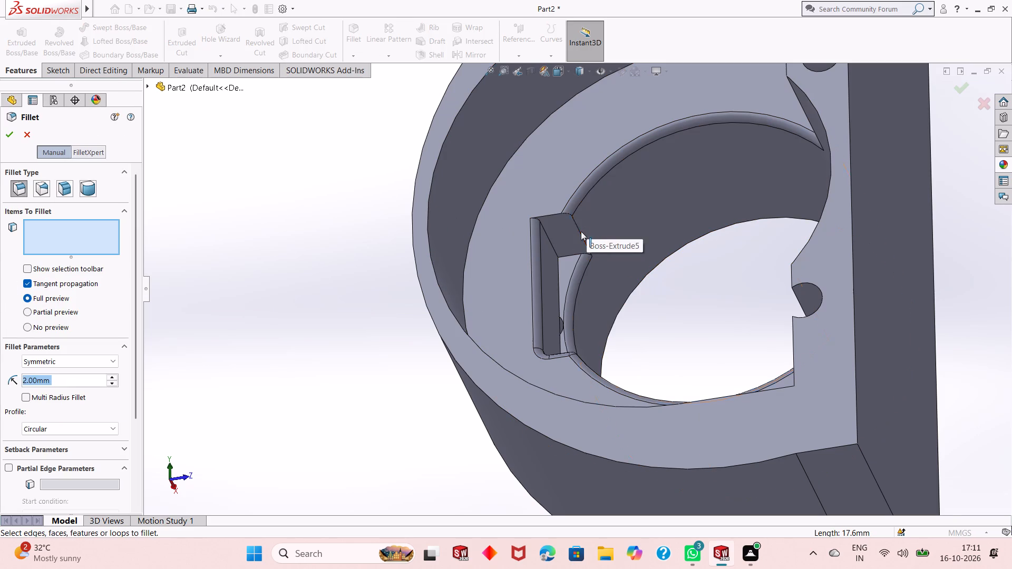
pyautogui.click(580, 232)
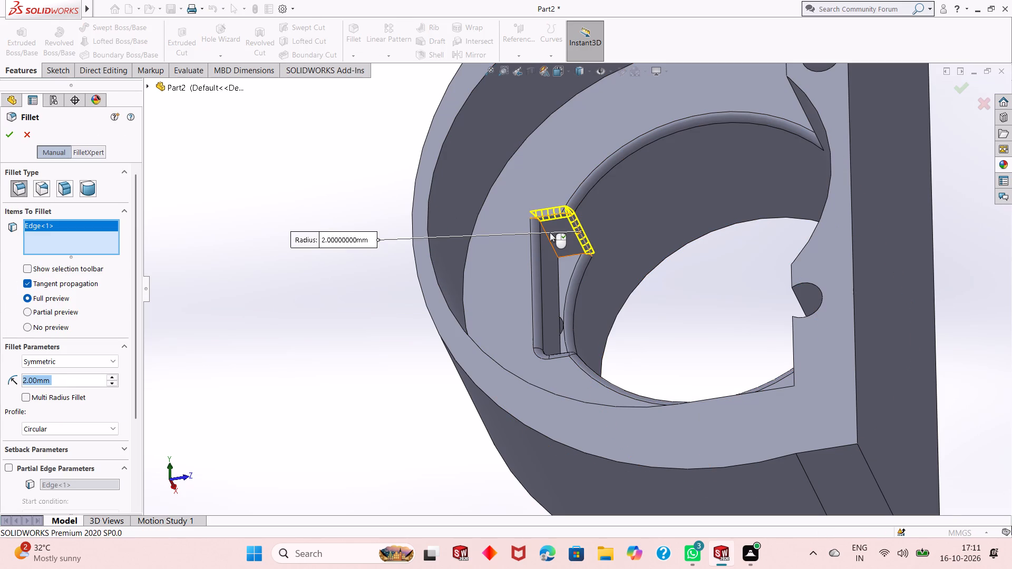
pyautogui.click(547, 239)
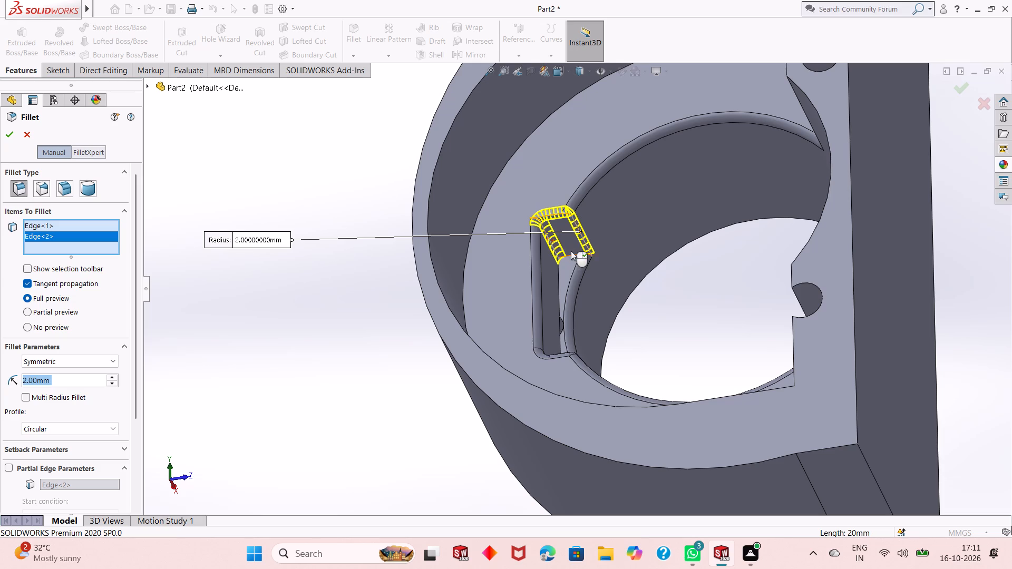
pyautogui.click(573, 254)
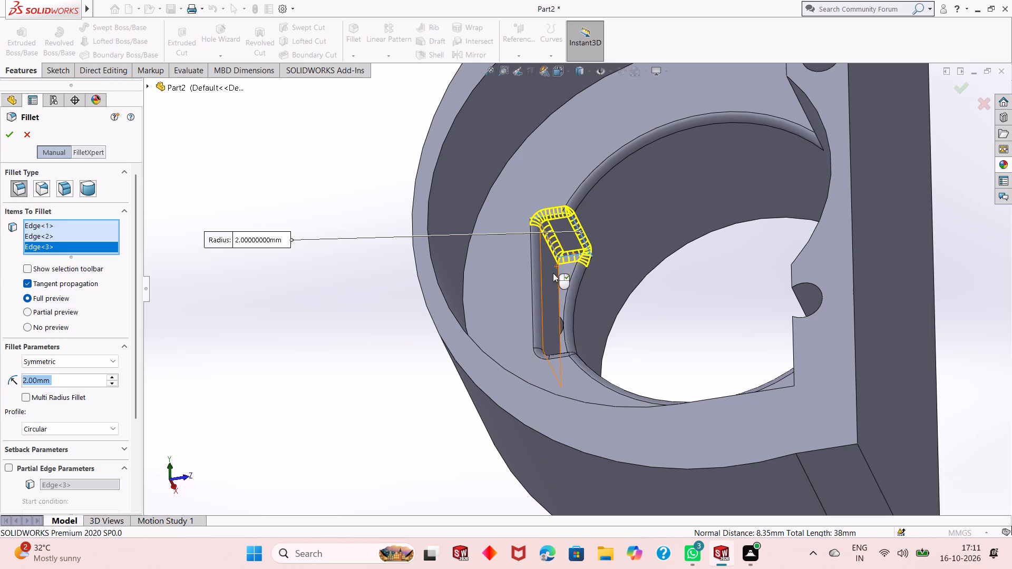
pyautogui.click(558, 279)
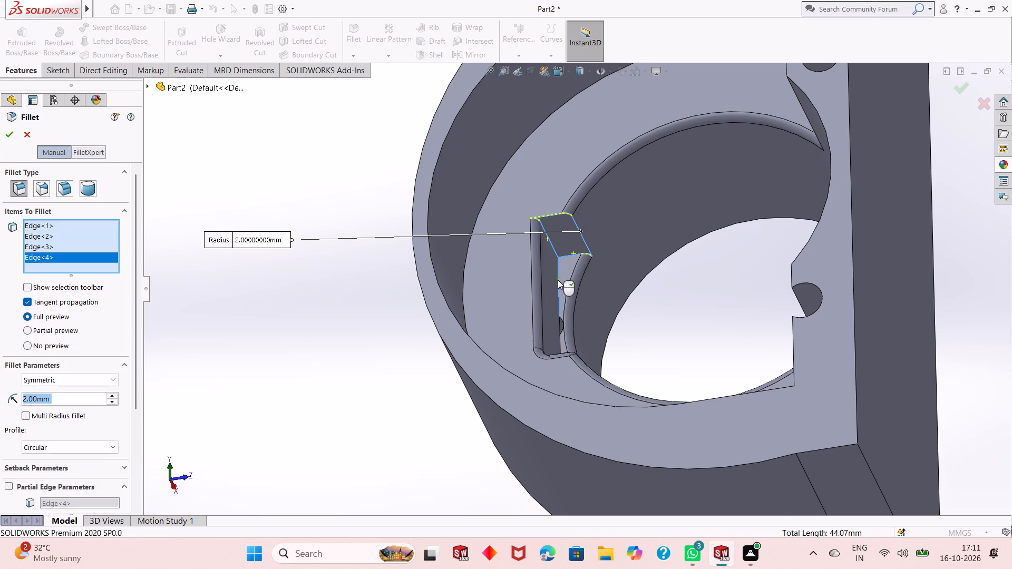
pyautogui.rightClick(41, 256)
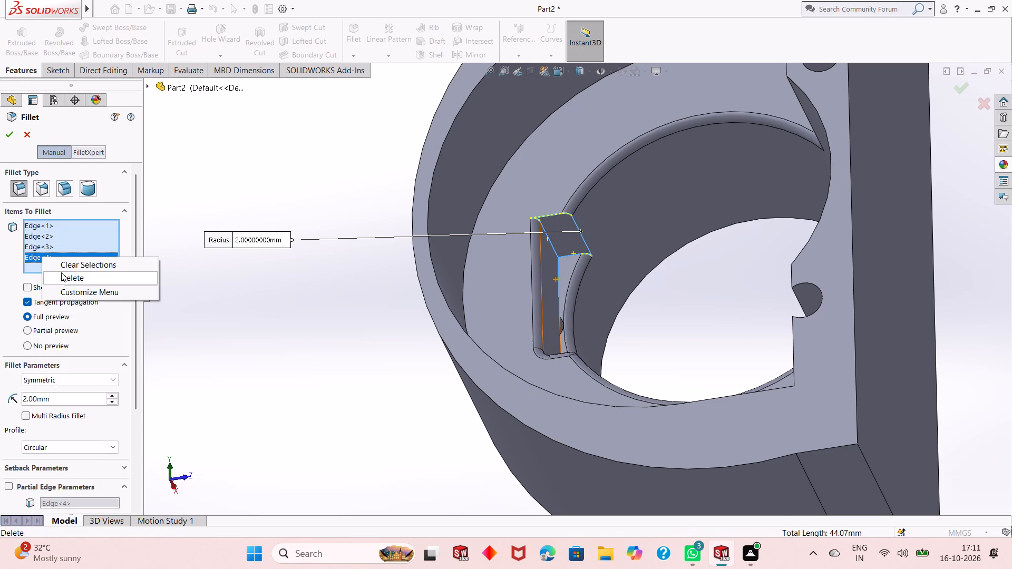
pyautogui.click(62, 273)
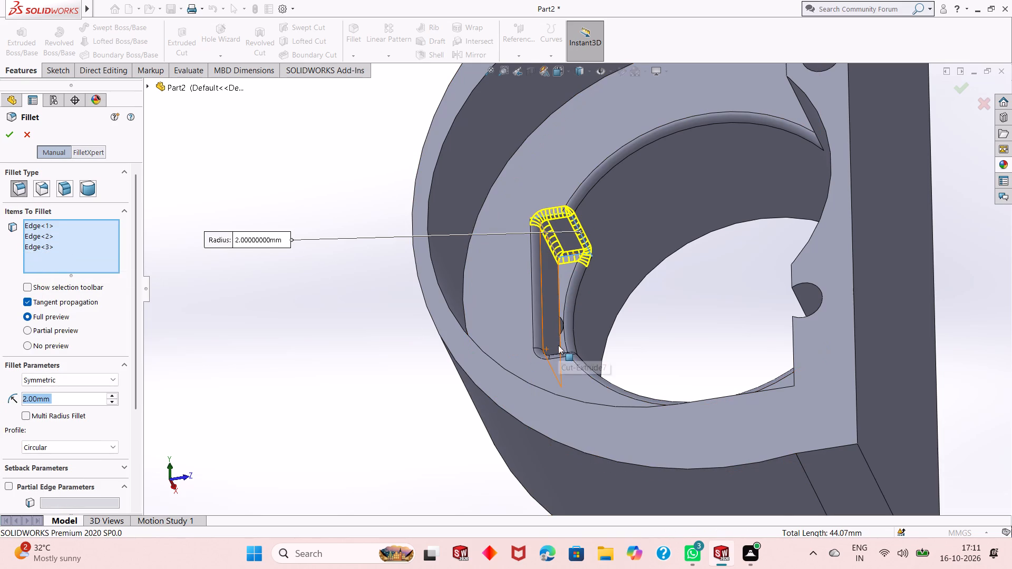
pyautogui.click(558, 345)
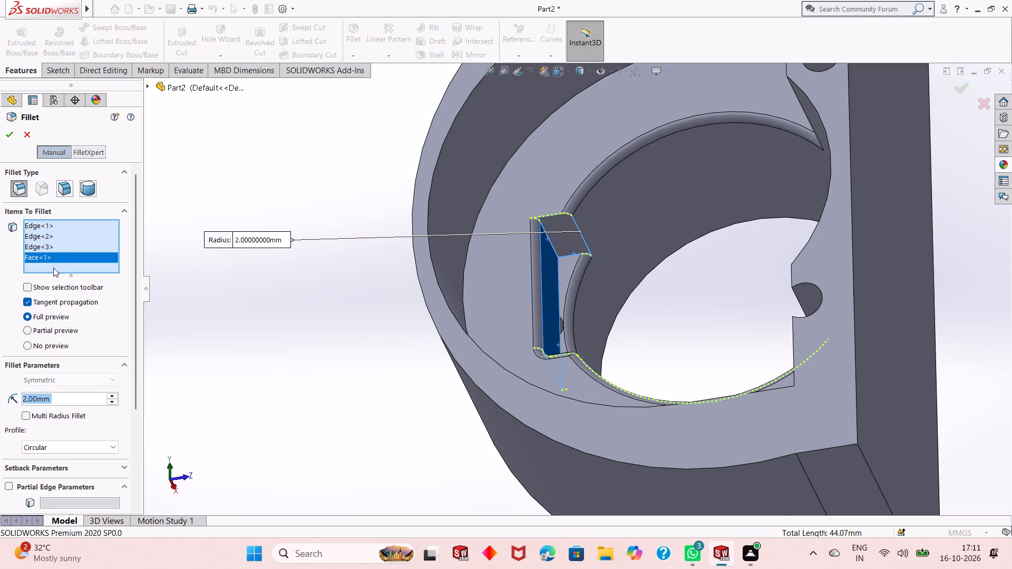
pyautogui.rightClick(54, 258)
pyautogui.click(71, 278)
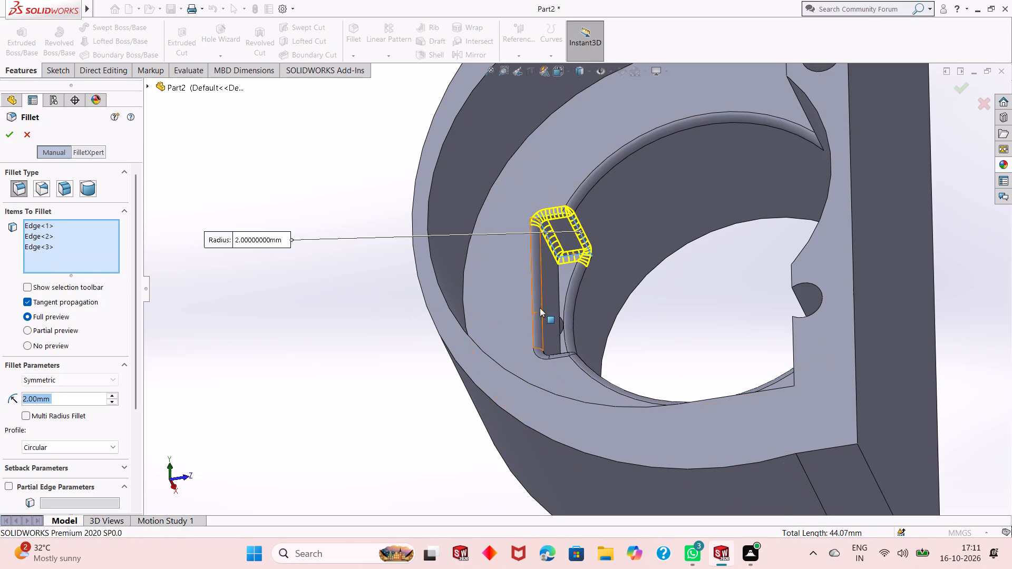
pyautogui.click(557, 297)
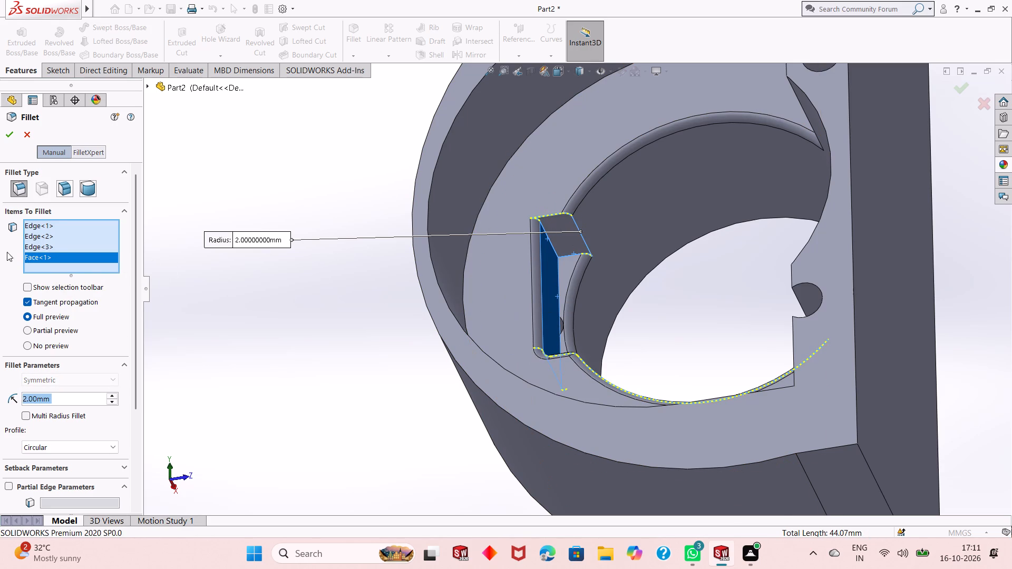
pyautogui.rightClick(44, 253)
pyautogui.click(64, 269)
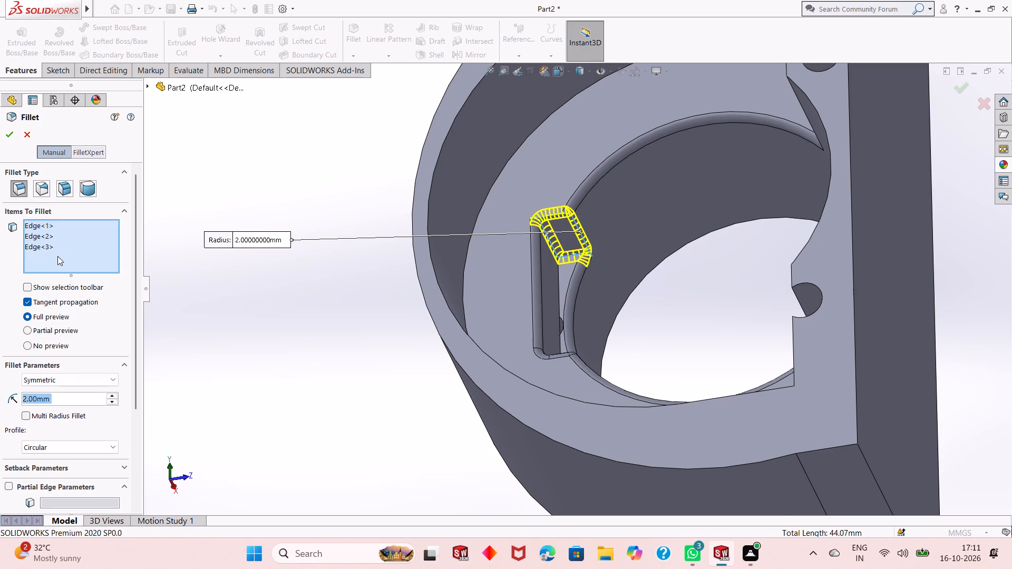
pyautogui.click(9, 136)
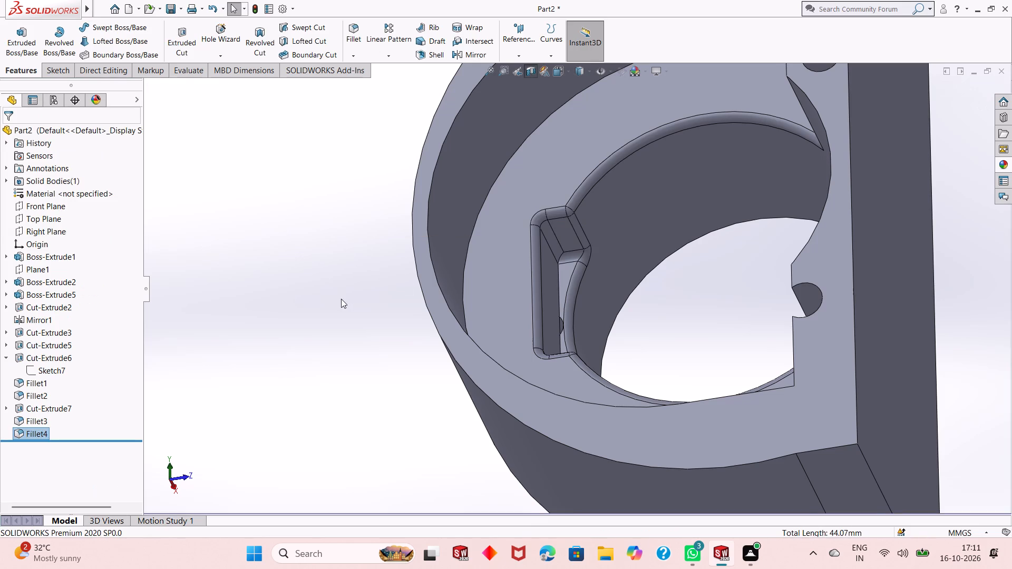
# Turn off the section view so the whole housing is displayed.
pyautogui.click(341, 299)
pyautogui.scroll(3, 527, 297)
pyautogui.moveTo(625, 176); pyautogui.dragTo(642, 263, button='middle')
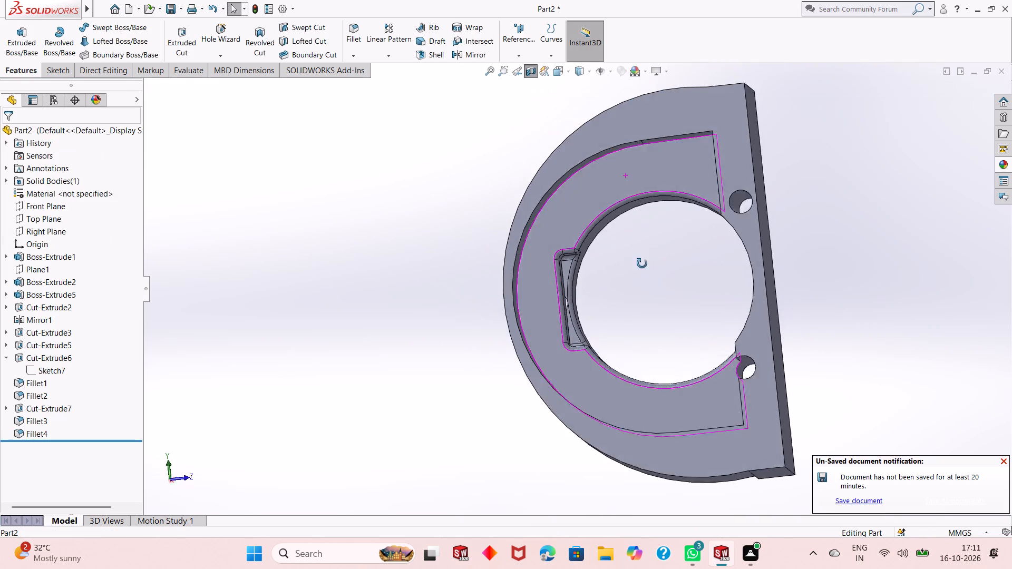
pyautogui.moveTo(642, 263); pyautogui.dragTo(604, 279, button='middle')
pyautogui.scroll(1, 603, 280)
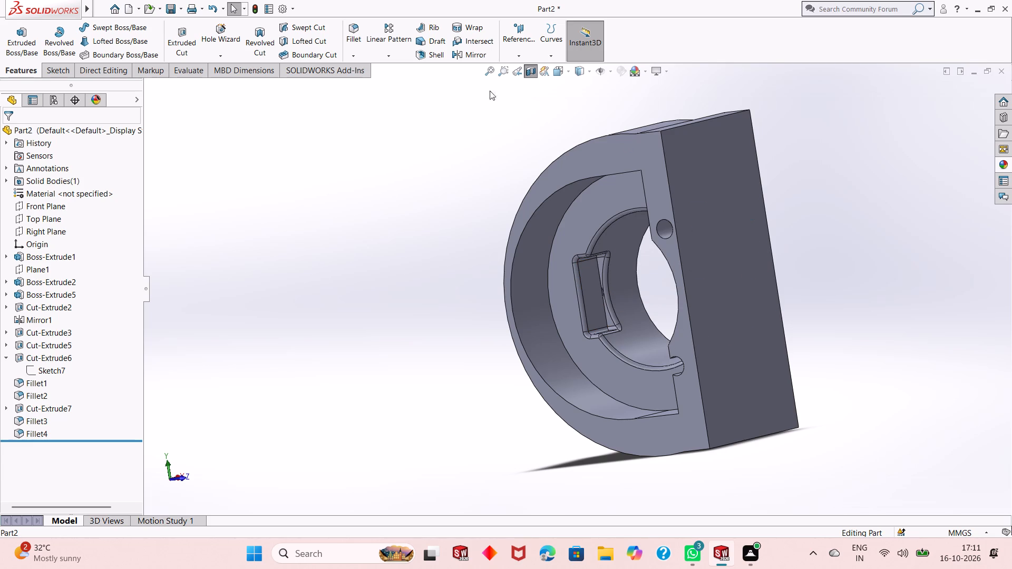
pyautogui.click(531, 74)
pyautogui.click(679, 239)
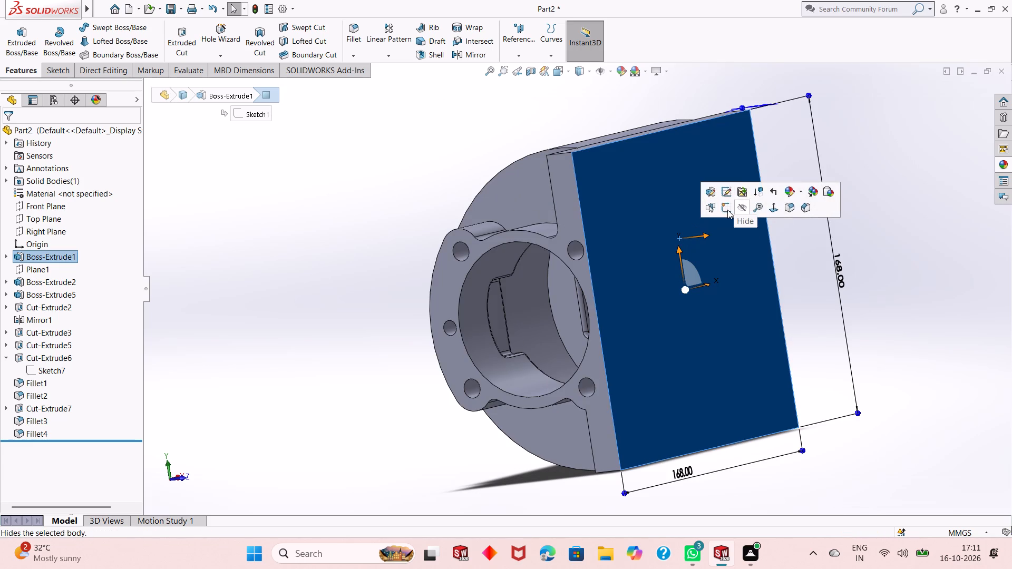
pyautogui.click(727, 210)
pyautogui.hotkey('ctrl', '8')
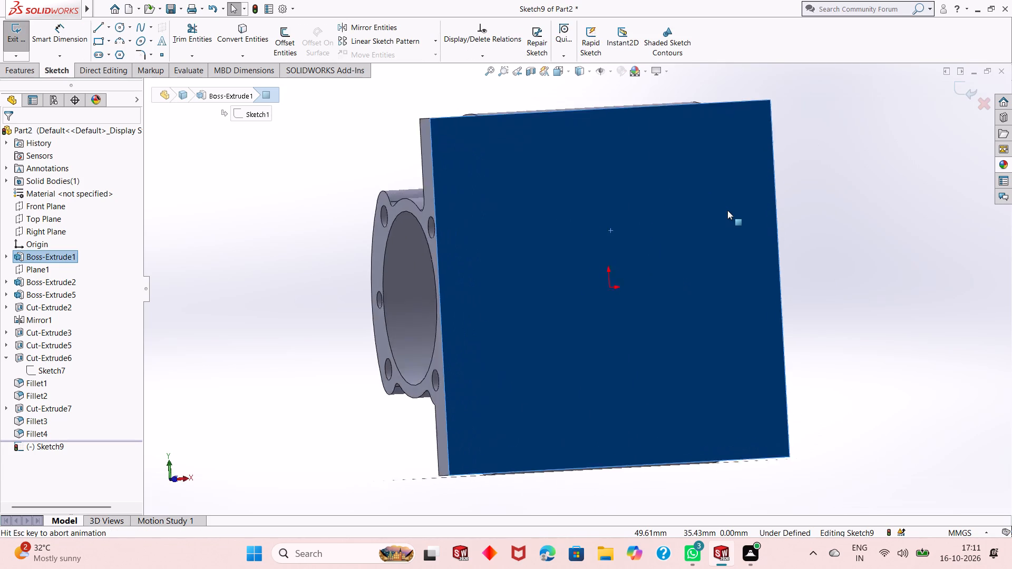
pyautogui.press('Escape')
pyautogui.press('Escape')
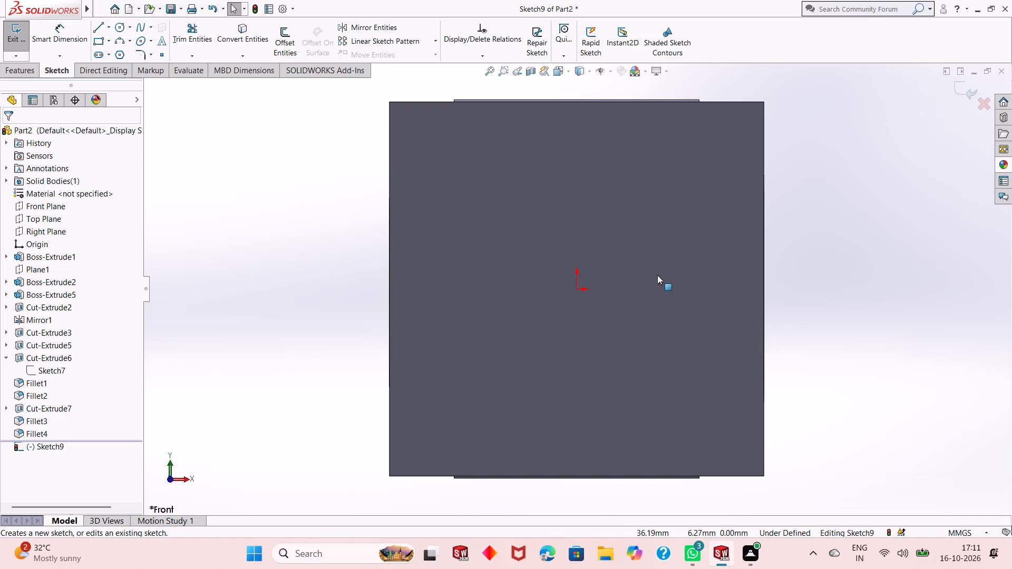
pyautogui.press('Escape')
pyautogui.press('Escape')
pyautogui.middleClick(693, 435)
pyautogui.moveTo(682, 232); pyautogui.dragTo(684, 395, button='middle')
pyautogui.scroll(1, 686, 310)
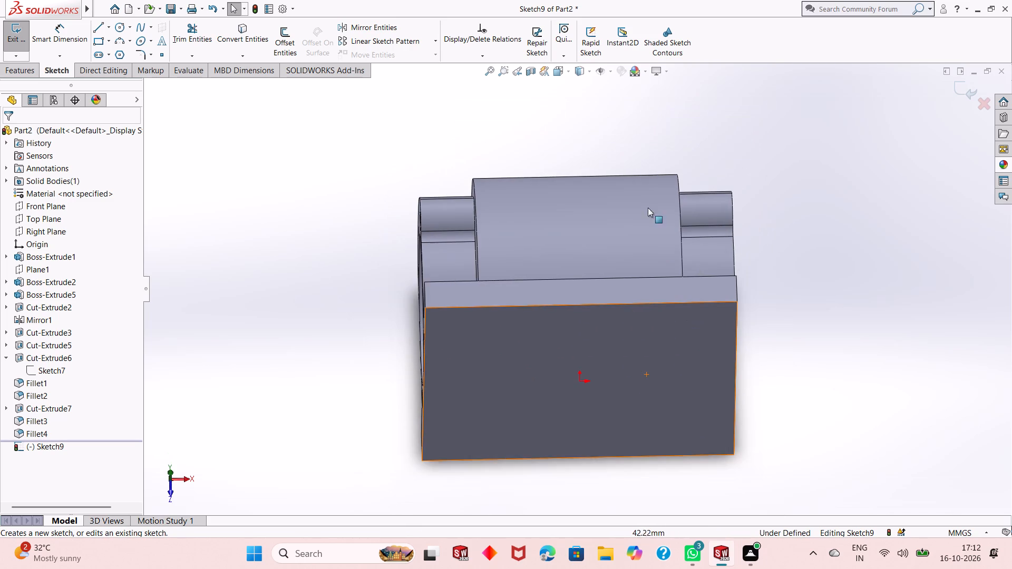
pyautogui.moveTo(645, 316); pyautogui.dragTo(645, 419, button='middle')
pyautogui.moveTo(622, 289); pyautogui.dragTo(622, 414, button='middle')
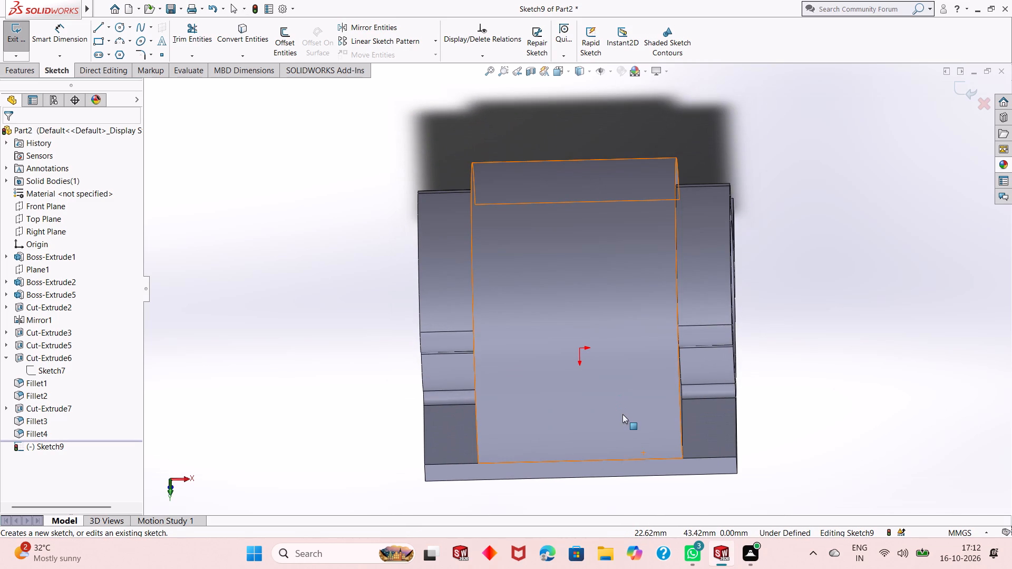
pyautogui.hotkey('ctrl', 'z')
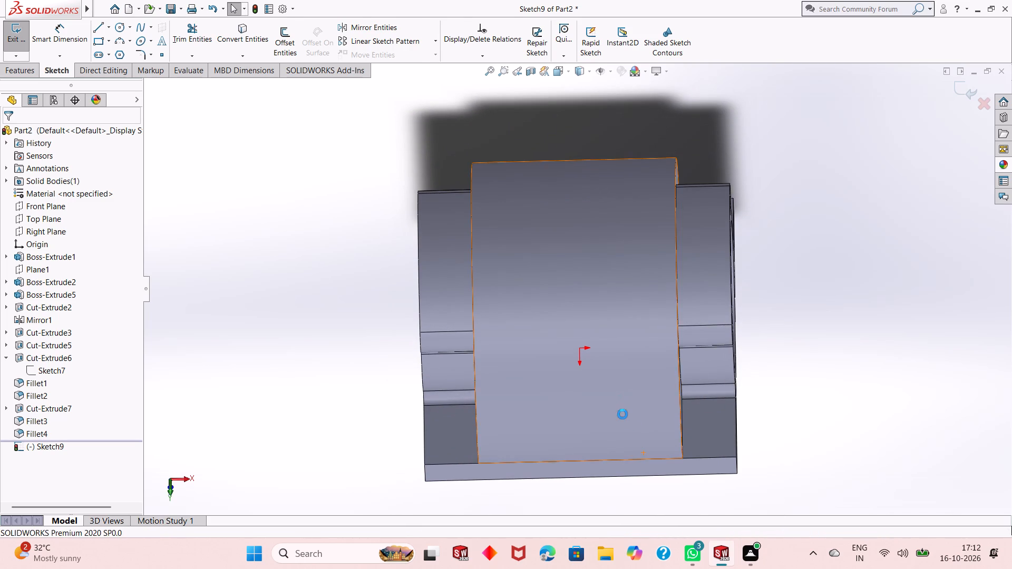
# Turn off shadows in shaded mode.
pyautogui.moveTo(564, 406); pyautogui.dragTo(564, 492, button='middle')
pyautogui.scroll(1, 571, 272)
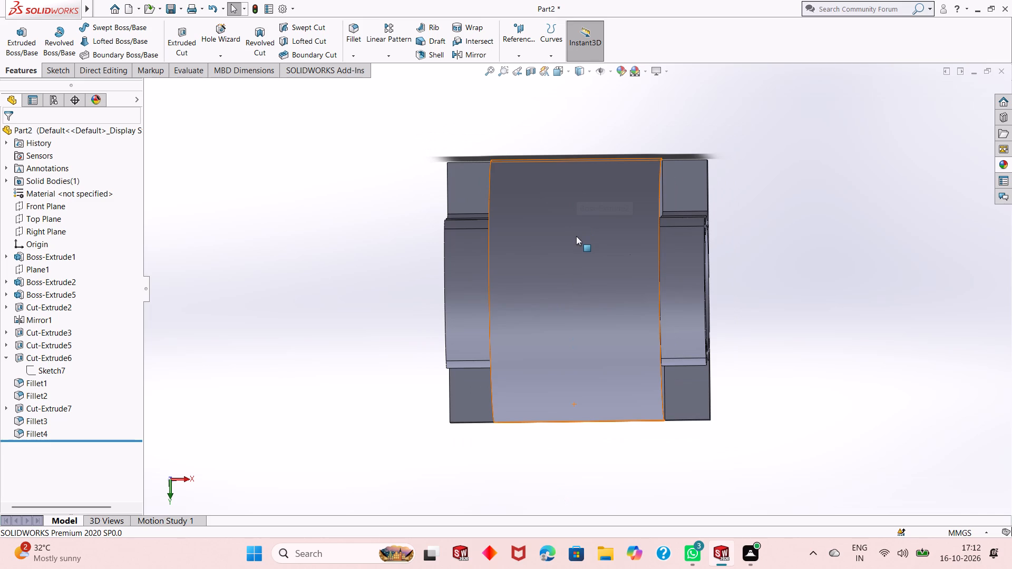
pyautogui.moveTo(565, 278); pyautogui.dragTo(565, 284, button='middle')
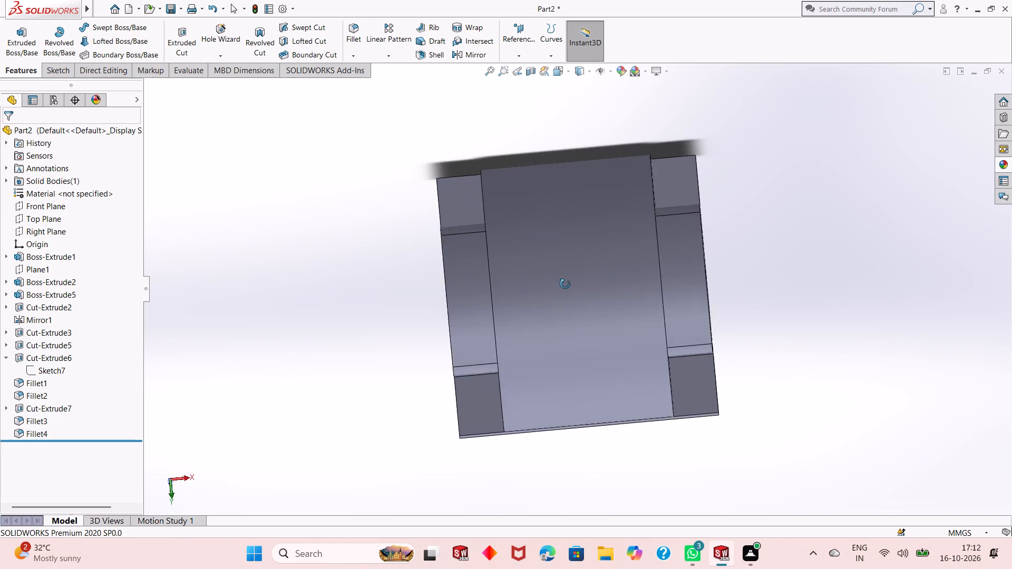
pyautogui.moveTo(565, 284); pyautogui.dragTo(581, 206, button='middle')
pyautogui.click(655, 68)
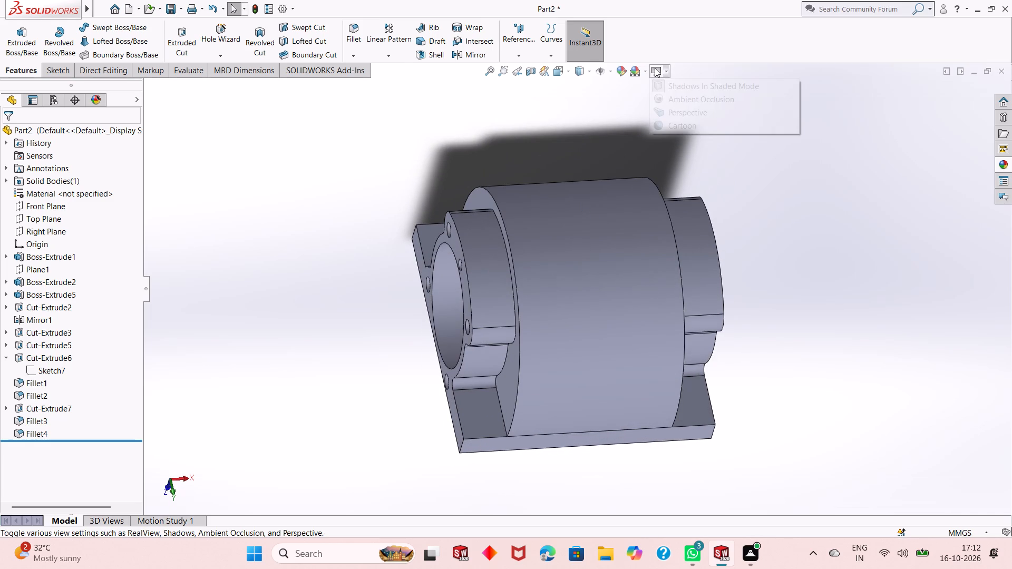
pyautogui.click(680, 83)
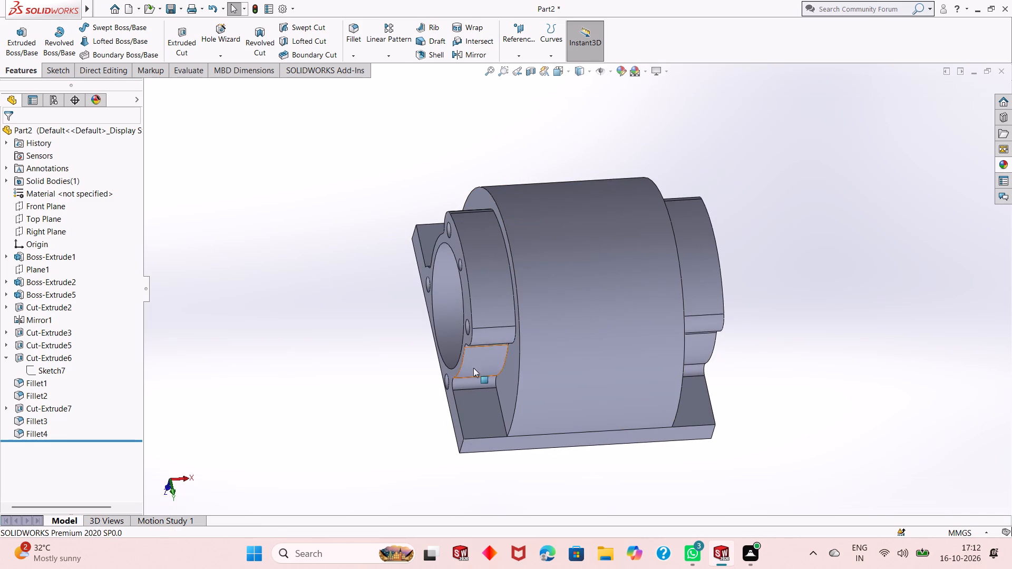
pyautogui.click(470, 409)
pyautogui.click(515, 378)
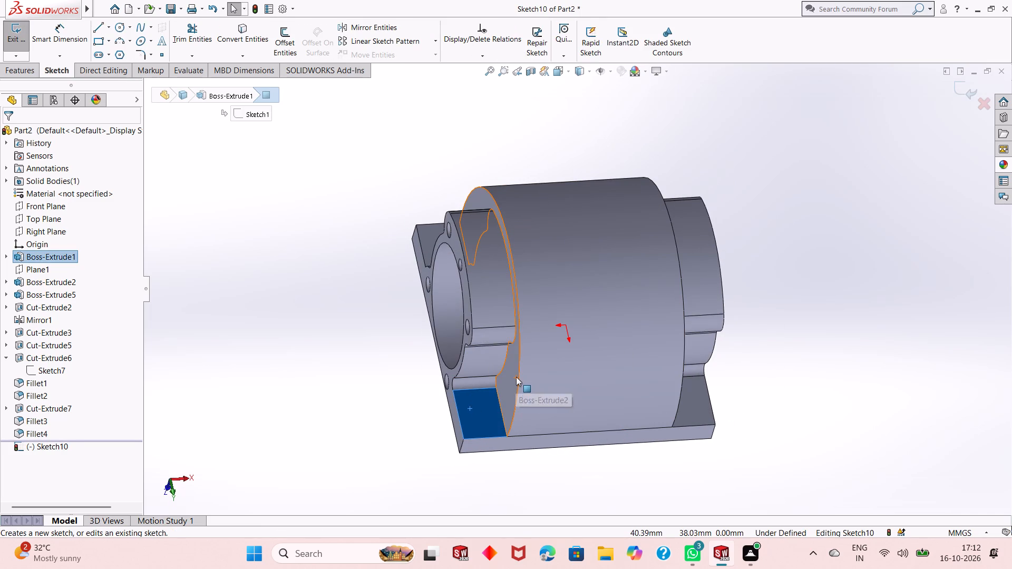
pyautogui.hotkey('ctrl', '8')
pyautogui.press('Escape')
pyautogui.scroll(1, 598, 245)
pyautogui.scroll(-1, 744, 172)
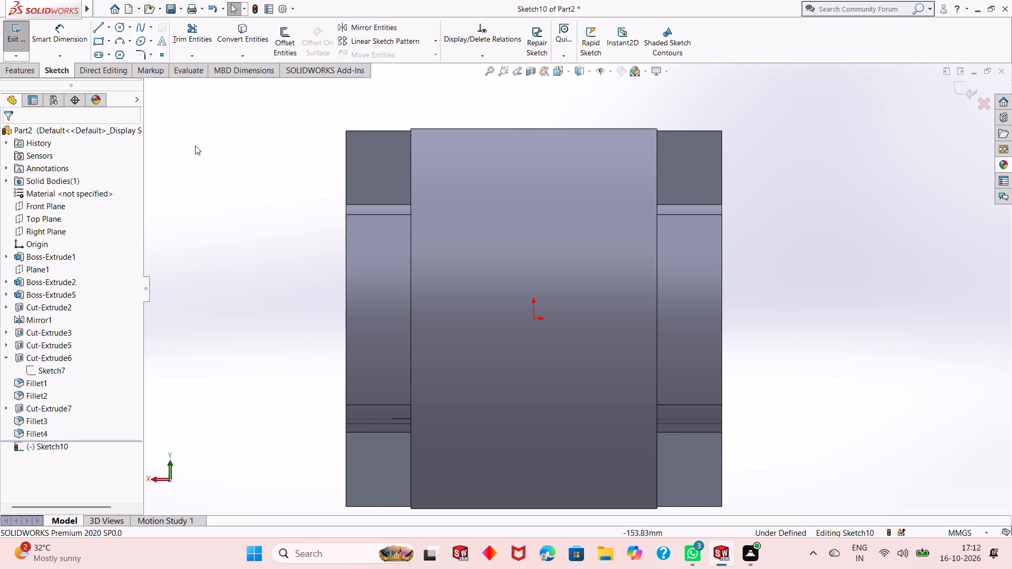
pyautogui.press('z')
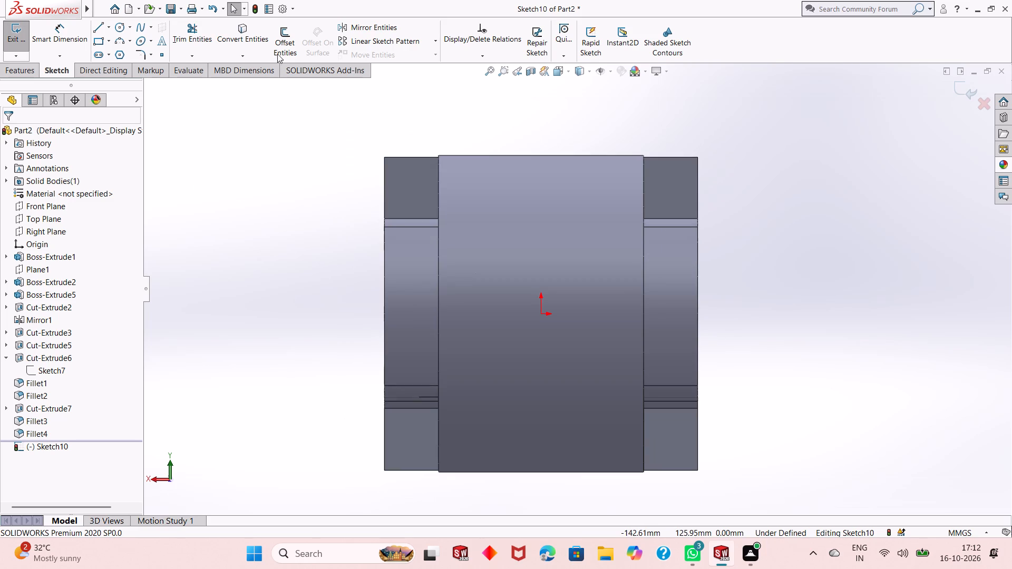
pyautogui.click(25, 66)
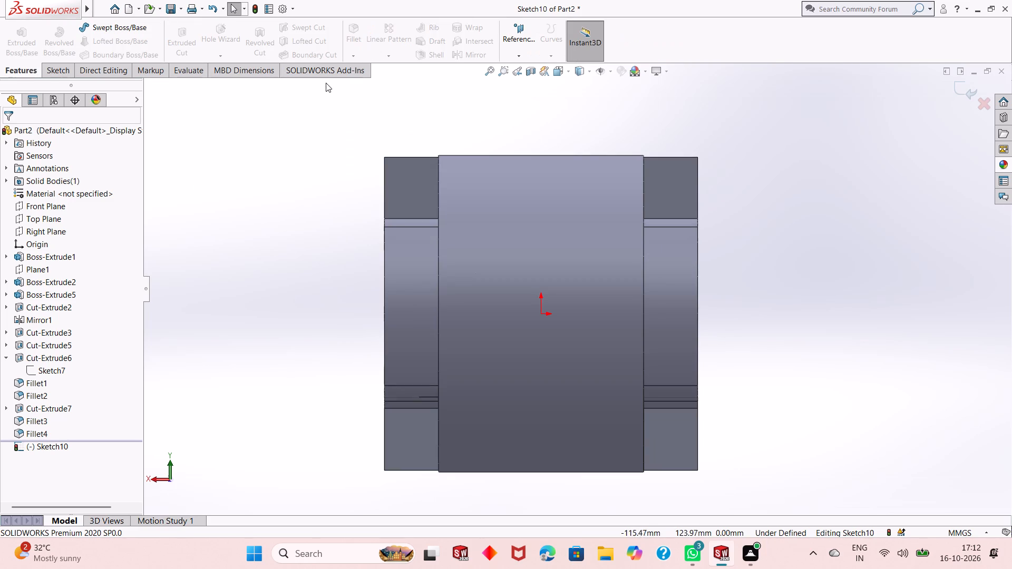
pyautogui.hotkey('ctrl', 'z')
# Fillet the four outer corner edges of the rectangular base plate with a 5 mm radius.
pyautogui.click(346, 44)
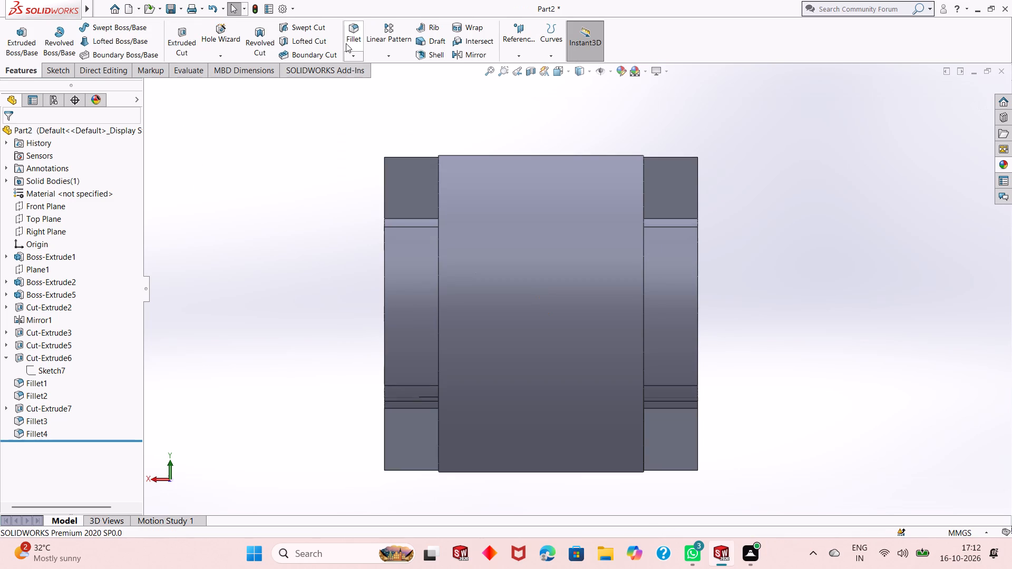
pyautogui.press('5')
pyautogui.press('Return')
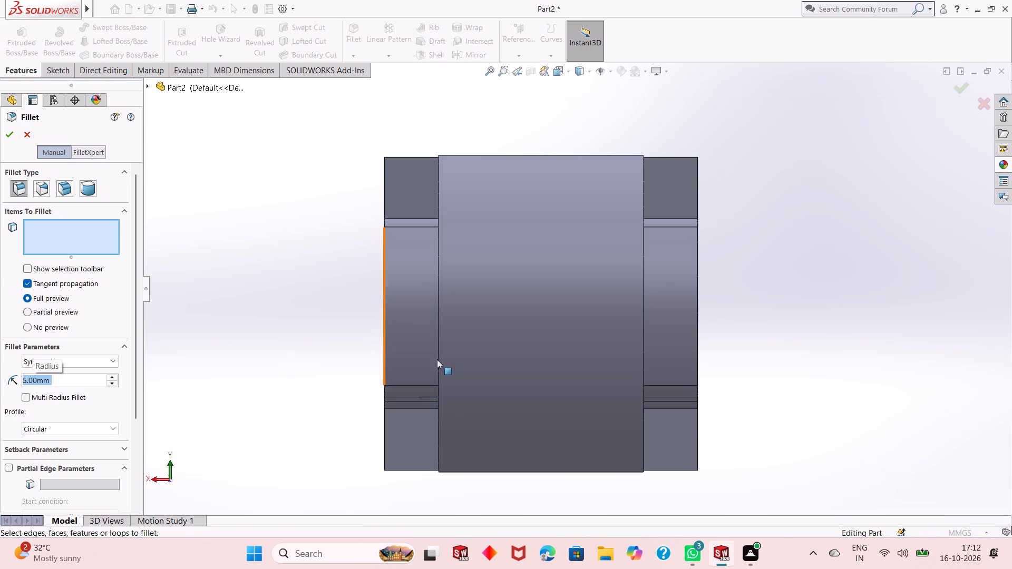
pyautogui.moveTo(455, 429); pyautogui.dragTo(493, 277, button='middle')
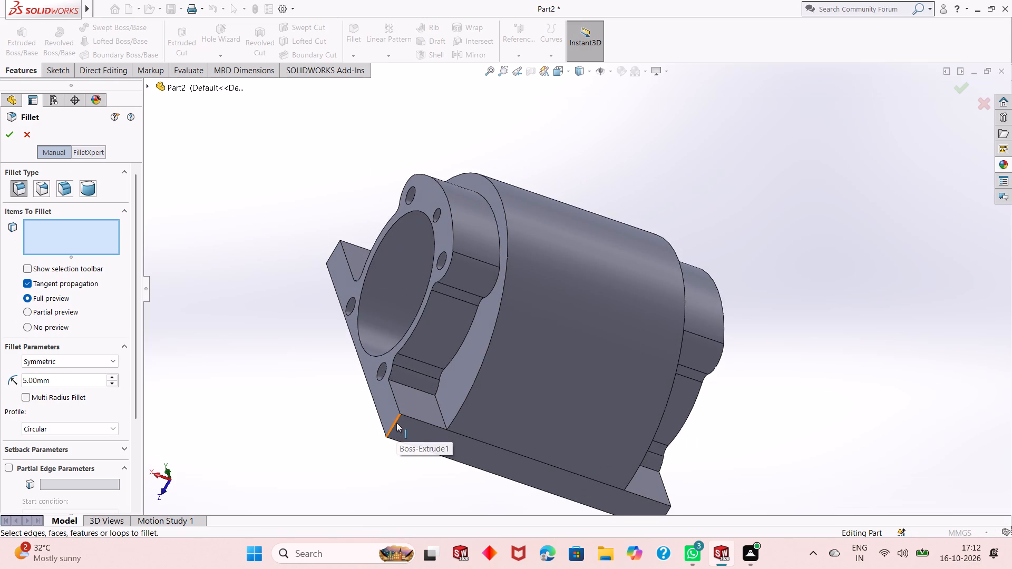
pyautogui.click(396, 423)
pyautogui.scroll(1, 614, 481)
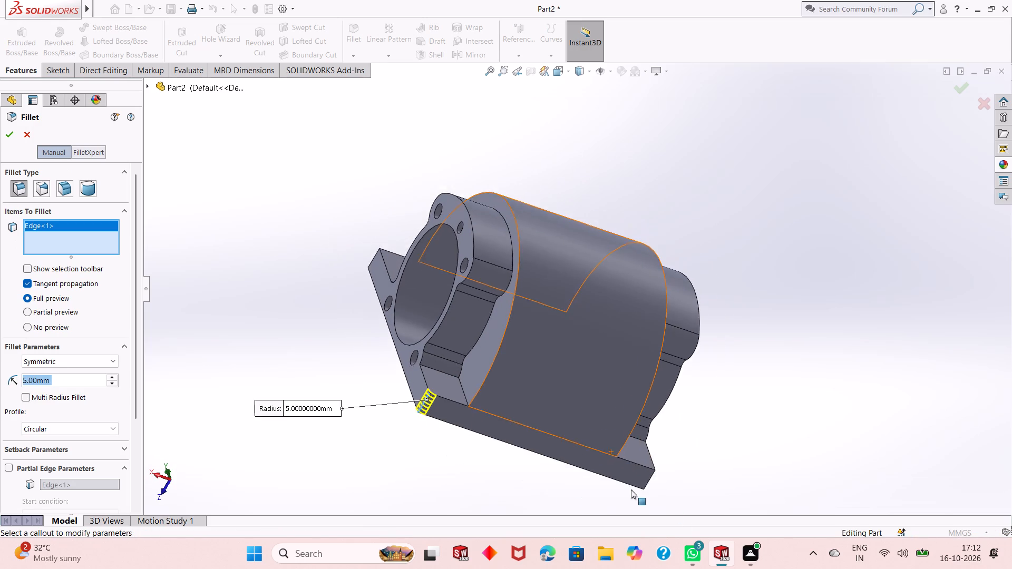
pyautogui.scroll(-3, 631, 490)
pyautogui.click(649, 442)
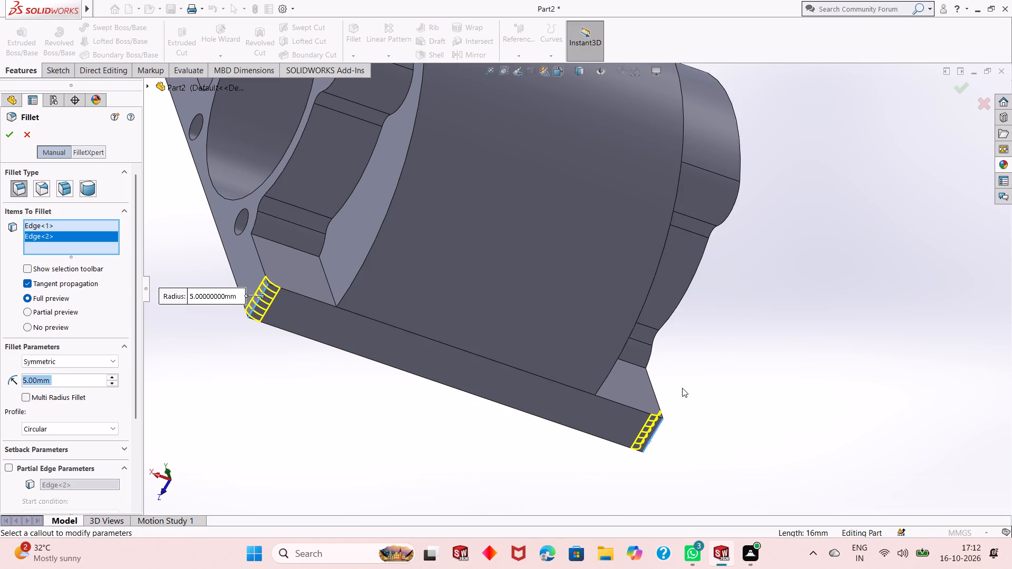
pyautogui.moveTo(682, 388); pyautogui.dragTo(455, 357, button='middle')
pyautogui.scroll(4, 477, 345)
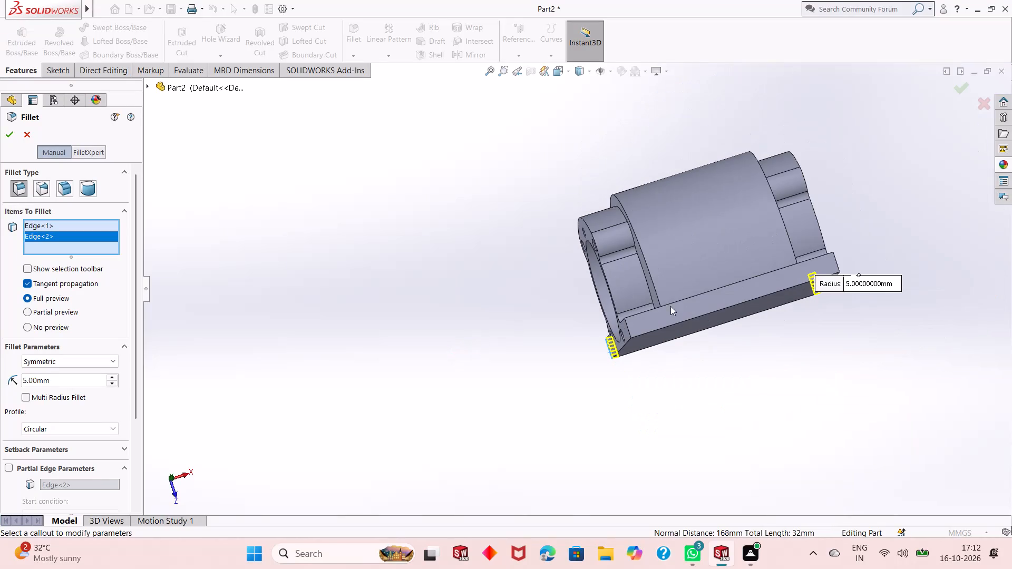
pyautogui.scroll(-3, 828, 272)
pyautogui.moveTo(537, 297); pyautogui.dragTo(537, 356, button='middle')
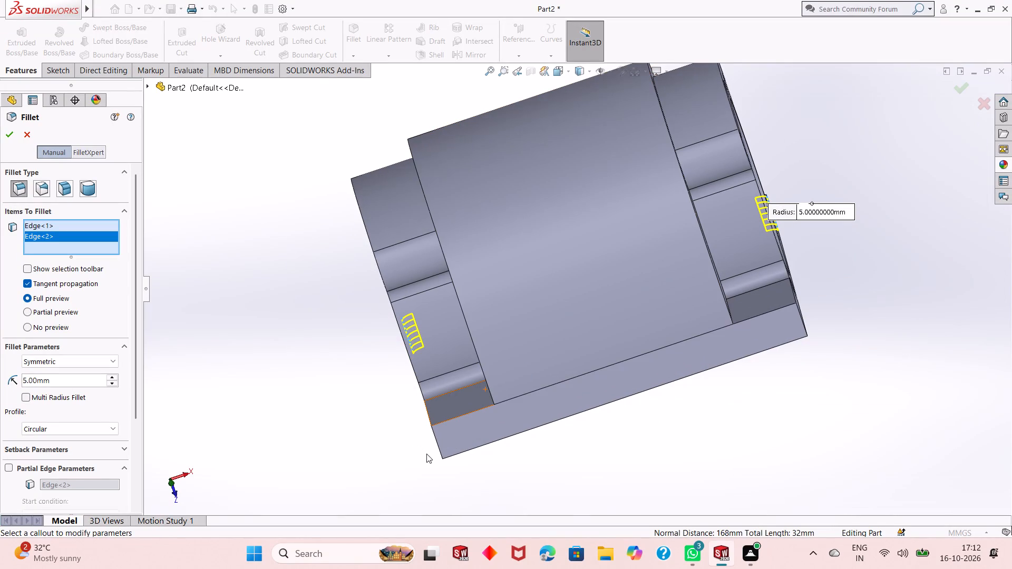
pyautogui.click(438, 448)
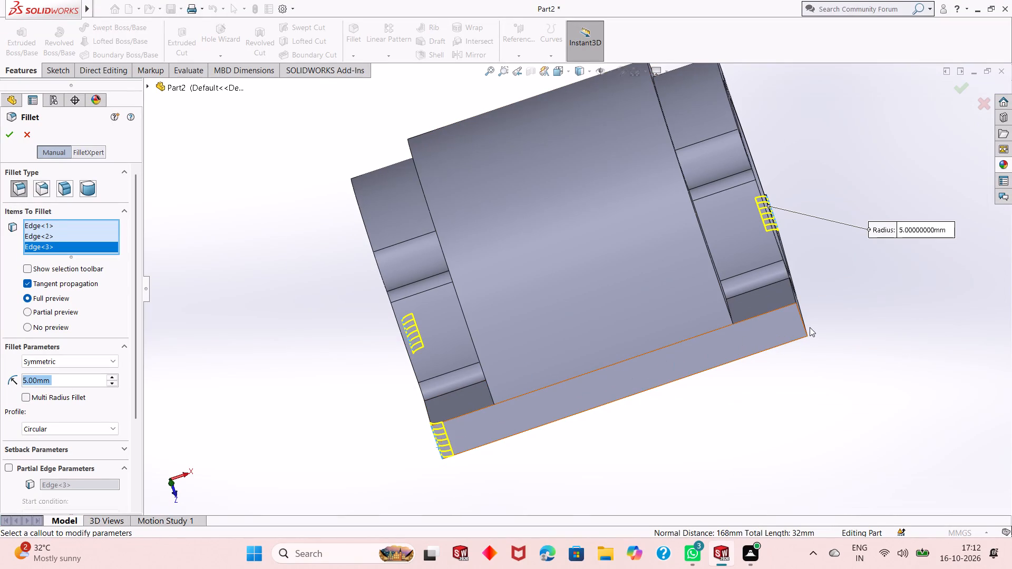
pyautogui.click(803, 323)
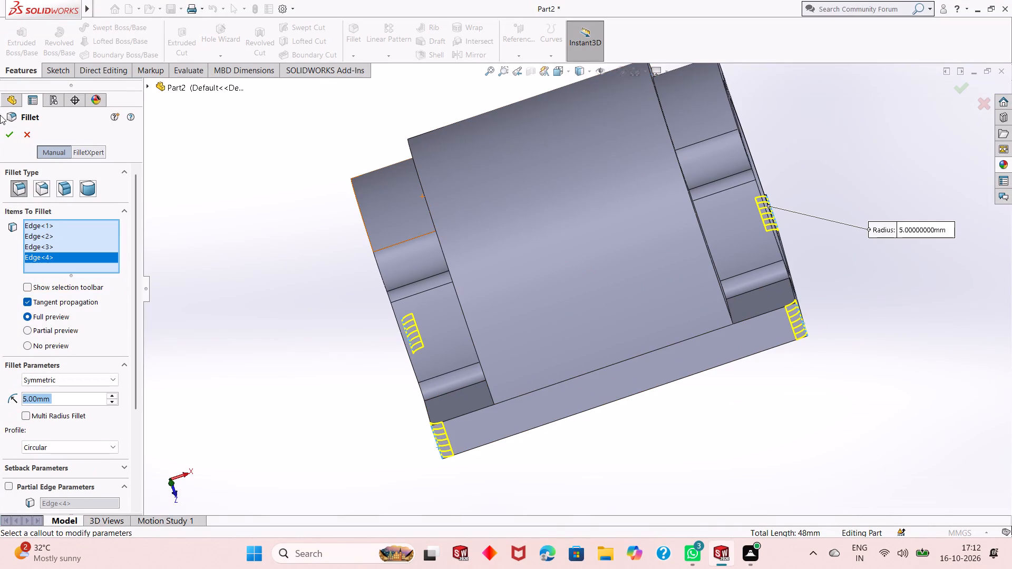
pyautogui.click(10, 129)
# On the base plate's face beside the half-round body, sketch four circles with radii of about 6 to 8 mm, one near each plate corner.
pyautogui.moveTo(414, 300); pyautogui.dragTo(433, 248, button='middle')
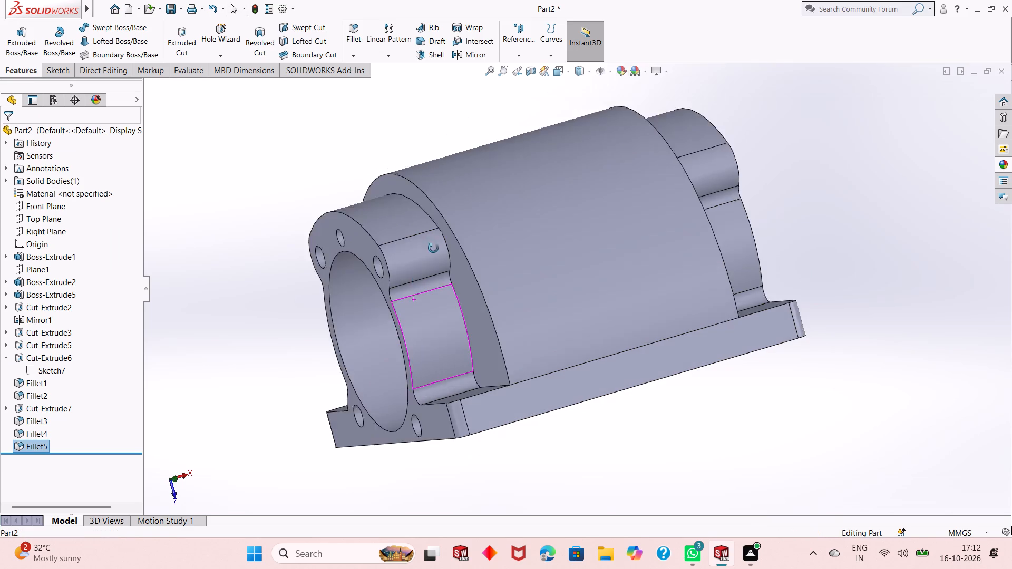
pyautogui.moveTo(433, 248); pyautogui.dragTo(481, 347, button='middle')
pyautogui.click(475, 382)
pyautogui.click(520, 348)
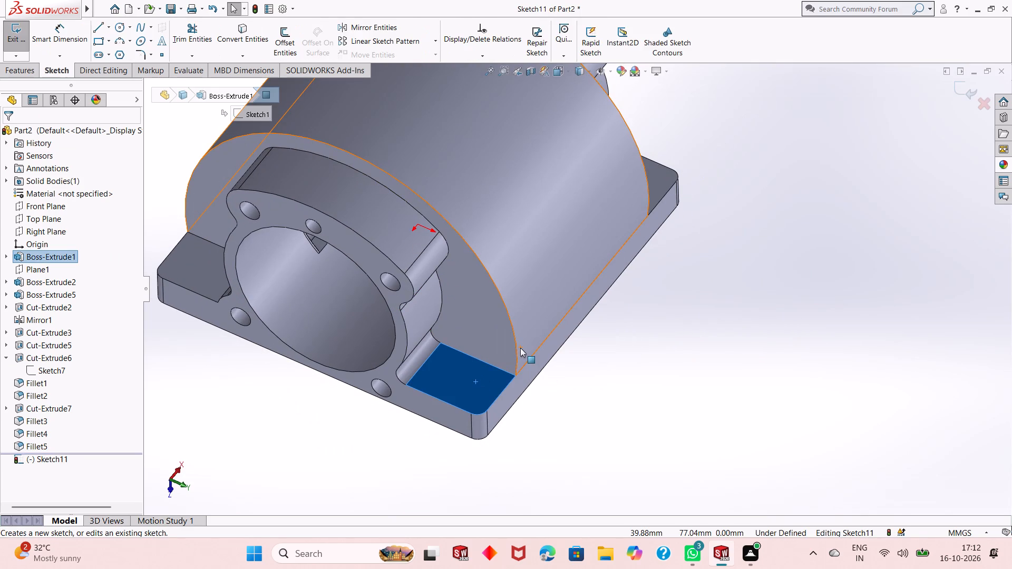
pyautogui.hotkey('ctrl', '8')
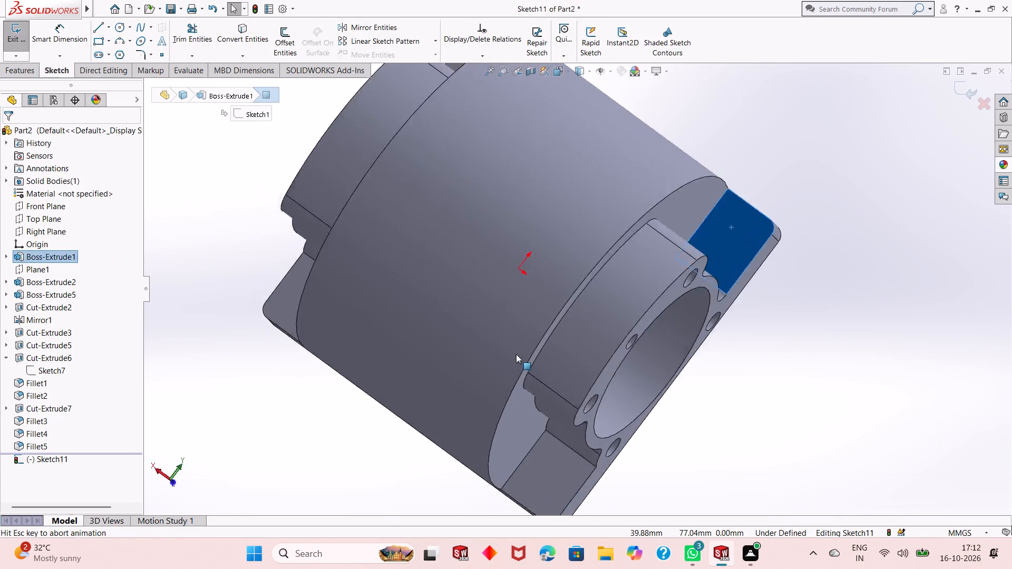
pyautogui.press('Escape')
pyautogui.scroll(1, 522, 310)
pyautogui.scroll(-1, 798, 251)
pyautogui.scroll(1, 569, 249)
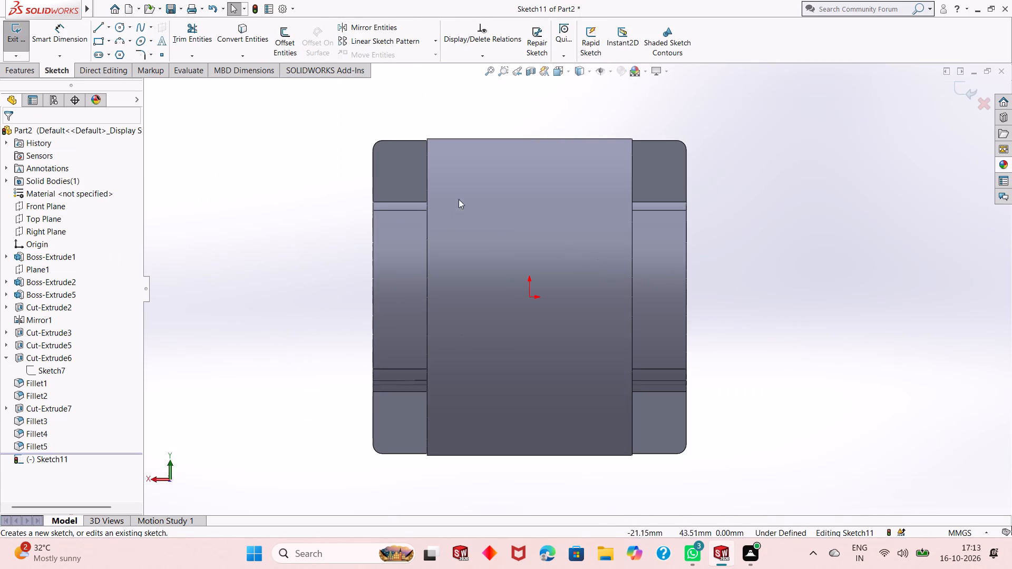
pyautogui.click(122, 26)
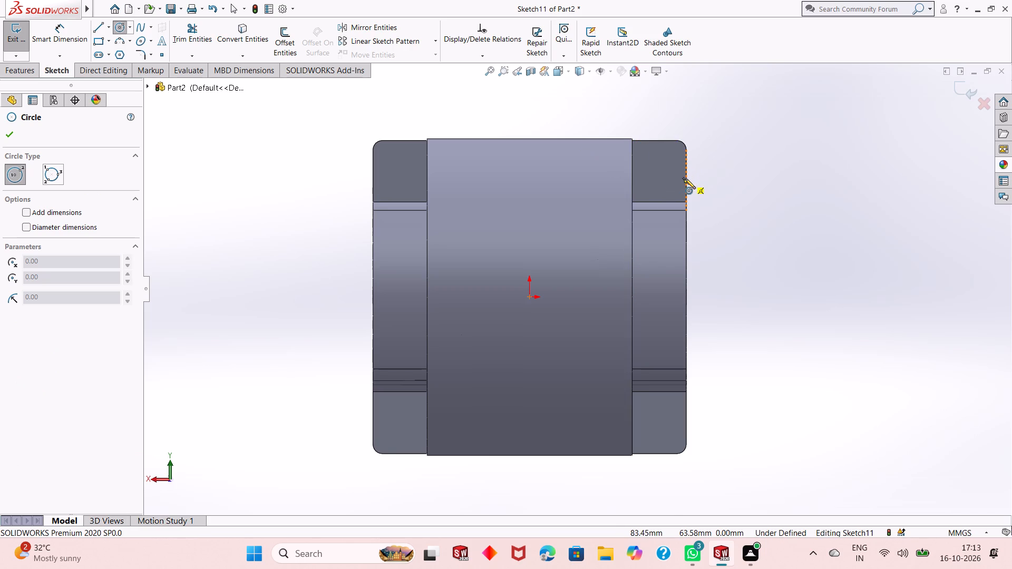
pyautogui.click(656, 171)
pyautogui.click(664, 162)
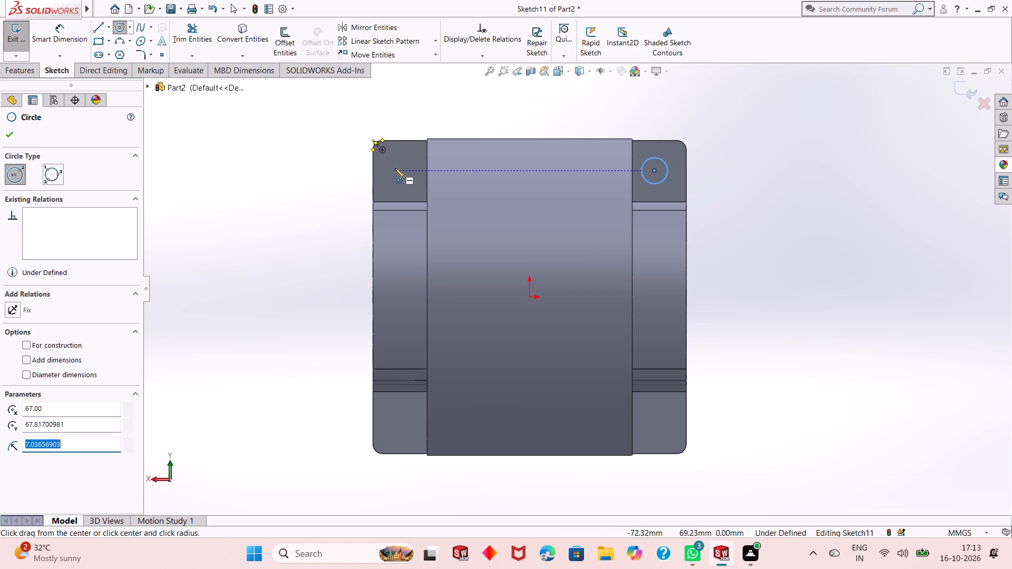
pyautogui.click(397, 171)
pyautogui.click(404, 157)
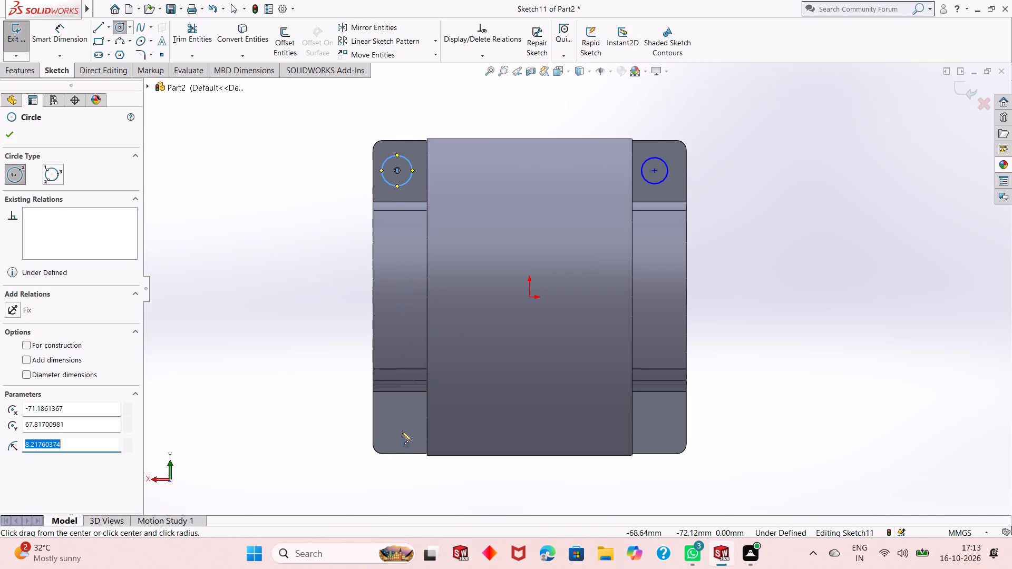
pyautogui.click(399, 420)
pyautogui.click(403, 410)
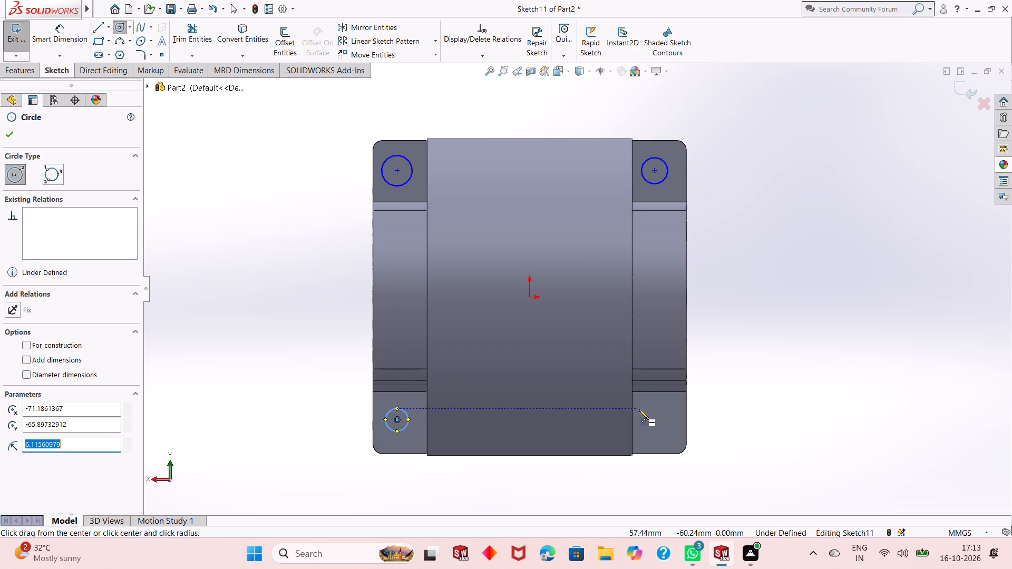
pyautogui.click(658, 421)
pyautogui.click(662, 408)
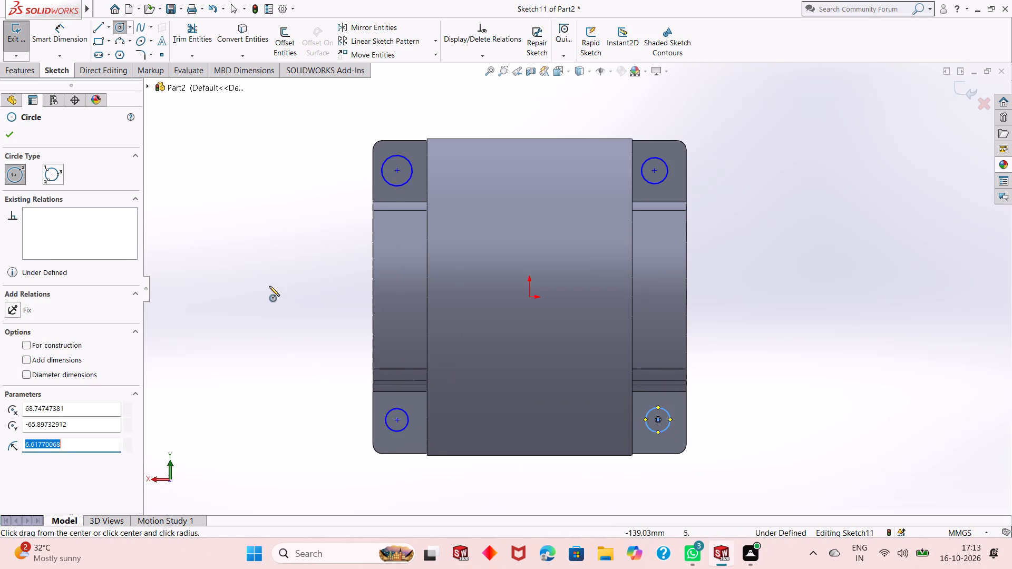
# Dimension the diameter of the circle at the plate's lower-left corner, trying 14 mm and 18 mm before setting 20 mm.
pyautogui.rightClick(269, 286)
pyautogui.click(300, 290)
pyautogui.click(52, 37)
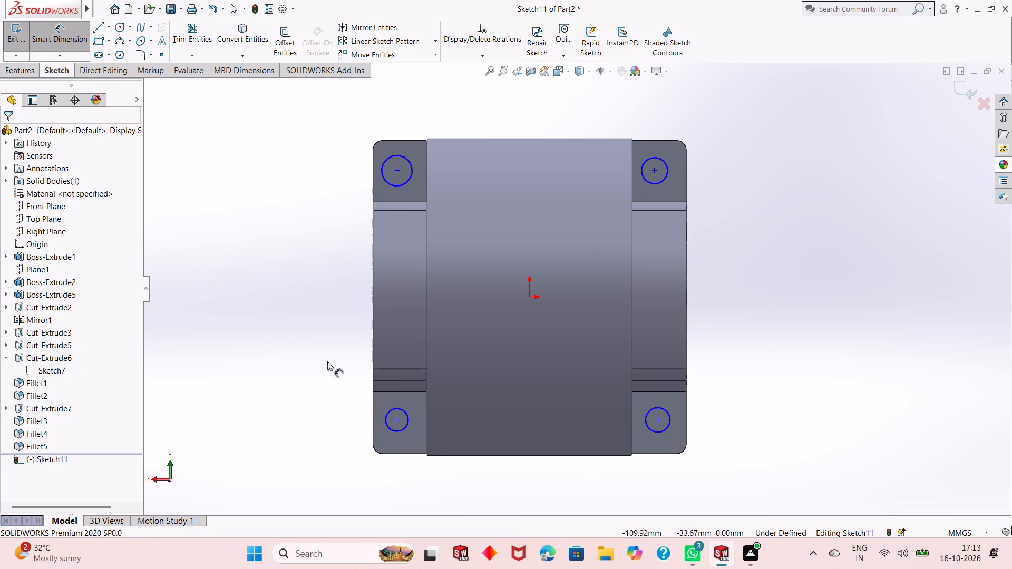
pyautogui.click(393, 429)
pyautogui.click(345, 449)
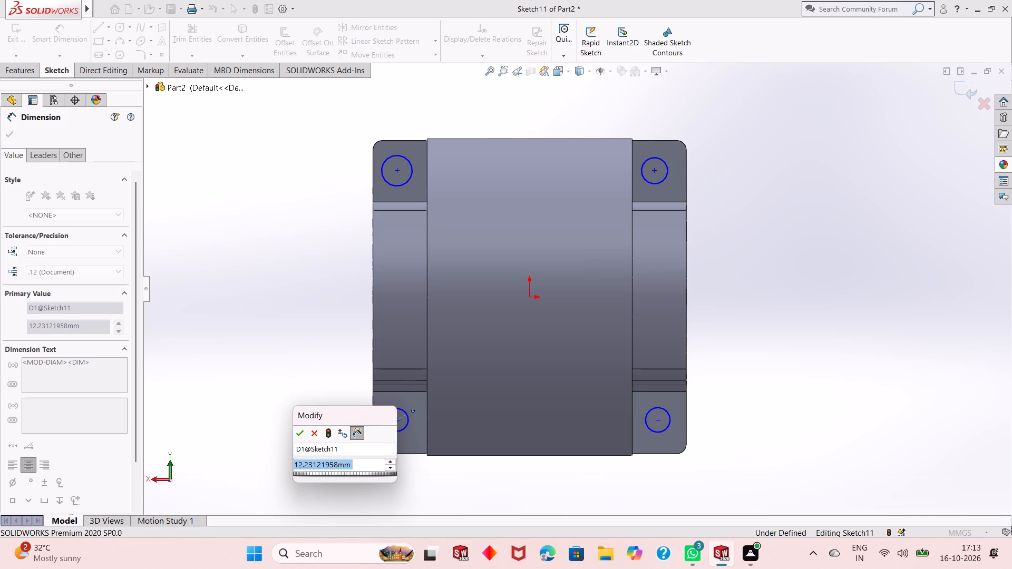
pyautogui.write('14')
pyautogui.press('Return')
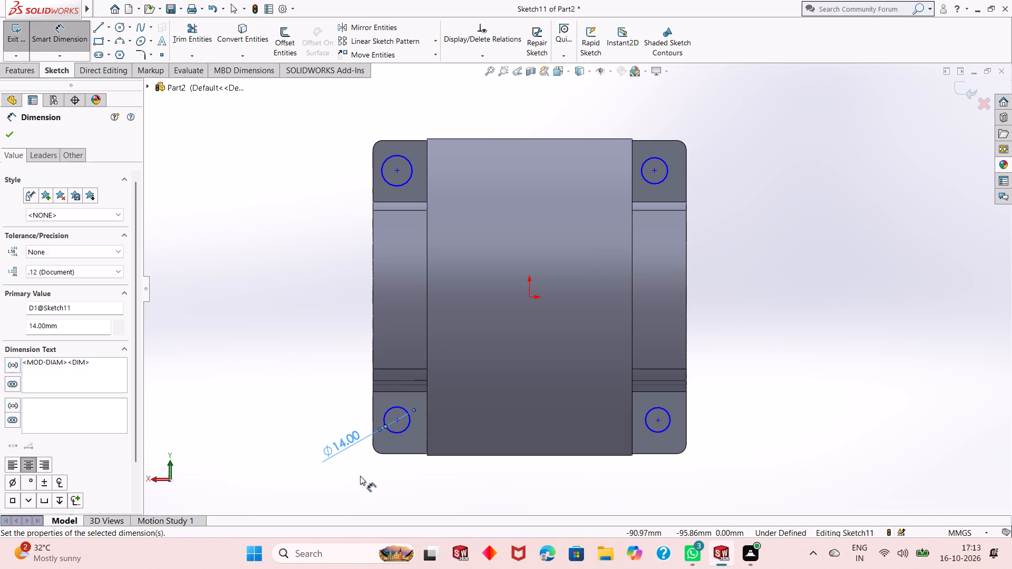
pyautogui.doubleClick(347, 449)
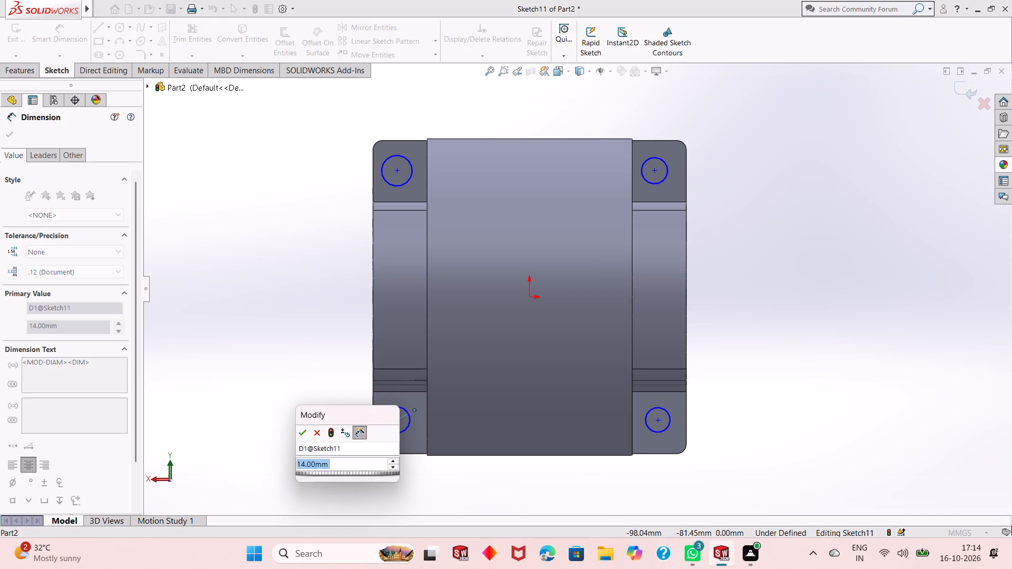
pyautogui.press('1')
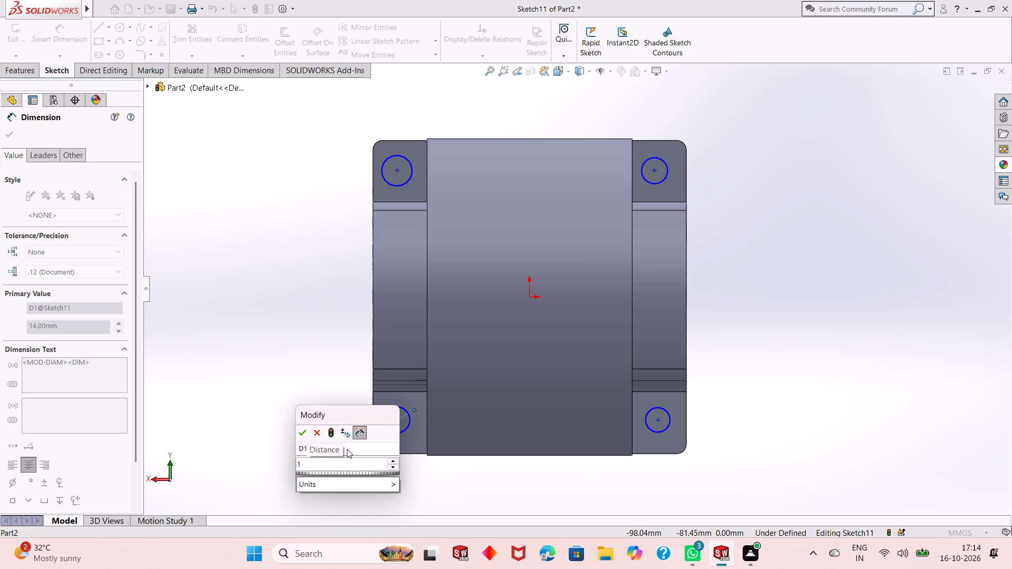
pyautogui.press('8')
pyautogui.press('Return')
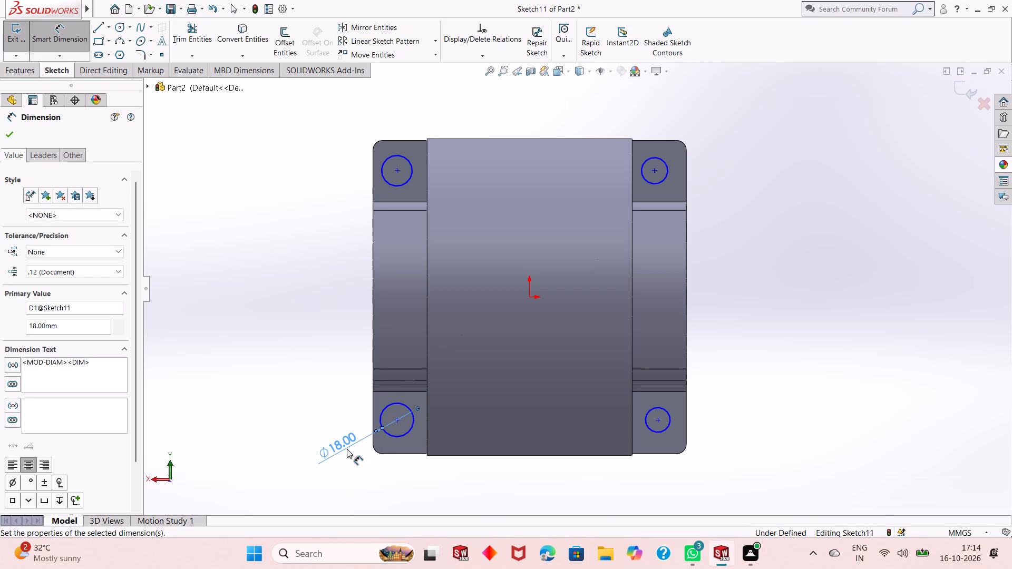
pyautogui.doubleClick(347, 449)
pyautogui.write('20')
pyautogui.press('Return')
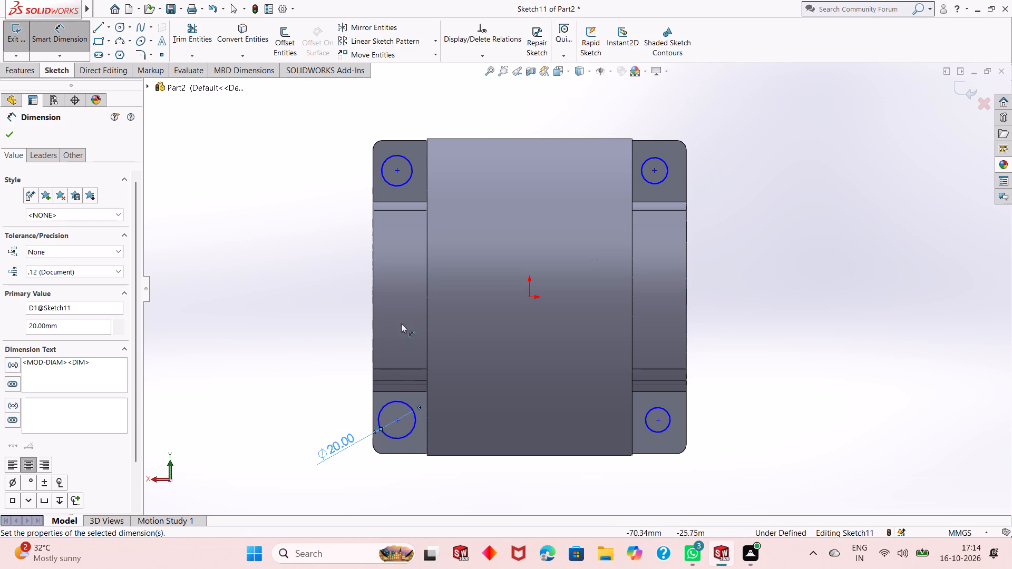
# Locate the lower-left circle's centre 13 mm from the plate's left edge and 16 mm from its lower edge.
pyautogui.click(399, 421)
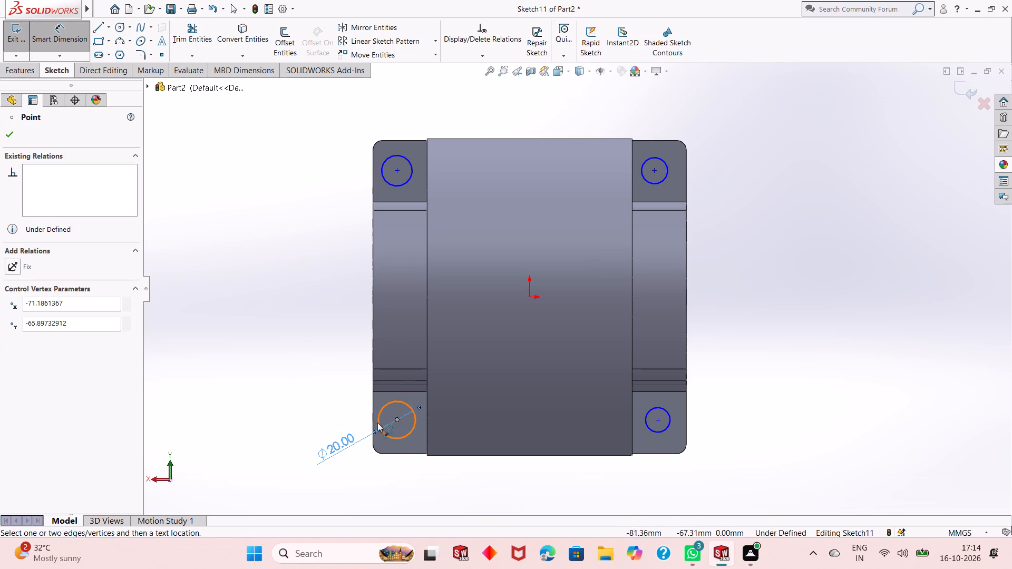
pyautogui.click(371, 425)
pyautogui.click(373, 424)
pyautogui.click(389, 473)
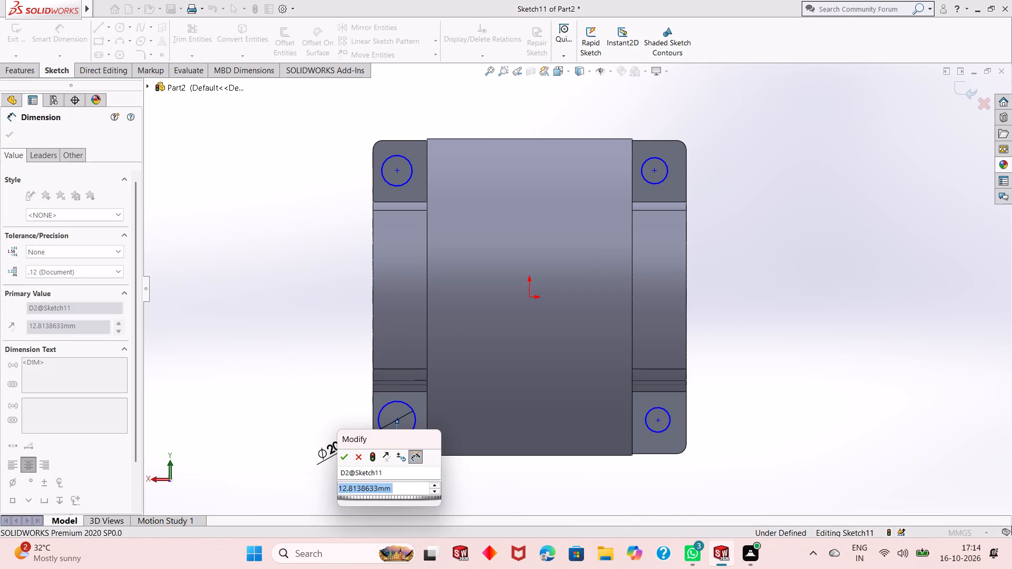
pyautogui.write('13')
pyautogui.press('Return')
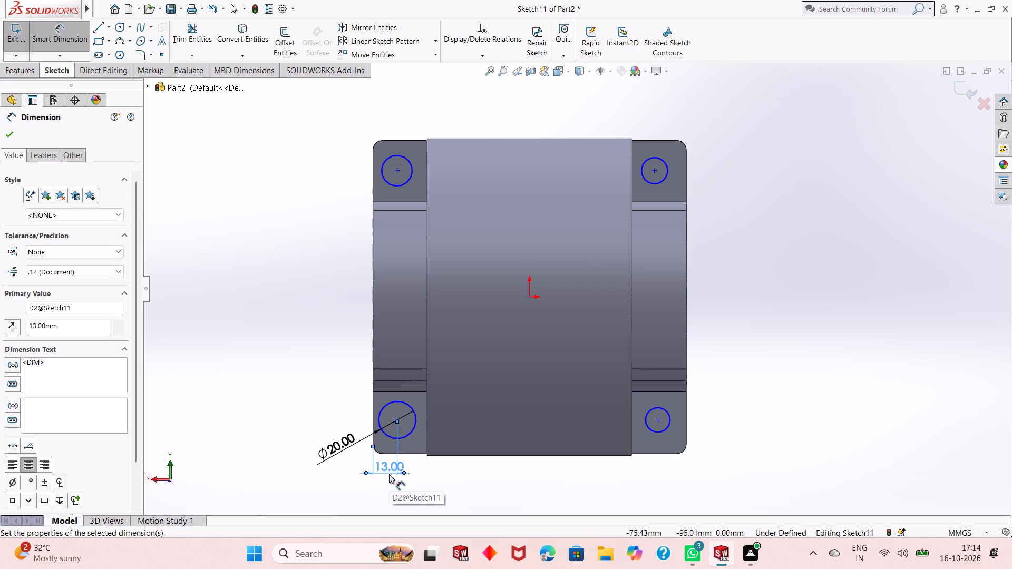
pyautogui.click(399, 419)
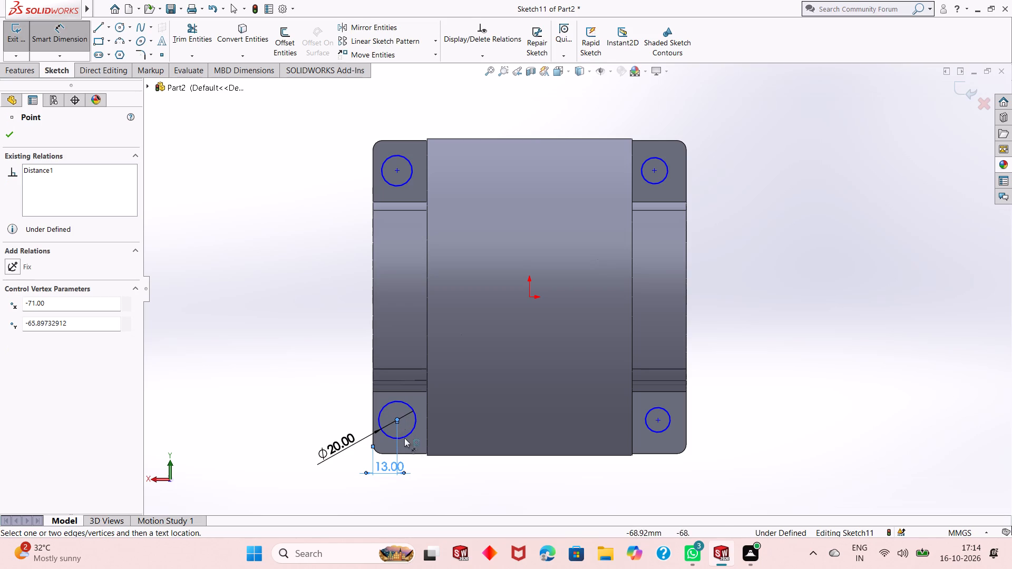
pyautogui.click(417, 455)
pyautogui.click(245, 455)
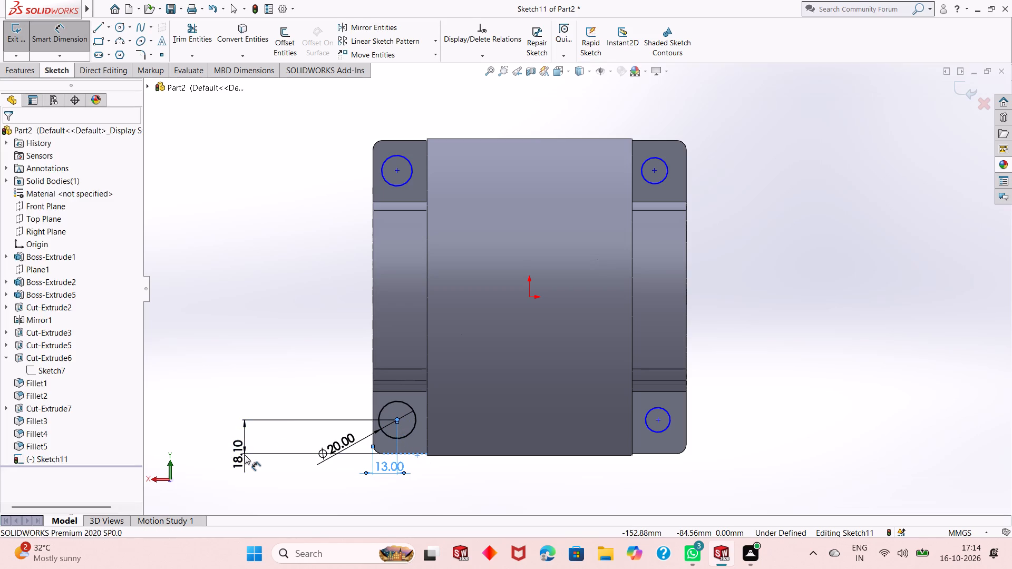
pyautogui.write('15')
pyautogui.press('BackSpace')
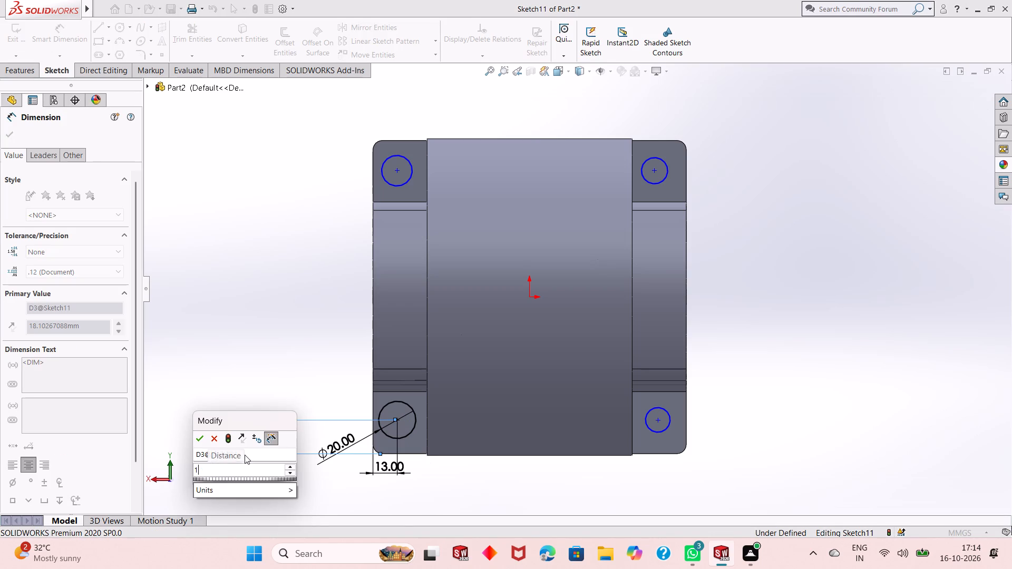
pyautogui.press('6')
pyautogui.press('Return')
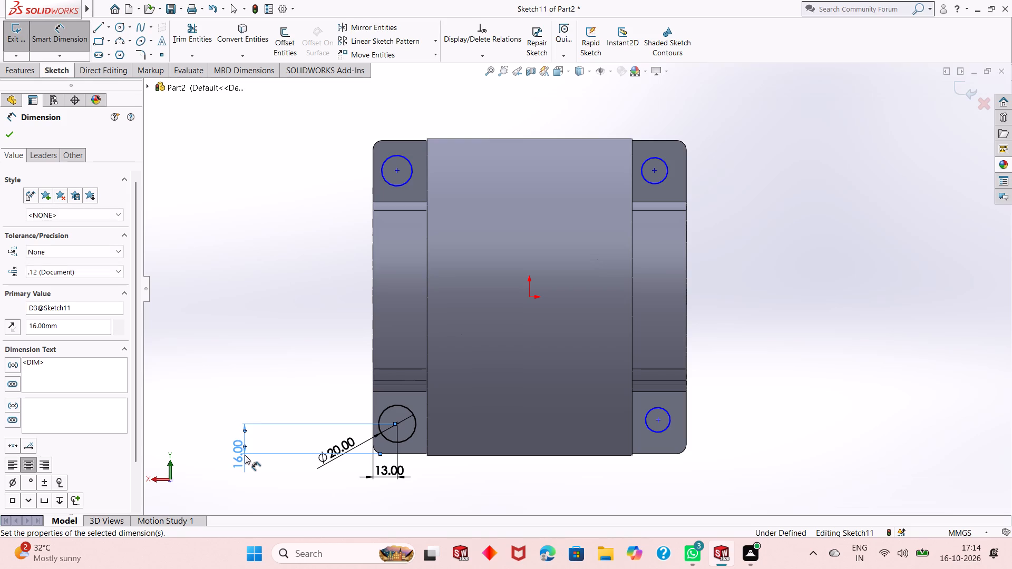
# Set the lower-left circle's distance from the plate's left edge to 14 mm.
pyautogui.doubleClick(401, 472)
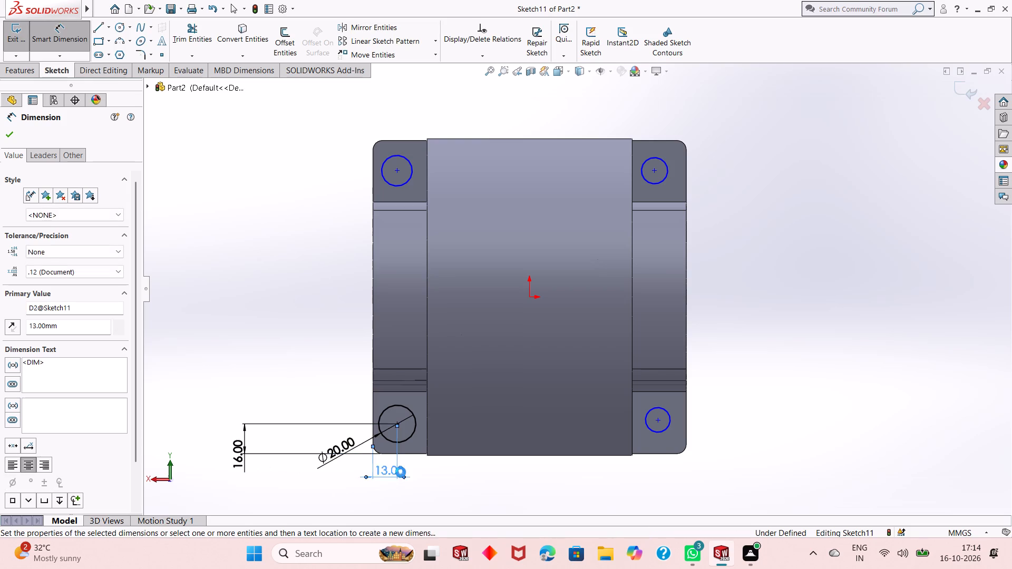
pyautogui.write('14')
pyautogui.press('Return')
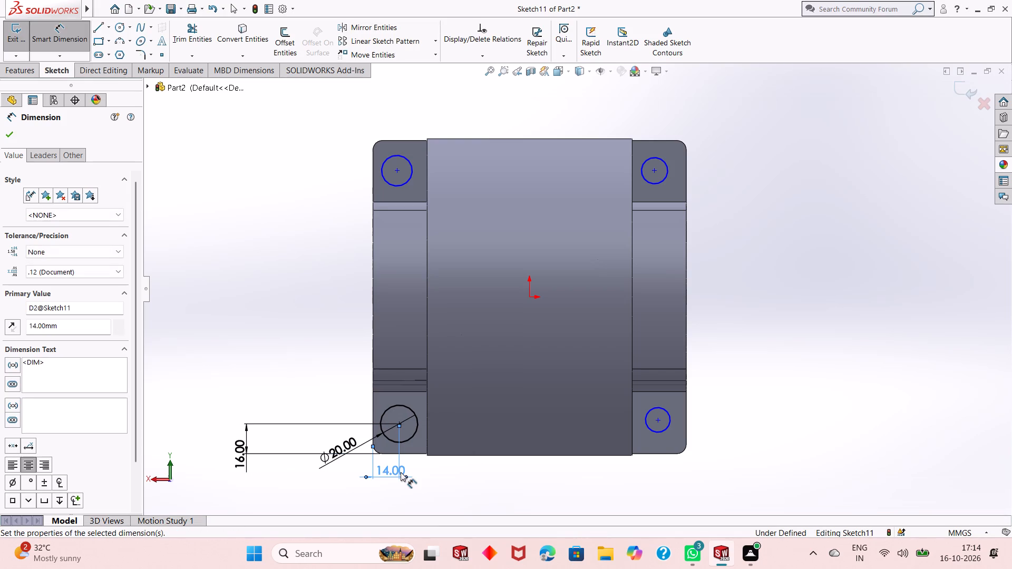
pyautogui.press('Escape')
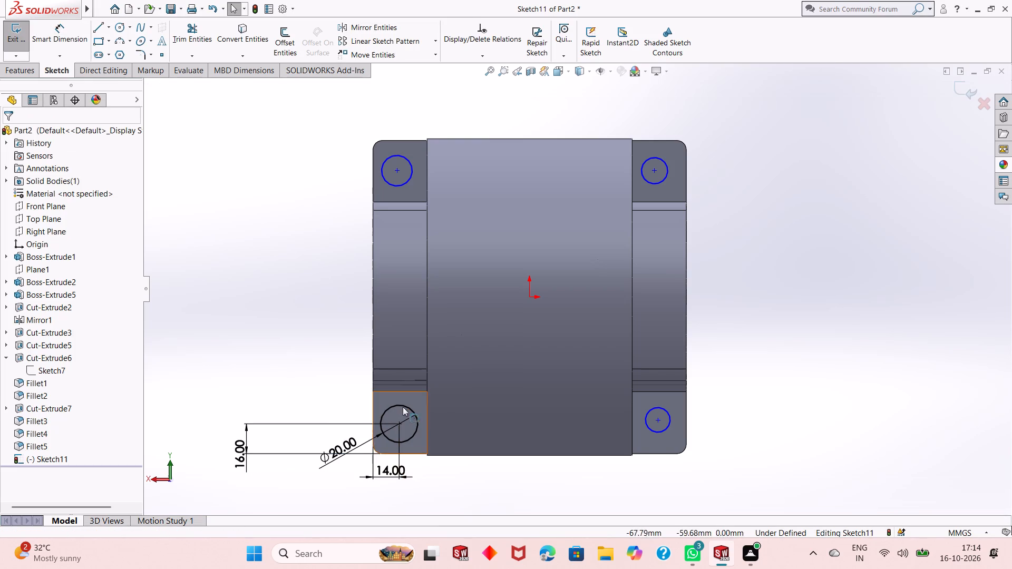
# Set the lower-left circle's diameter to 22 mm.
pyautogui.scroll(-3, 402, 406)
pyautogui.scroll(2, 400, 438)
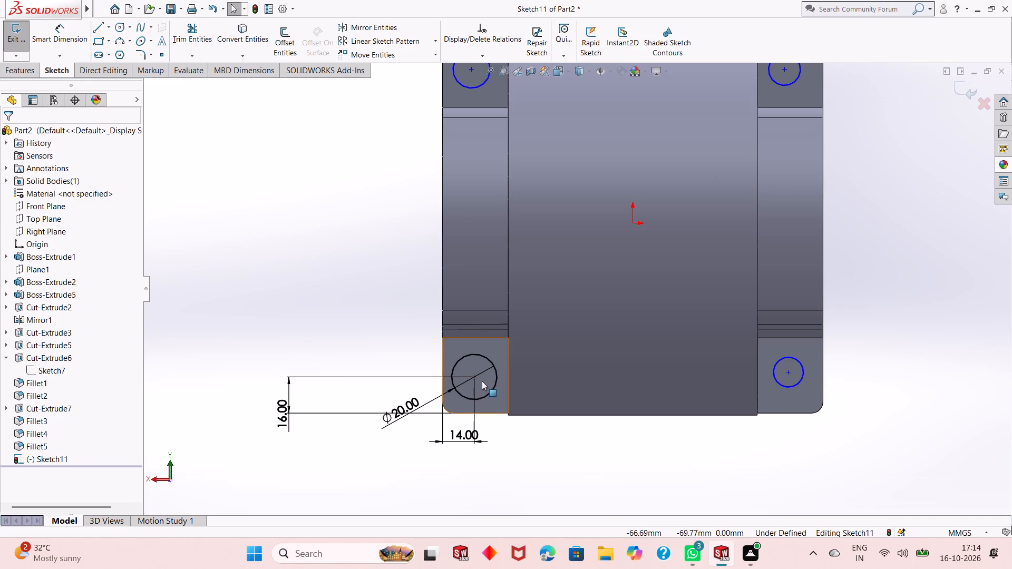
pyautogui.press('`')
pyautogui.doubleClick(405, 413)
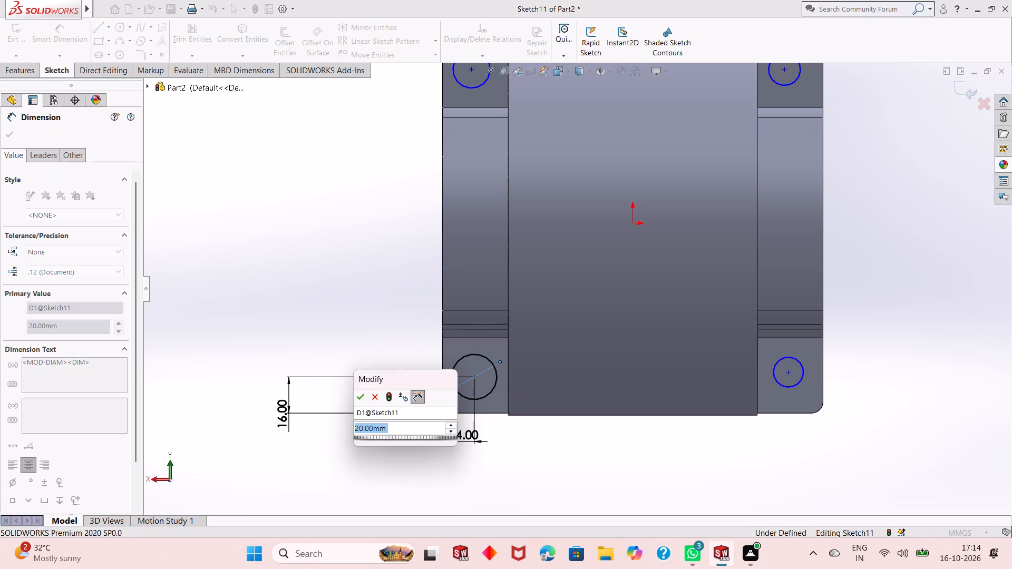
pyautogui.write('22')
pyautogui.press('Return')
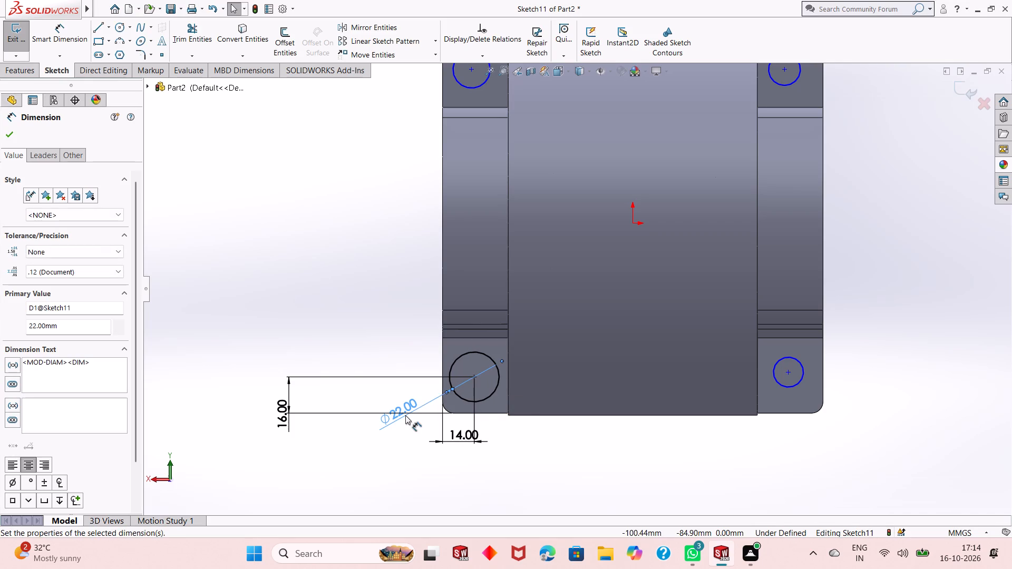
# Exit the sketch of the four corner circles and clear the selection.
pyautogui.moveTo(461, 445); pyautogui.dragTo(486, 379, button='middle')
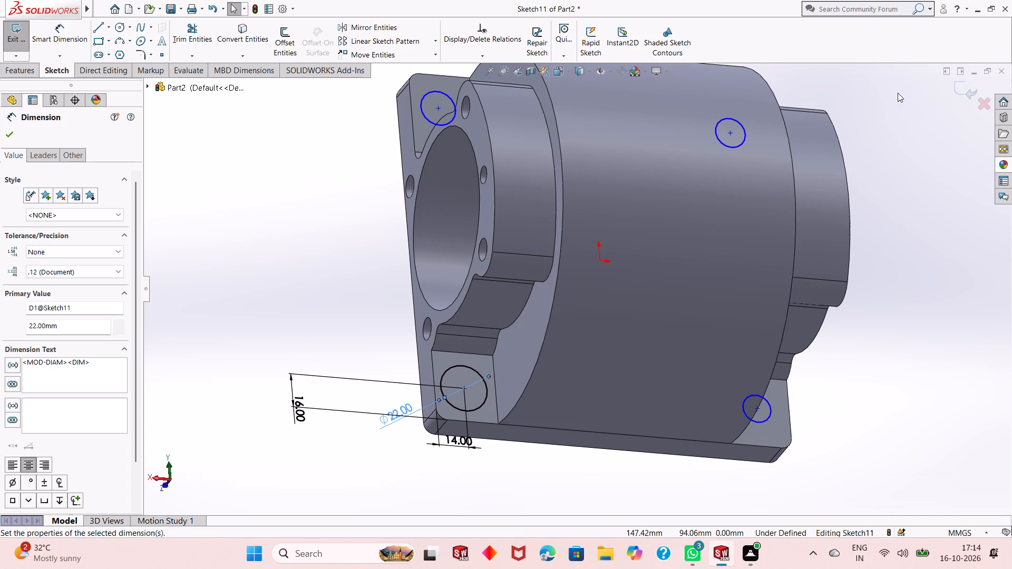
pyautogui.click(961, 89)
pyautogui.scroll(2, 605, 322)
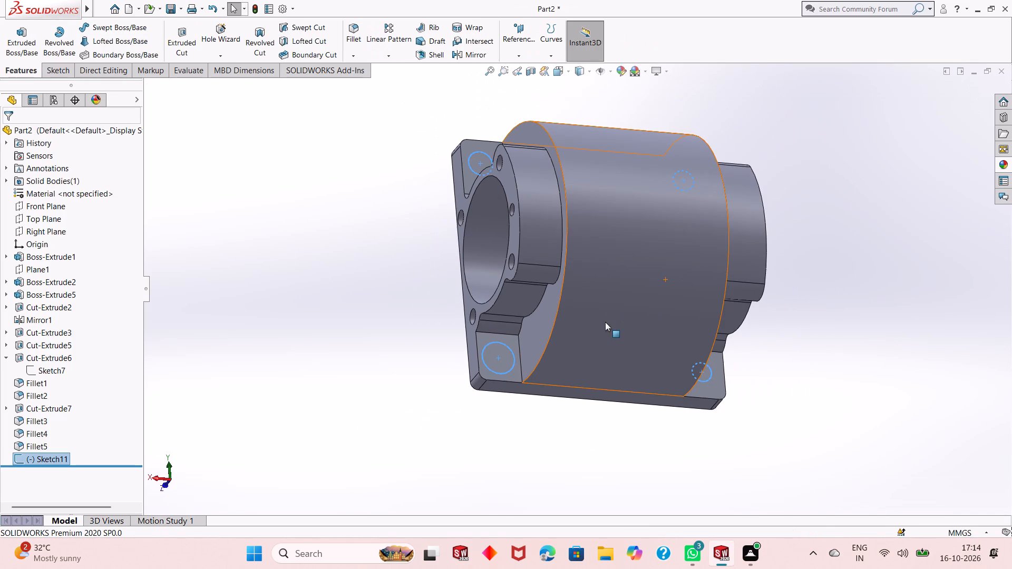
pyautogui.middleClick(562, 294)
pyautogui.press('Escape')
pyautogui.press('Escape')
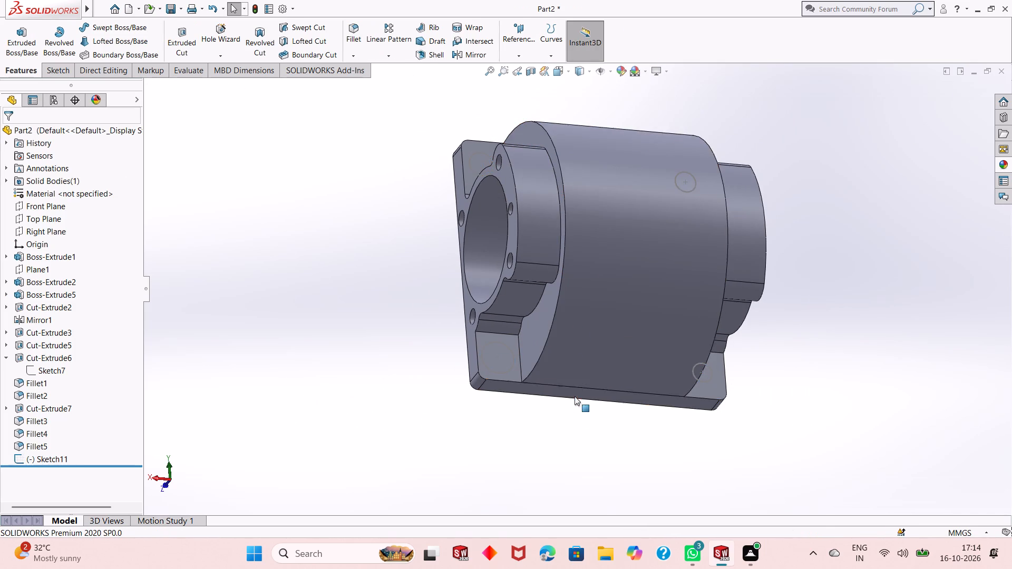
pyautogui.moveTo(625, 338); pyautogui.dragTo(617, 307, button='middle')
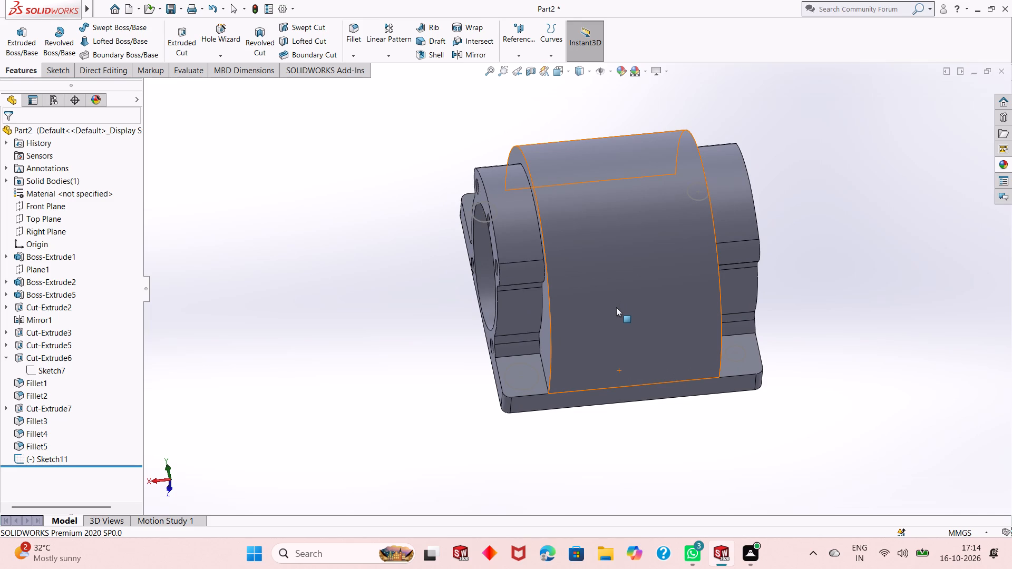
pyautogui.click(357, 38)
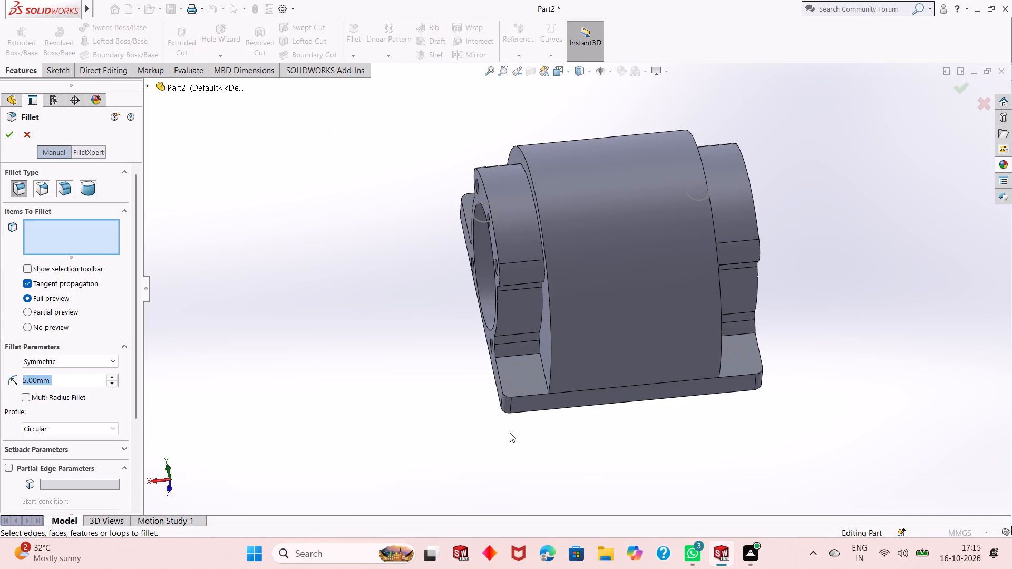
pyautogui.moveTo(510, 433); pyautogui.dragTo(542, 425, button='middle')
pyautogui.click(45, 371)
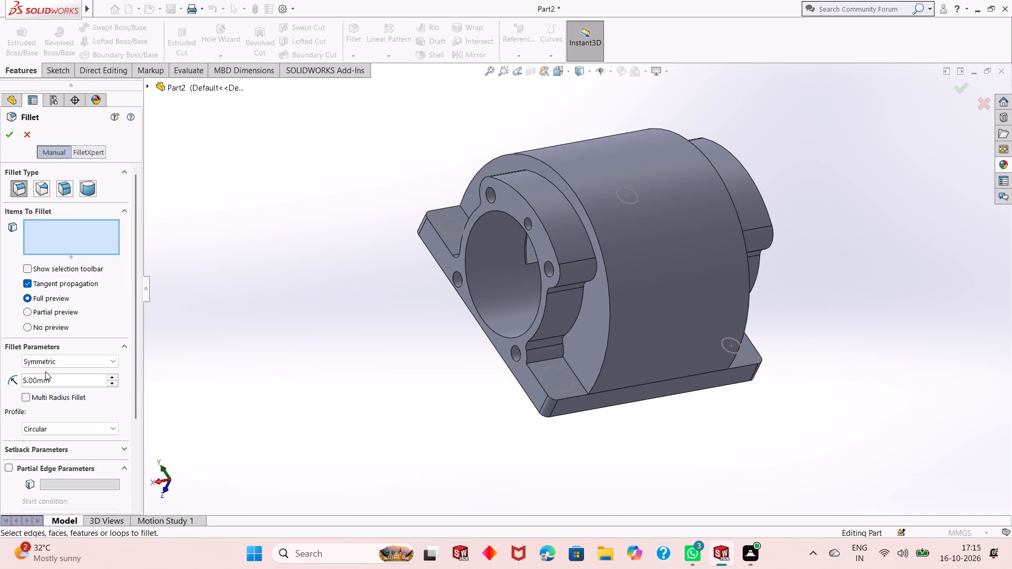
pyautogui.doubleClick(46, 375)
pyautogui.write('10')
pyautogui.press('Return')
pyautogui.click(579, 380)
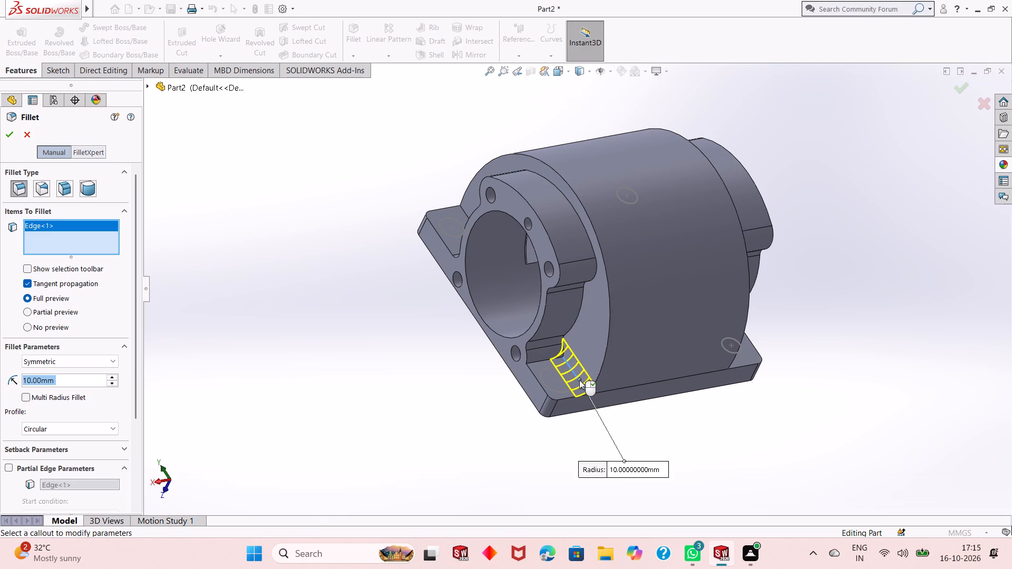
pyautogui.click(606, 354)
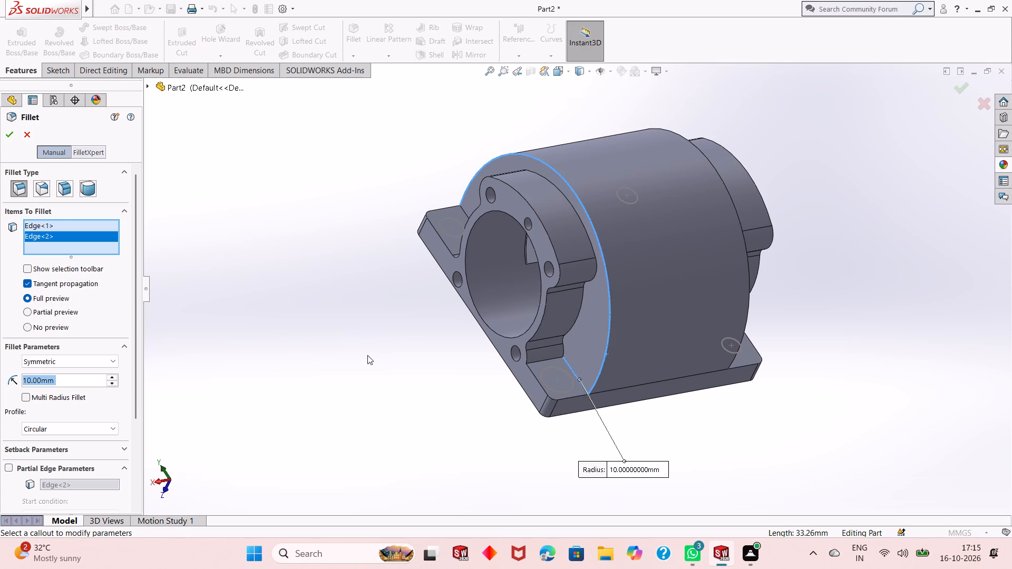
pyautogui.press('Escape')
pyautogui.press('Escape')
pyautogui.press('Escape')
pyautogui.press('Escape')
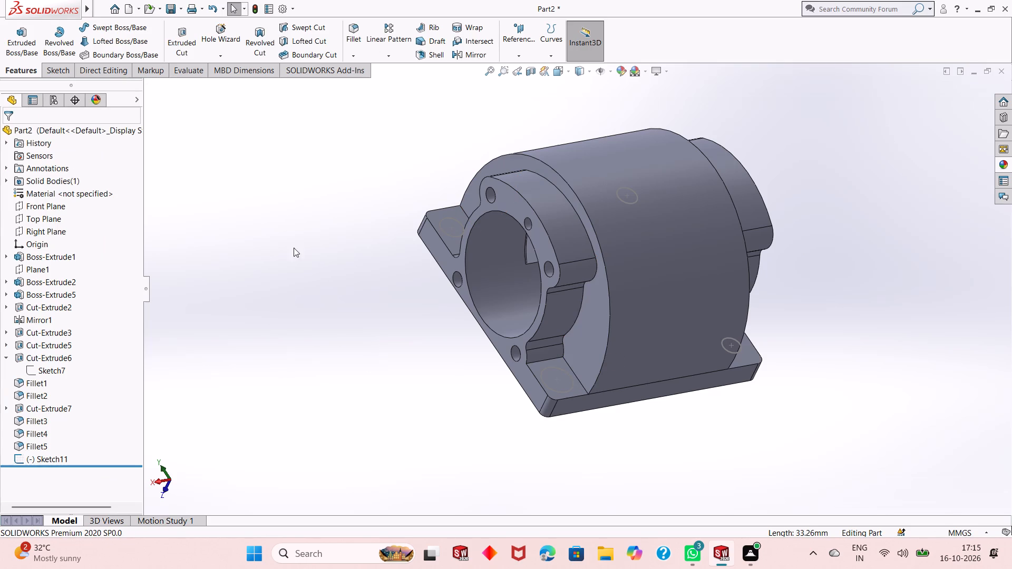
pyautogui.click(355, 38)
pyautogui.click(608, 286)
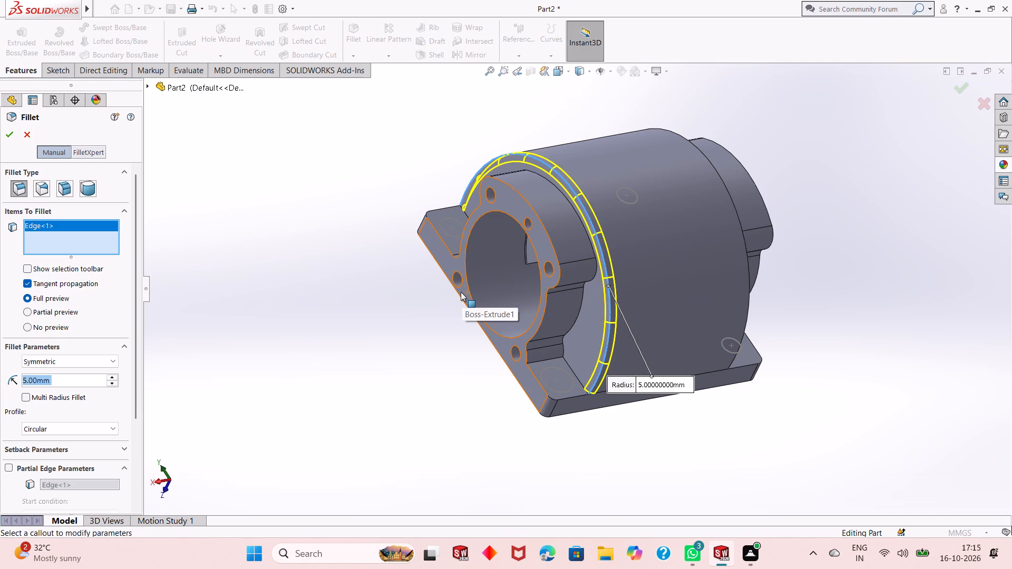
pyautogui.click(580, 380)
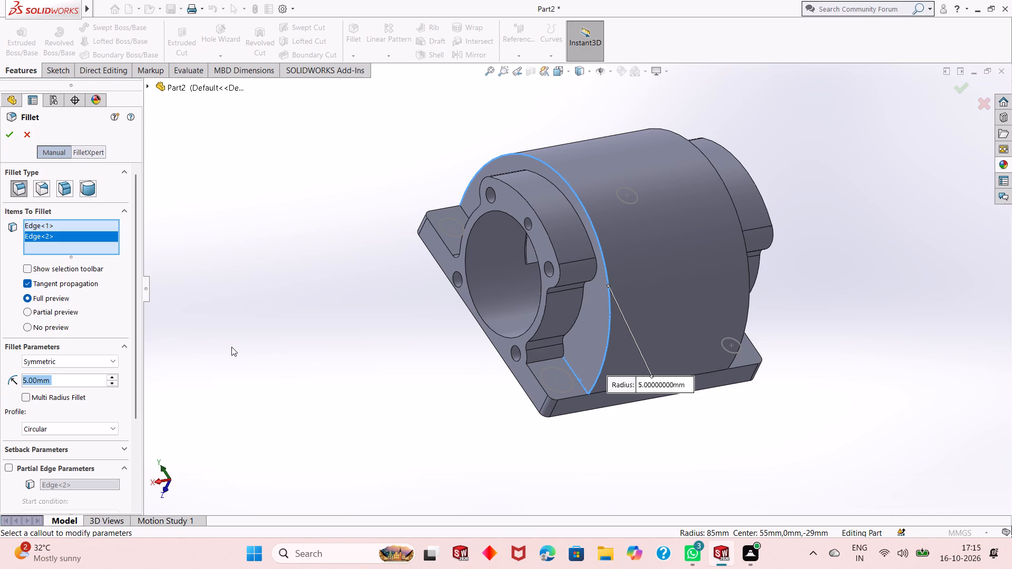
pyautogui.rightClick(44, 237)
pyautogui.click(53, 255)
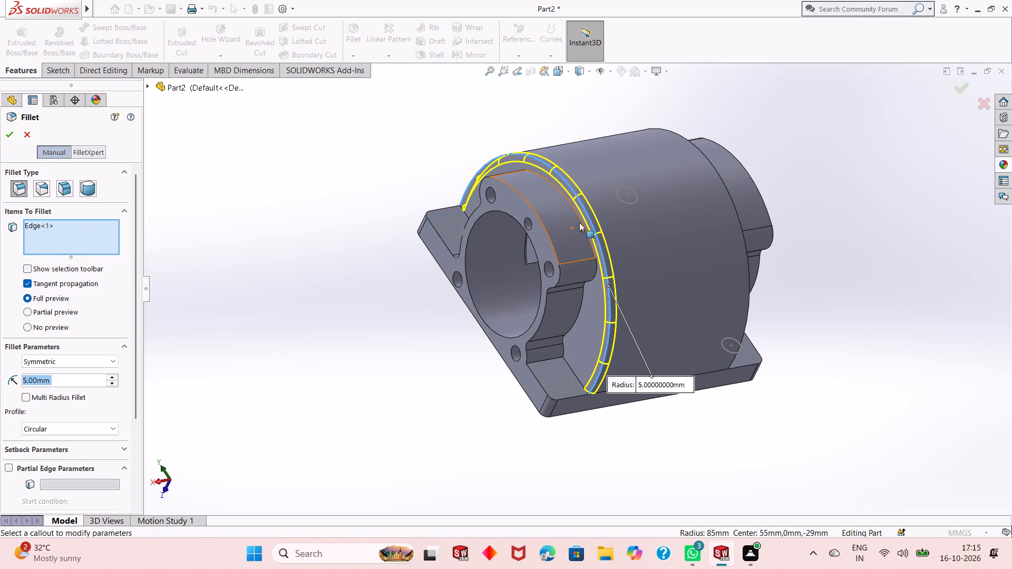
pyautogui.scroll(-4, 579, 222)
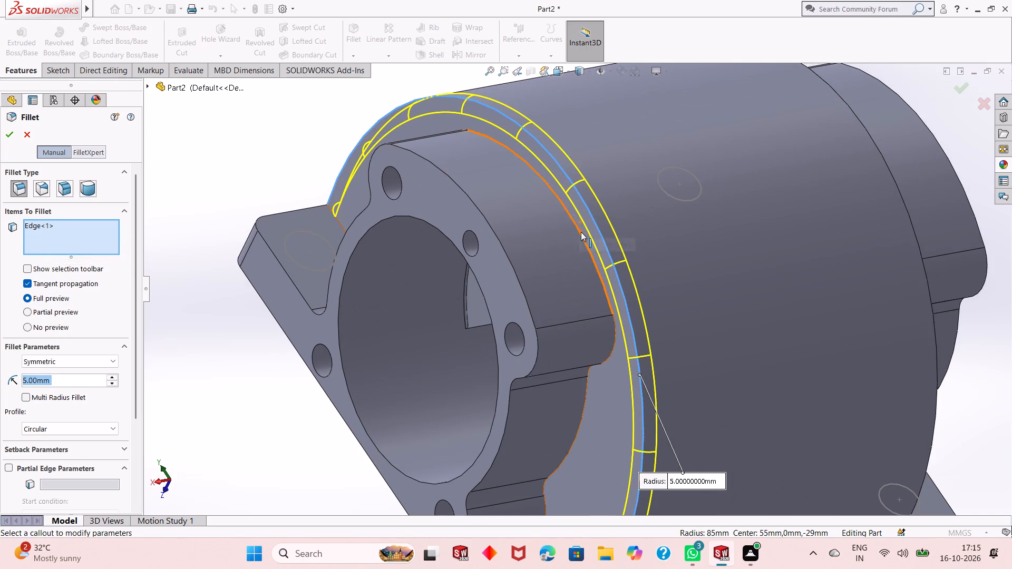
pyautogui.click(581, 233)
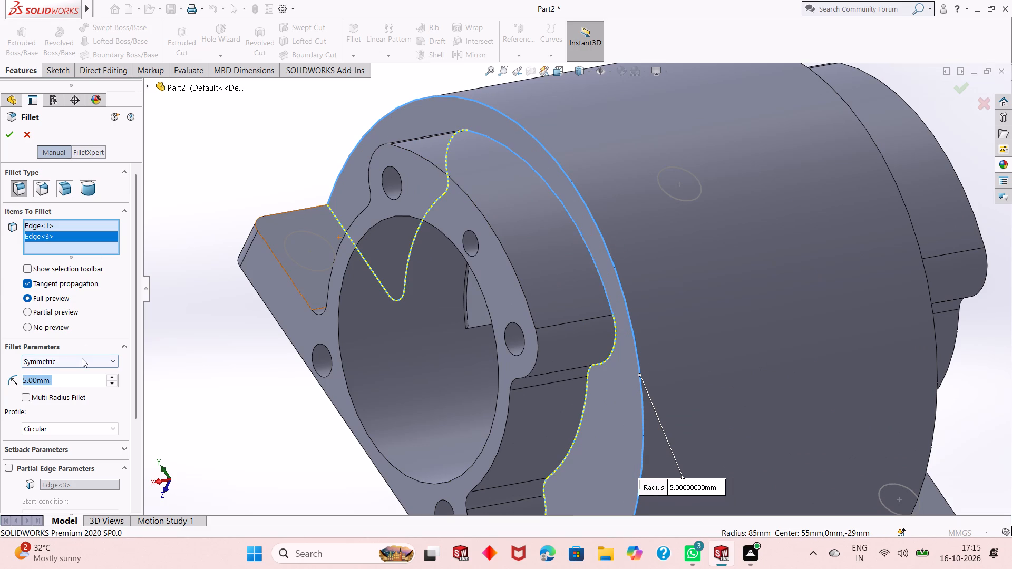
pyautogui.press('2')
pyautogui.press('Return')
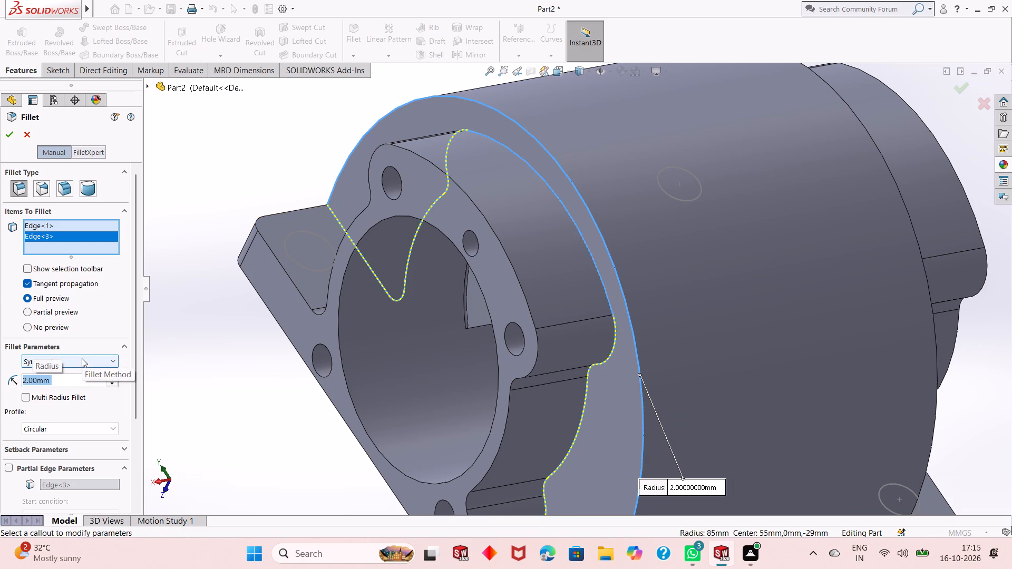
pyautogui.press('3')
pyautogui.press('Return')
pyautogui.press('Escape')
# Fillet the outer arc edge of the housing body's end face at one end with a 3 mm radius.
pyautogui.click(356, 43)
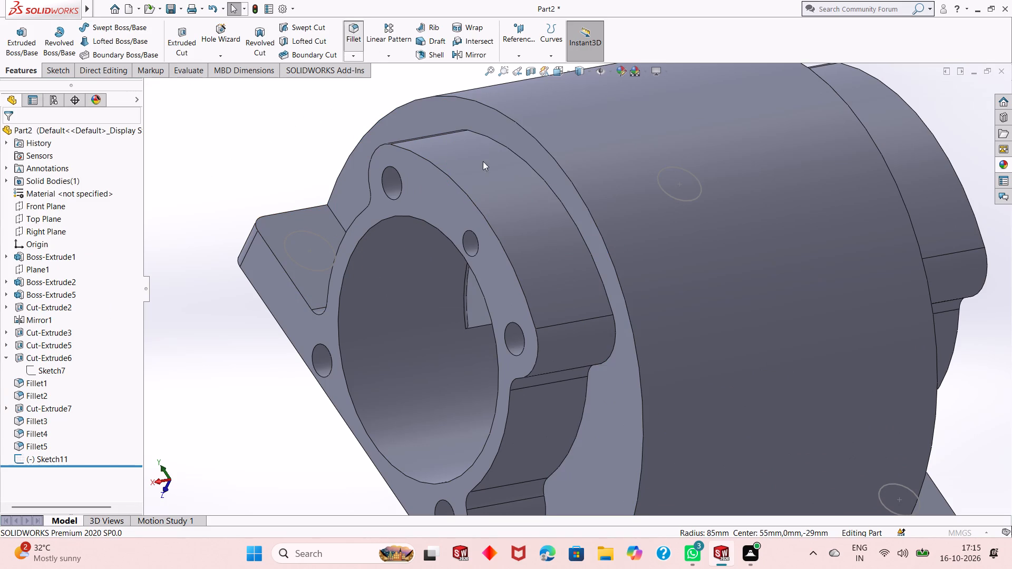
pyautogui.click(546, 151)
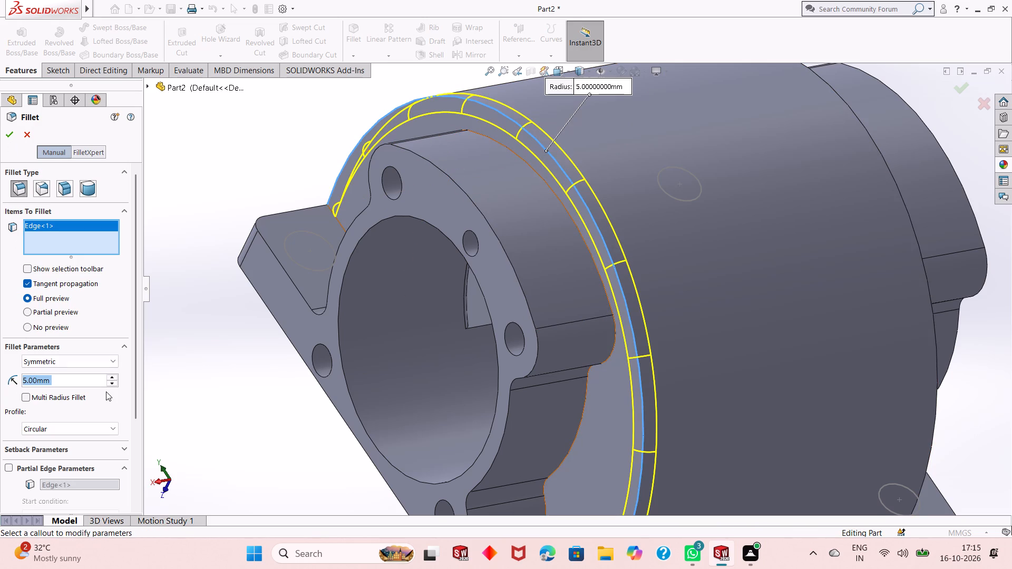
pyautogui.press('3')
pyautogui.press('Return')
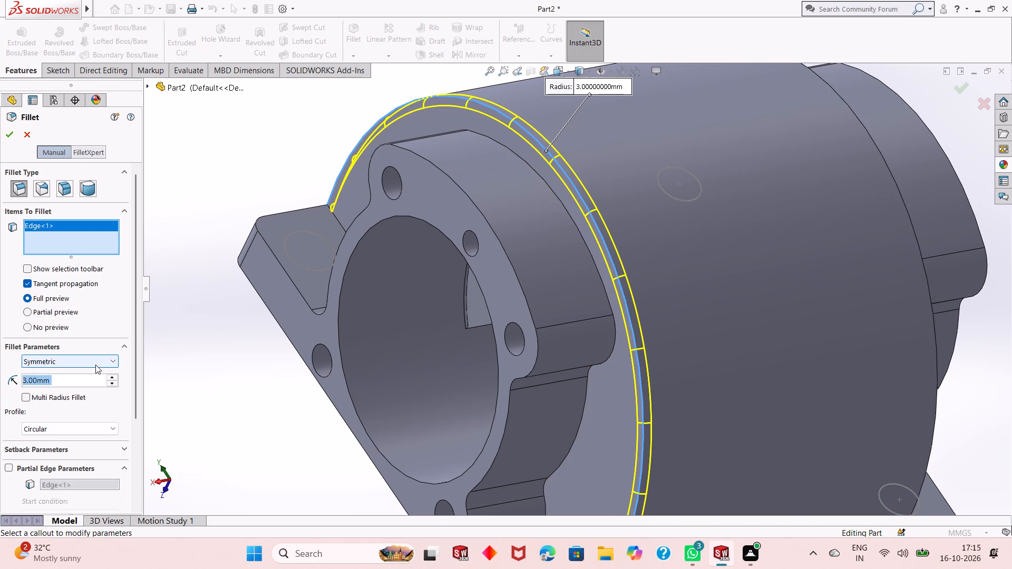
pyautogui.click(6, 133)
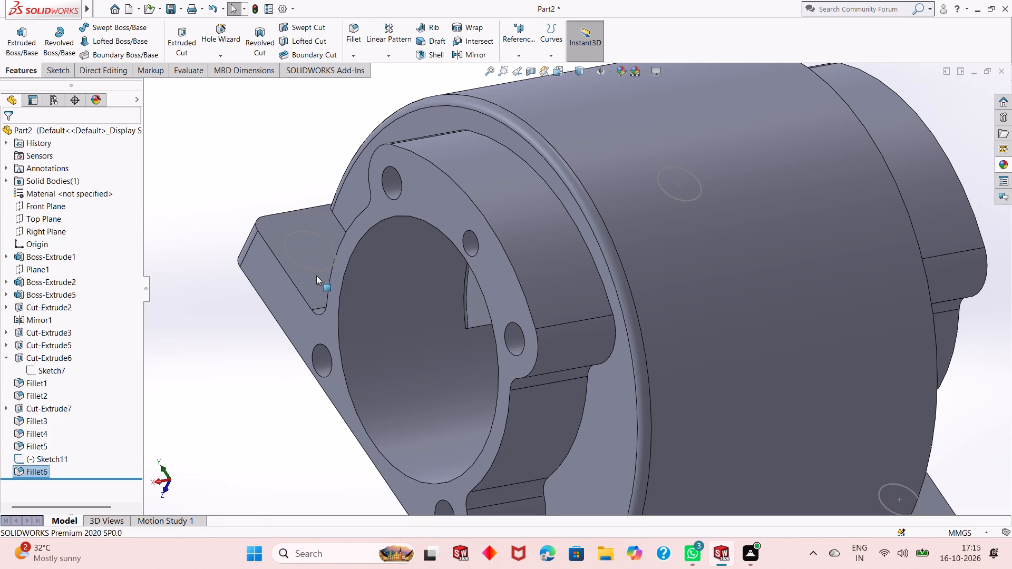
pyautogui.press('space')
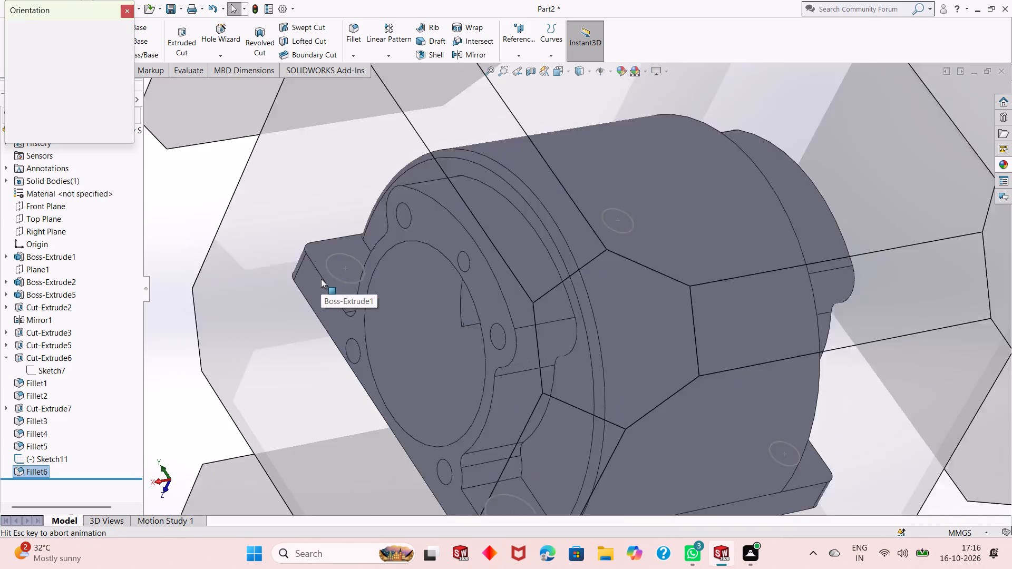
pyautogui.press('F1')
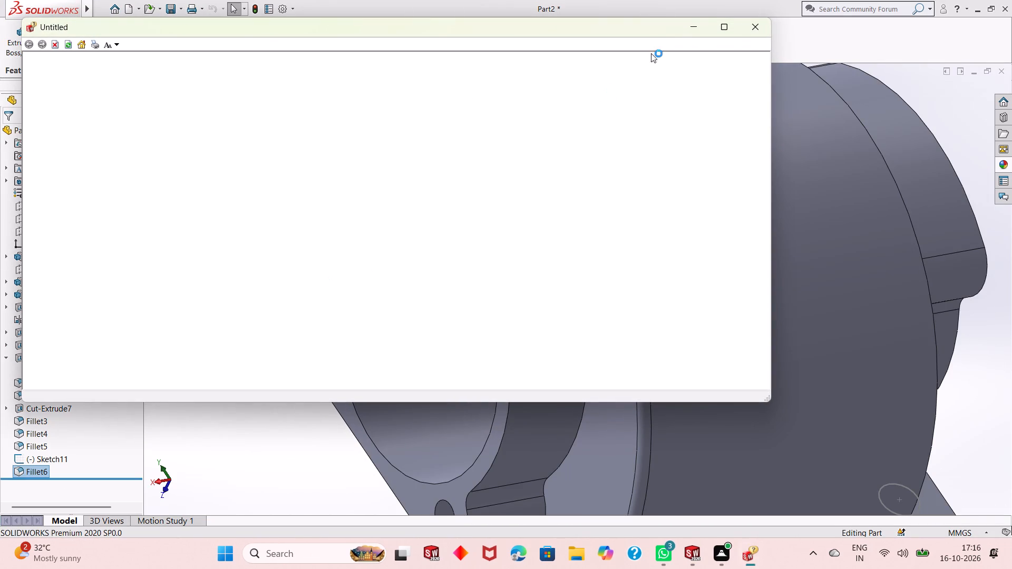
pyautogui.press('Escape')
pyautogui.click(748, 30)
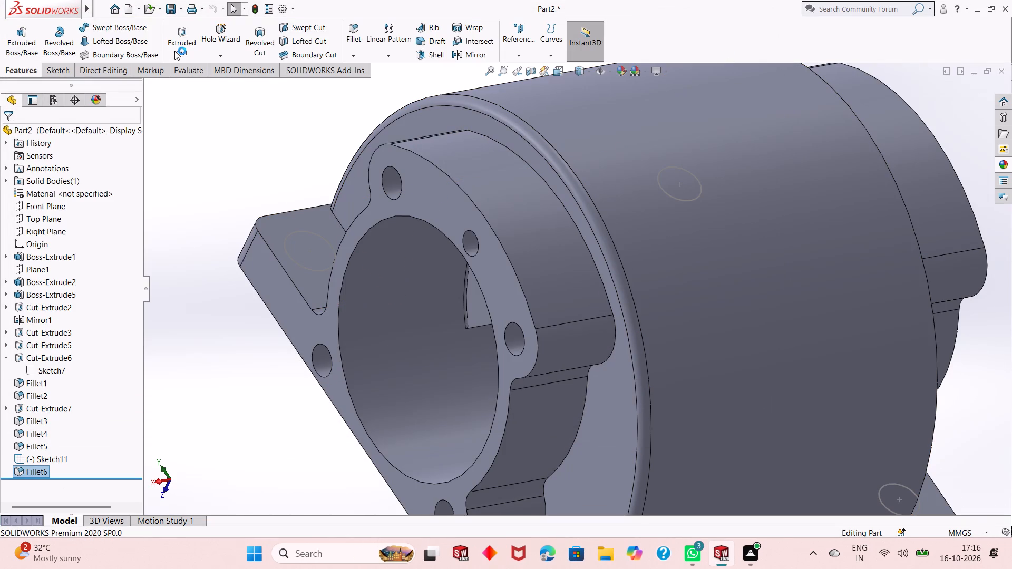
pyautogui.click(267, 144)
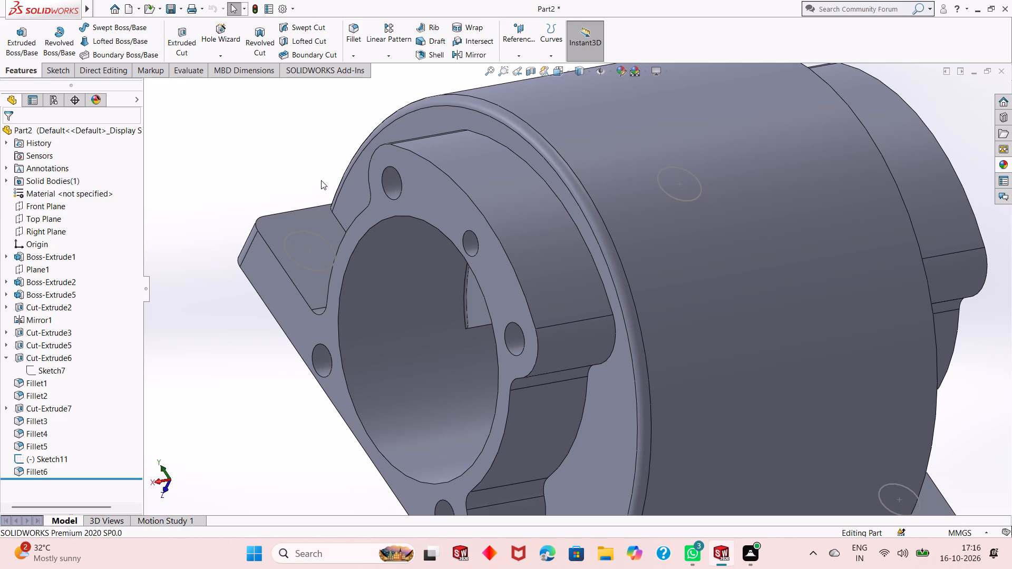
# Fillet the edges where the lobed flange meets the housing end face and base plate, and where that end face meets the plate, at 3 mm.
pyautogui.click(357, 37)
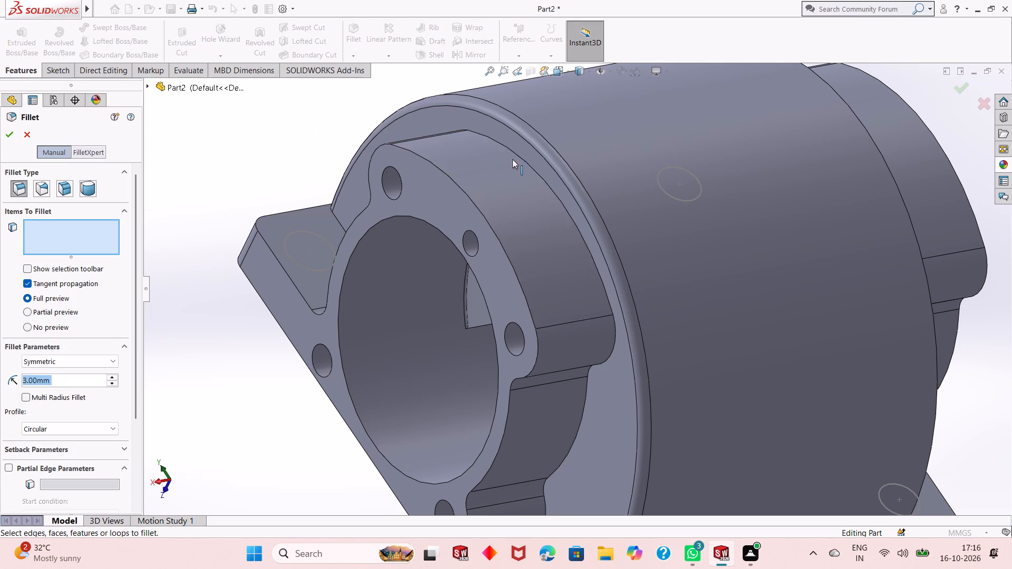
pyautogui.click(538, 174)
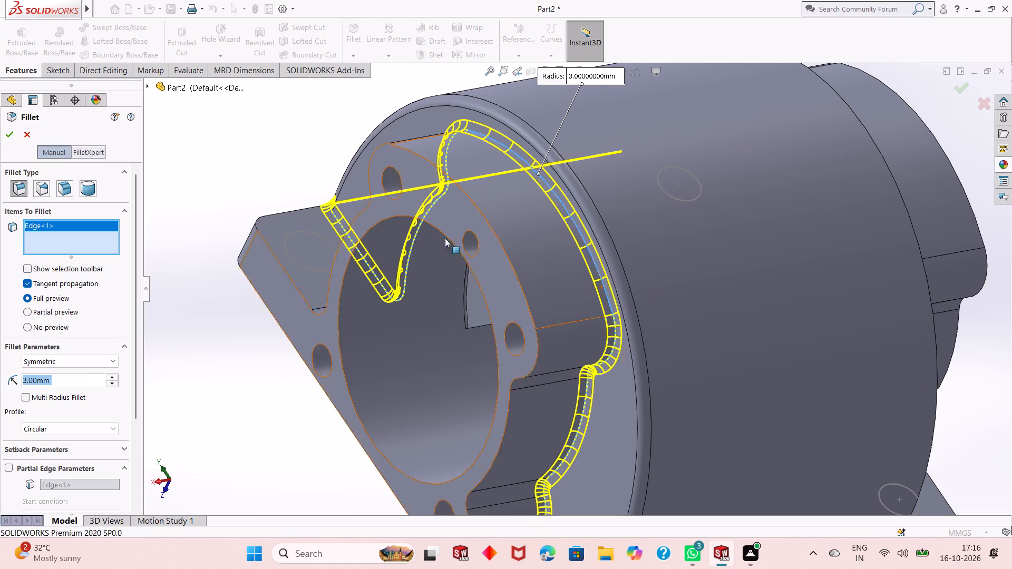
pyautogui.scroll(1, 460, 299)
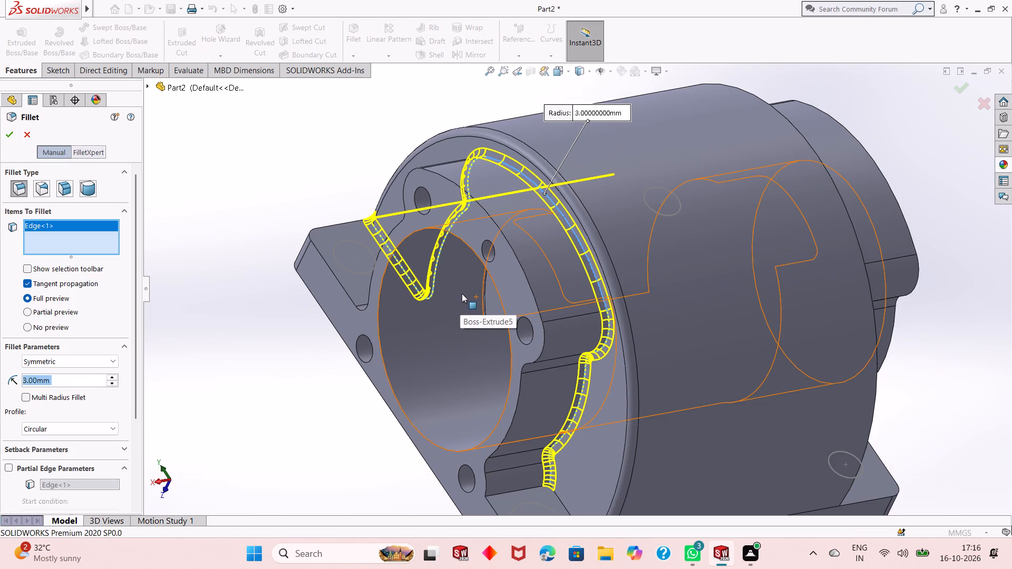
pyautogui.click(517, 489)
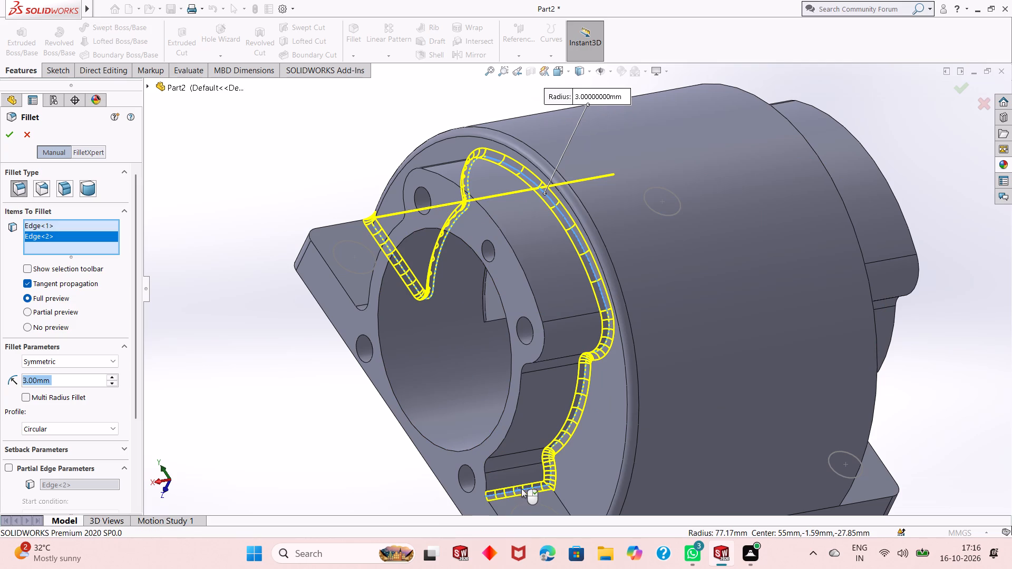
pyautogui.click(519, 468)
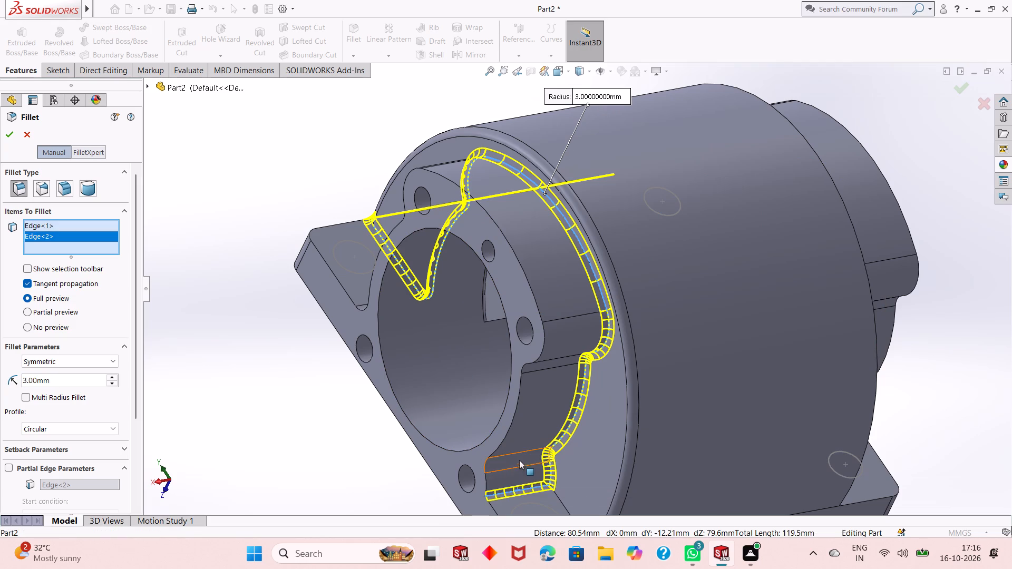
pyautogui.click(519, 452)
pyautogui.click(518, 465)
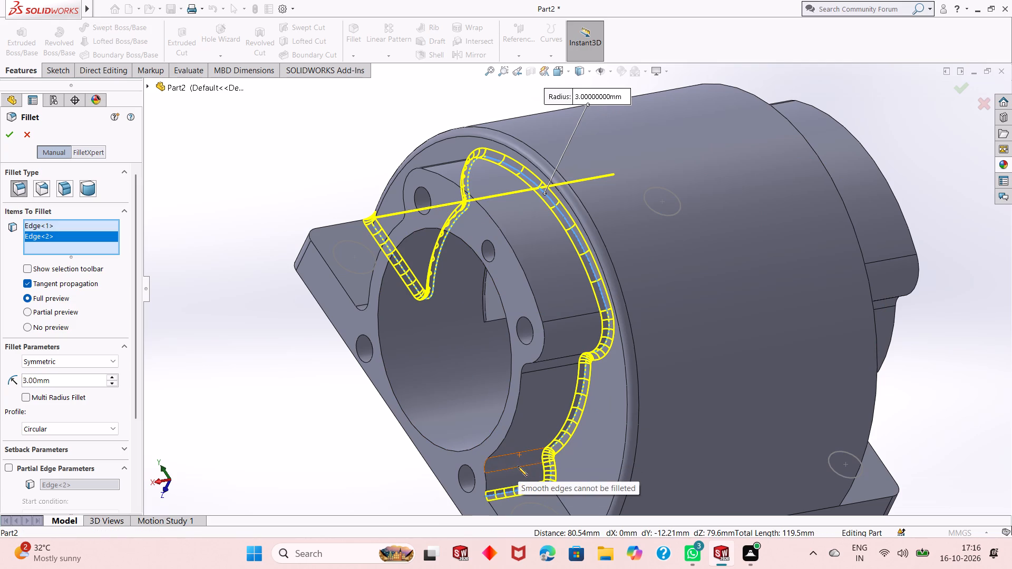
pyautogui.scroll(2, 466, 470)
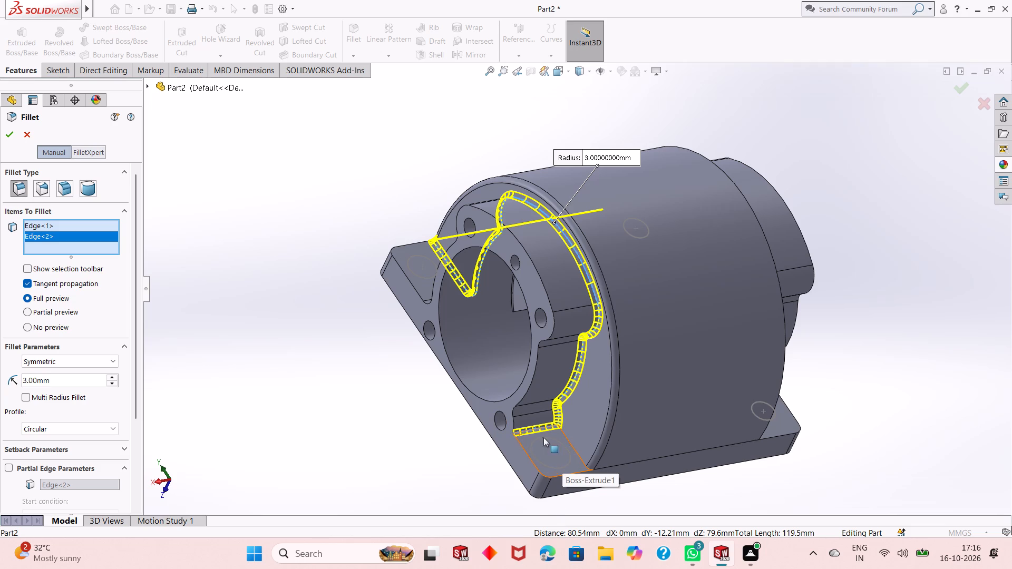
pyautogui.click(571, 443)
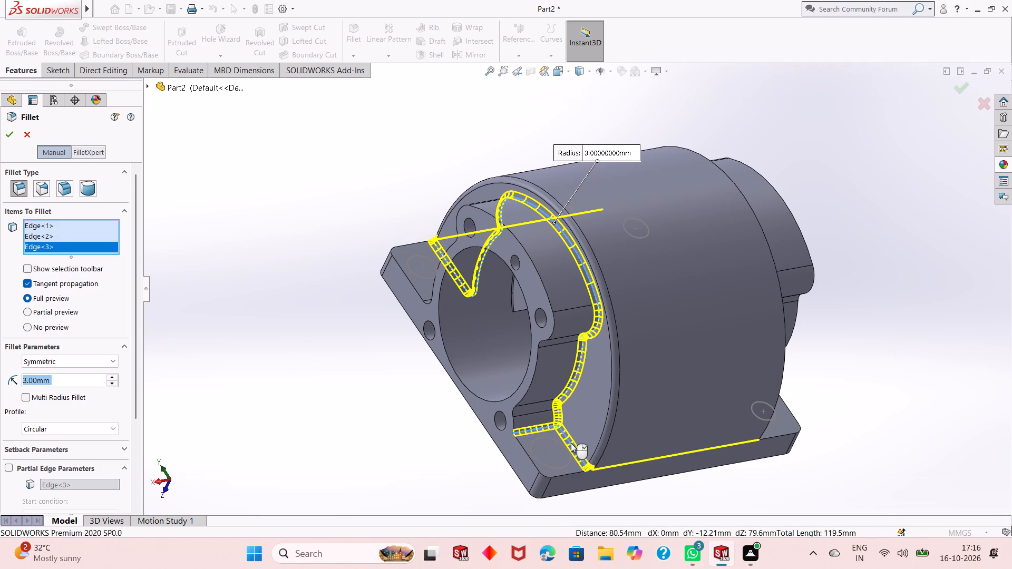
pyautogui.moveTo(805, 478); pyautogui.dragTo(651, 406, button='middle')
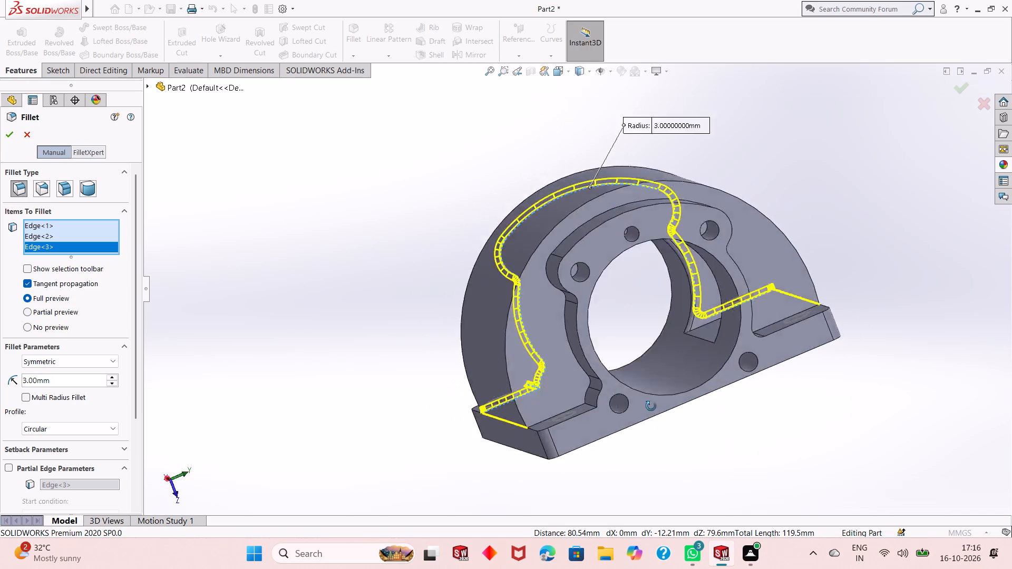
pyautogui.moveTo(651, 406); pyautogui.dragTo(668, 485, button='middle')
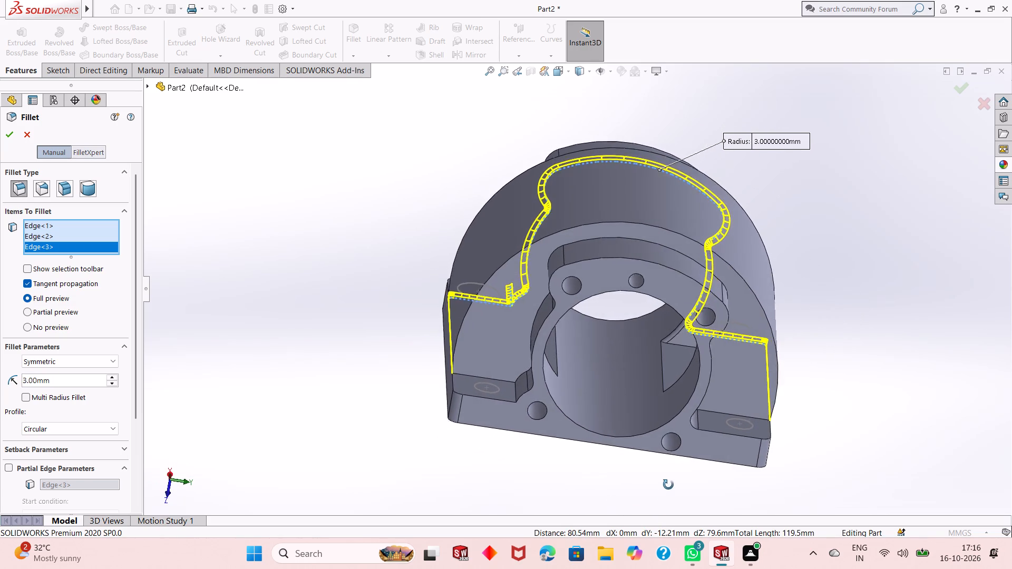
pyautogui.moveTo(668, 485); pyautogui.dragTo(683, 525, button='middle')
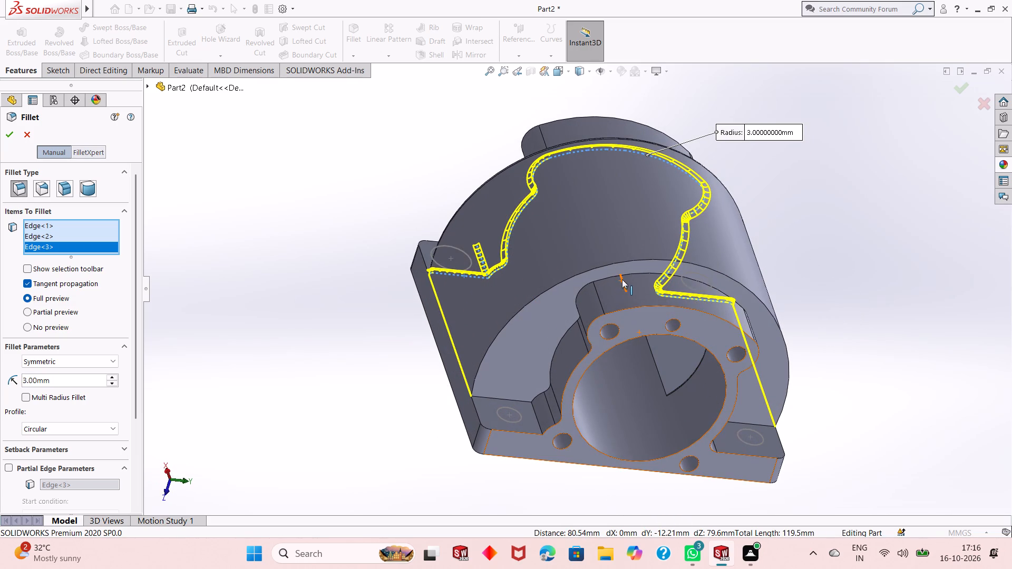
pyautogui.click(626, 274)
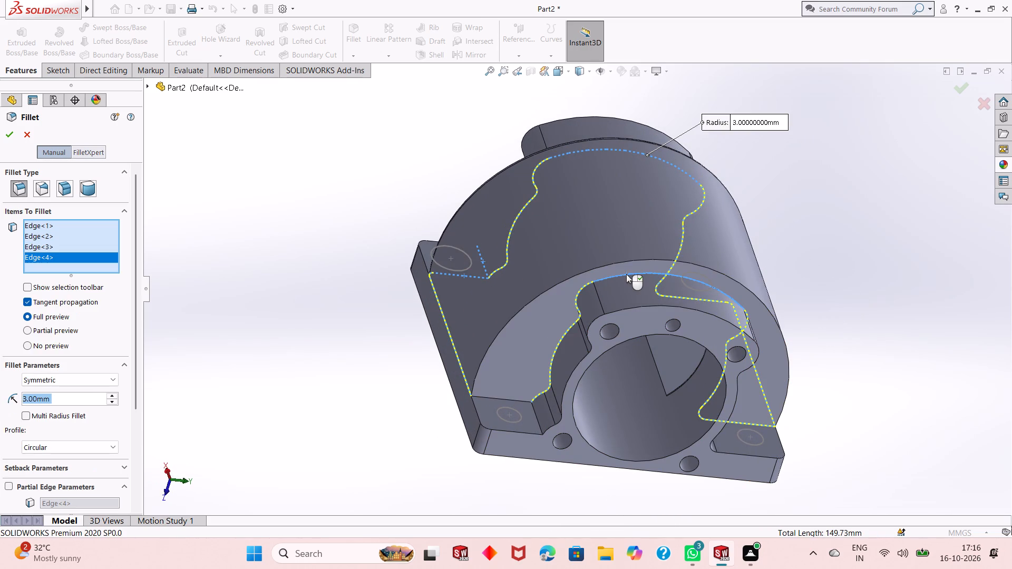
pyautogui.rightClick(93, 259)
pyautogui.click(148, 279)
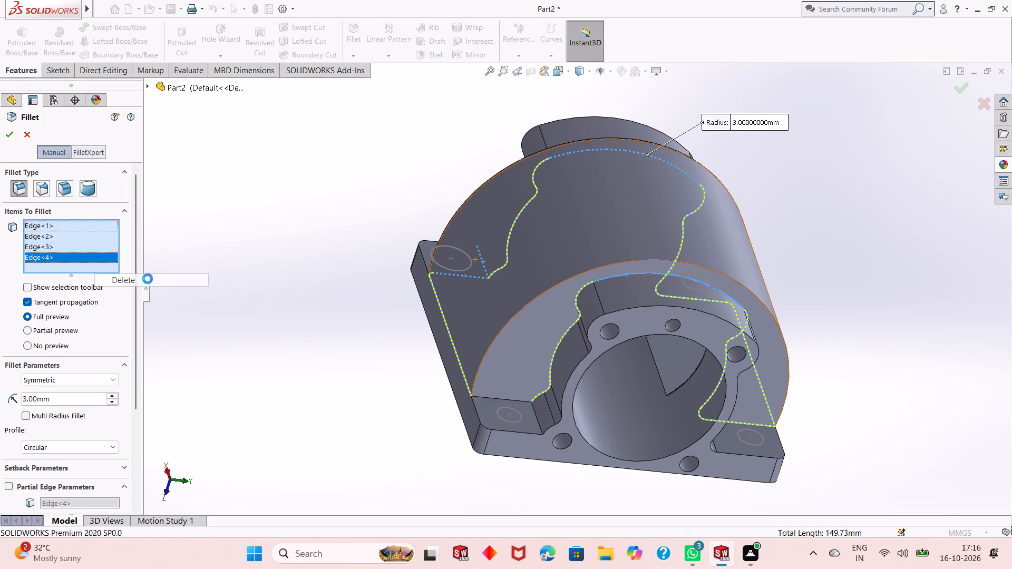
pyautogui.click(14, 131)
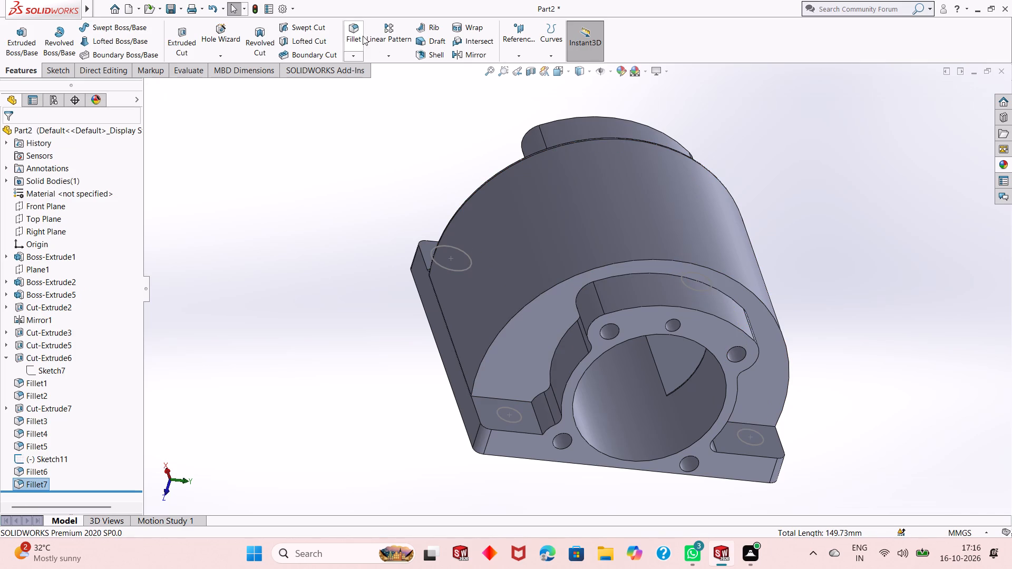
# On the opposite end, fillet the edges where the lobed flange meets the housing end face and base plate, and where that face meets the plate, at 3 mm.
pyautogui.click(362, 36)
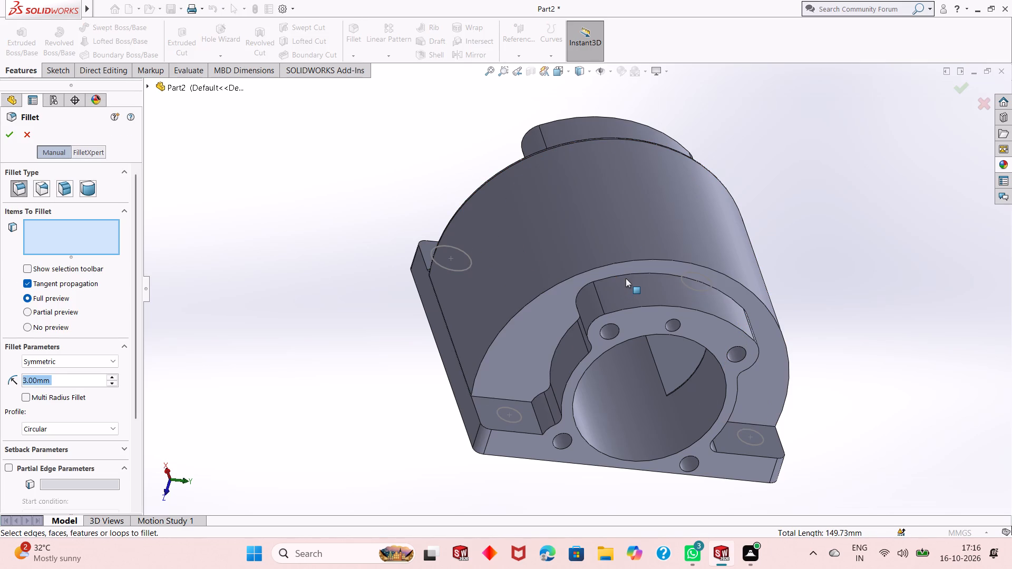
pyautogui.click(628, 273)
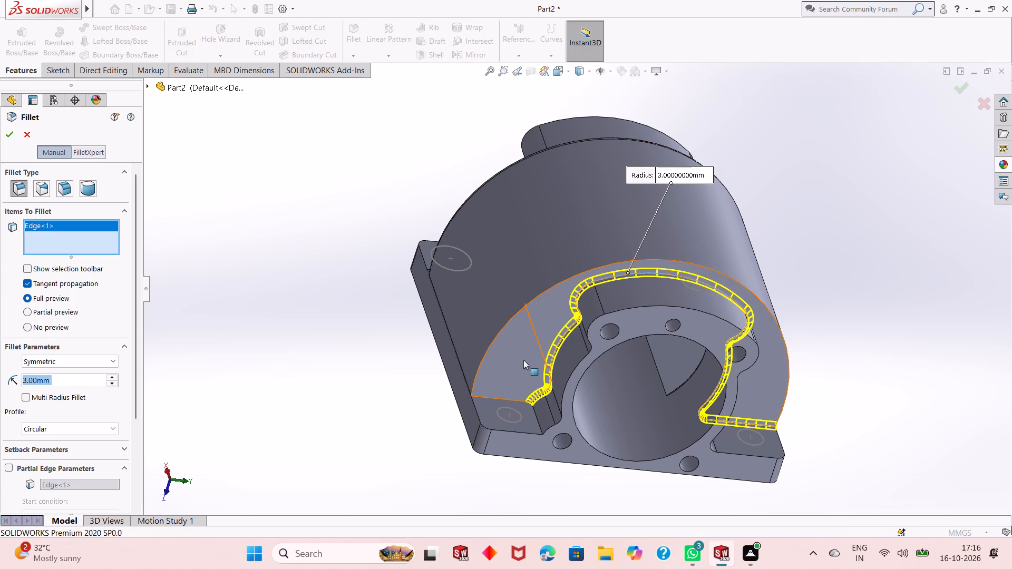
pyautogui.click(498, 398)
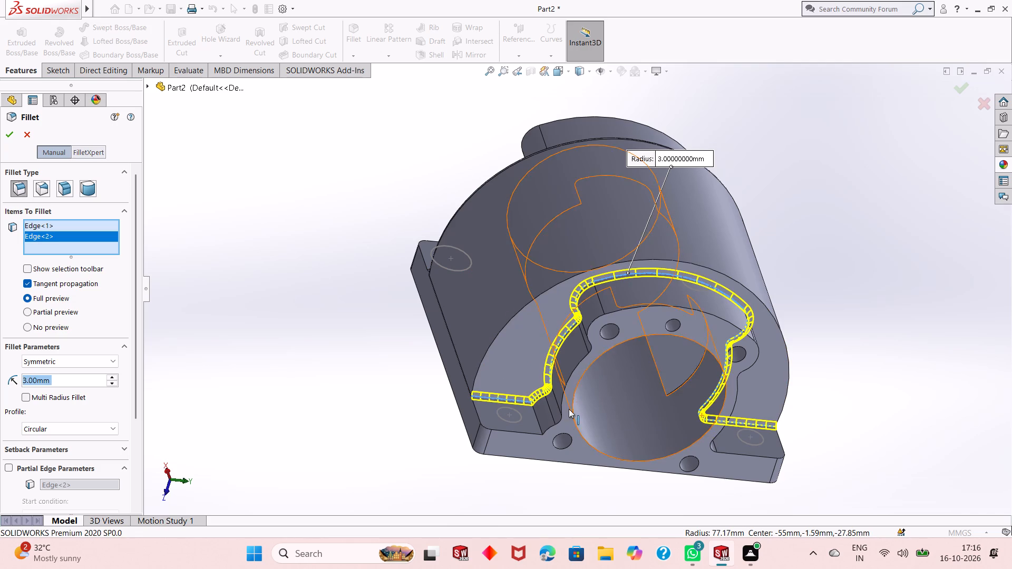
pyautogui.moveTo(405, 386); pyautogui.dragTo(346, 365, button='middle')
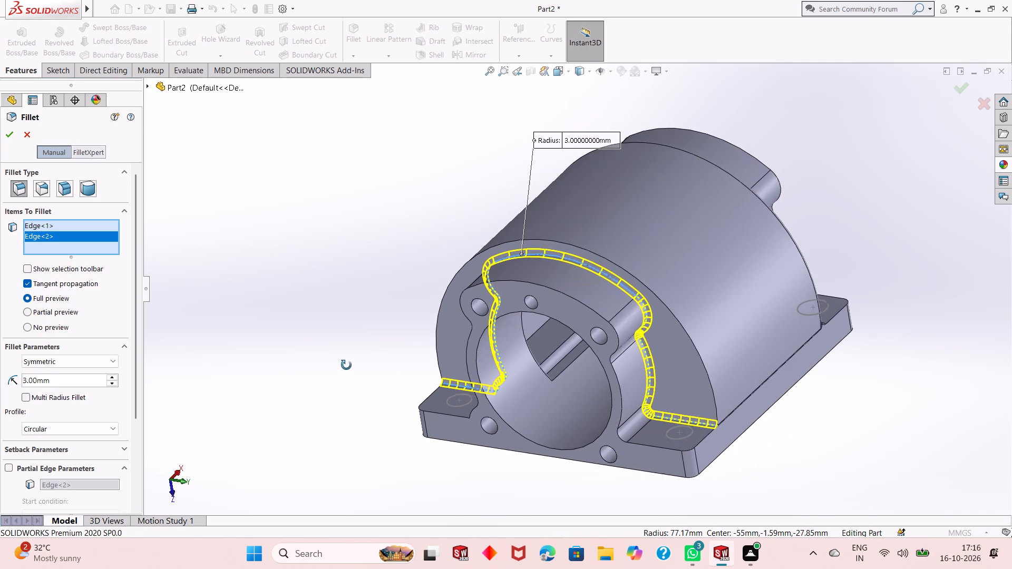
pyautogui.moveTo(346, 365); pyautogui.dragTo(346, 366, button='middle')
pyautogui.moveTo(415, 378); pyautogui.dragTo(314, 466, button='middle')
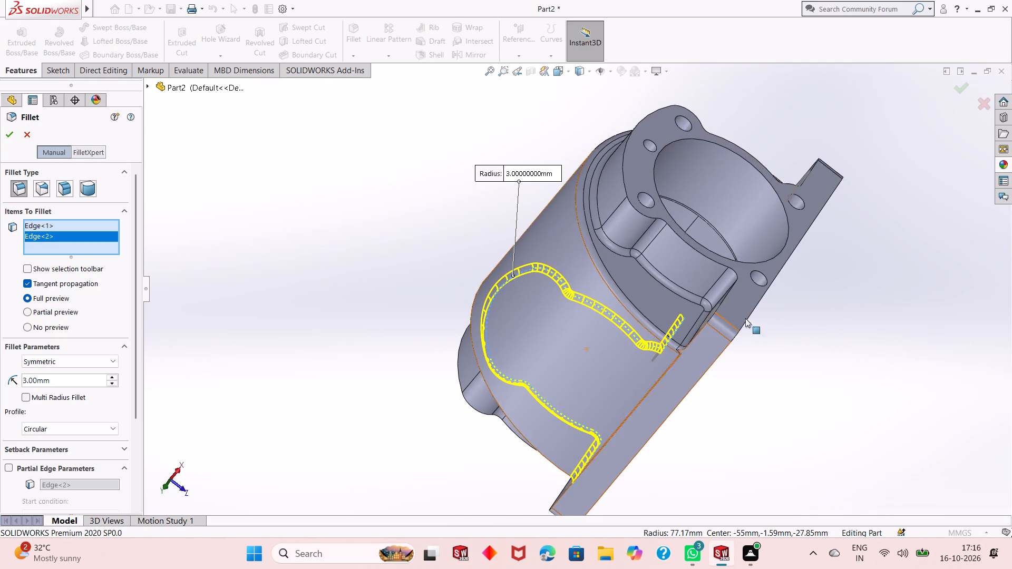
pyautogui.moveTo(829, 318); pyautogui.dragTo(813, 439, button='middle')
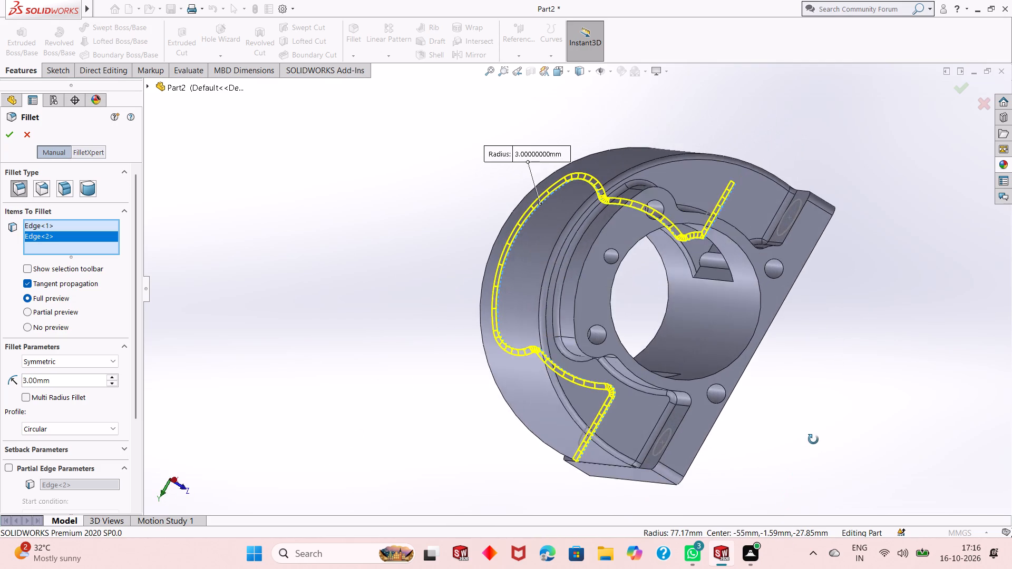
pyautogui.moveTo(813, 439); pyautogui.dragTo(848, 392, button='middle')
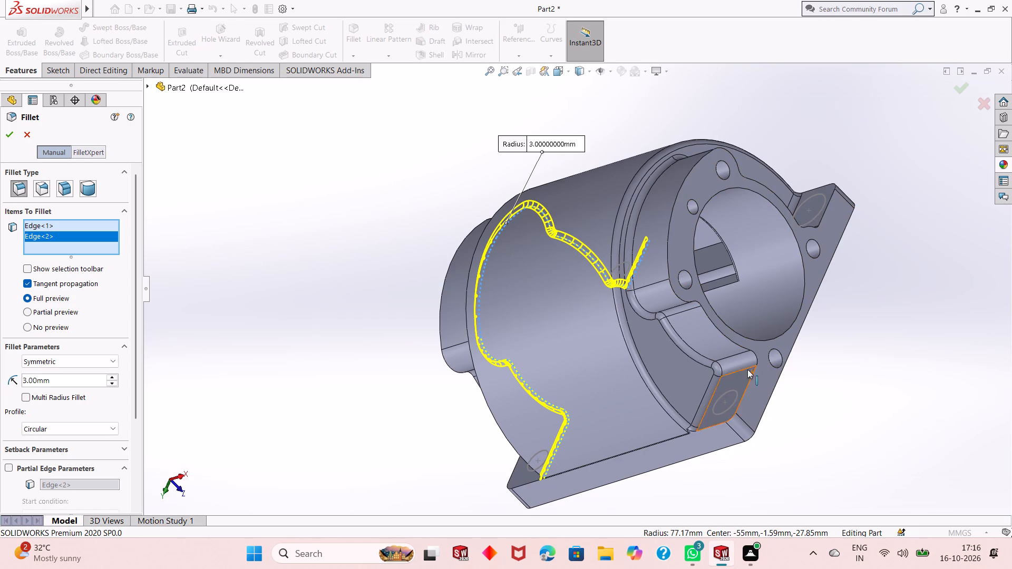
pyautogui.click(744, 367)
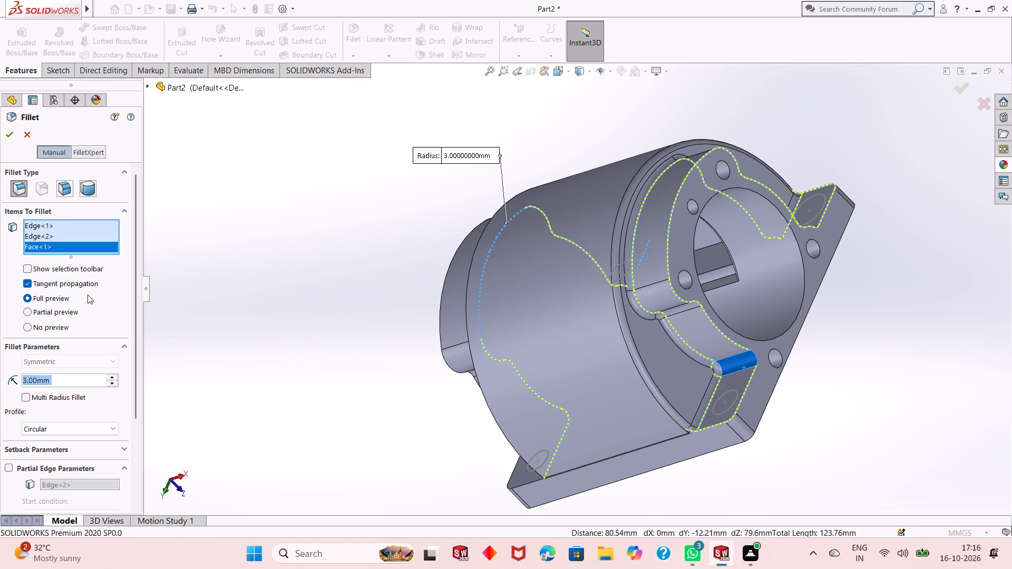
pyautogui.rightClick(41, 243)
pyautogui.click(70, 260)
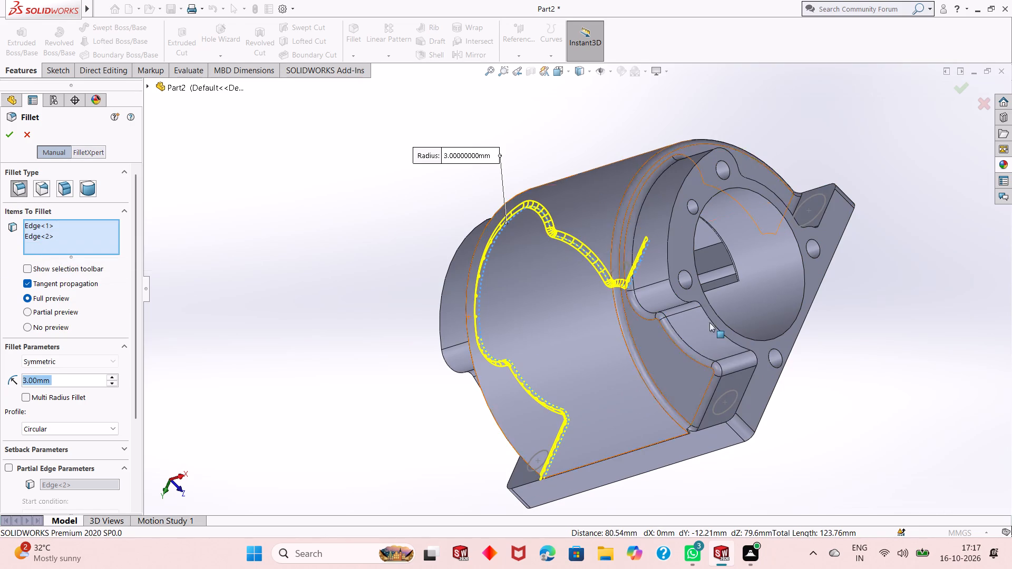
pyautogui.moveTo(736, 317); pyautogui.dragTo(638, 517, button='middle')
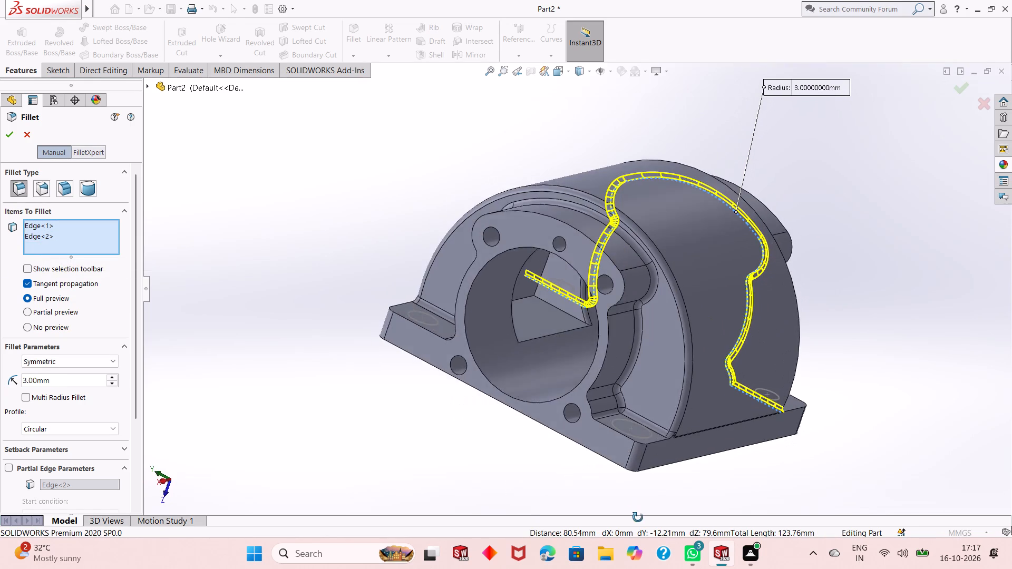
pyautogui.moveTo(638, 517); pyautogui.dragTo(638, 518, button='middle')
pyautogui.moveTo(449, 380); pyautogui.dragTo(543, 480, button='middle')
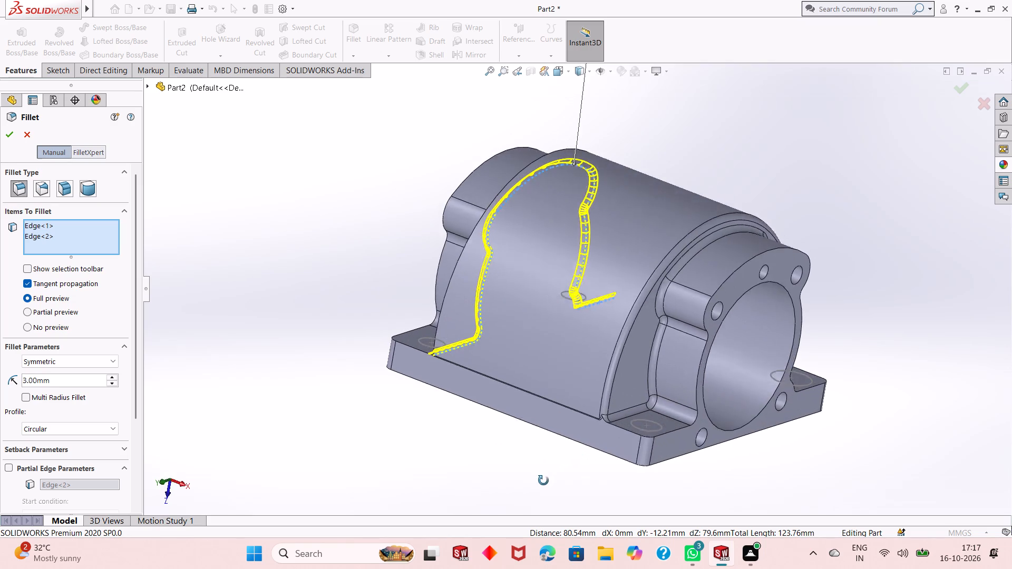
pyautogui.moveTo(543, 480); pyautogui.dragTo(537, 487, button='middle')
pyautogui.scroll(-3, 631, 396)
pyautogui.click(684, 430)
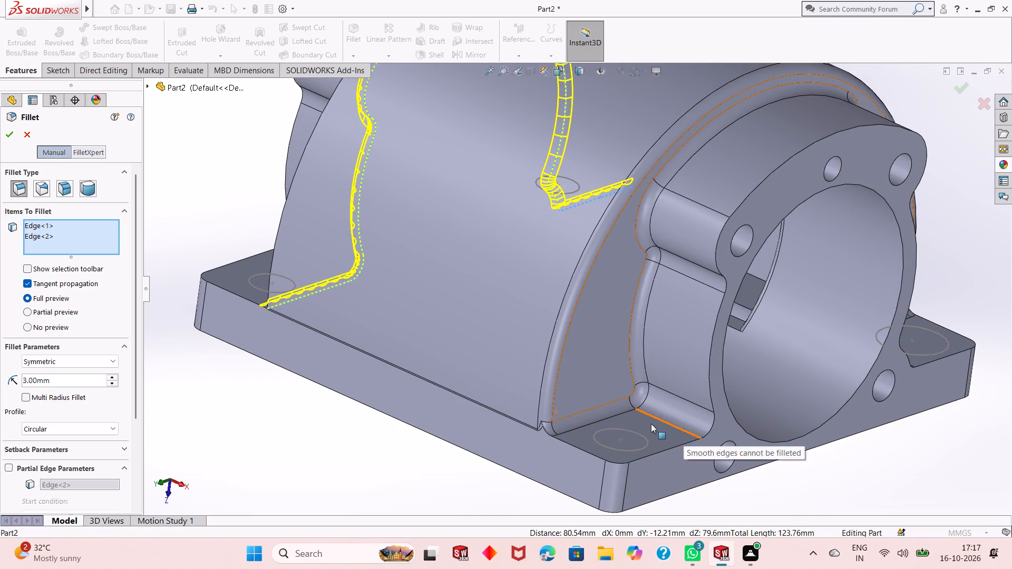
pyautogui.moveTo(340, 353); pyautogui.dragTo(483, 380, button='middle')
pyautogui.scroll(2, 257, 336)
pyautogui.moveTo(230, 301); pyautogui.dragTo(216, 327, button='middle')
pyautogui.click(266, 348)
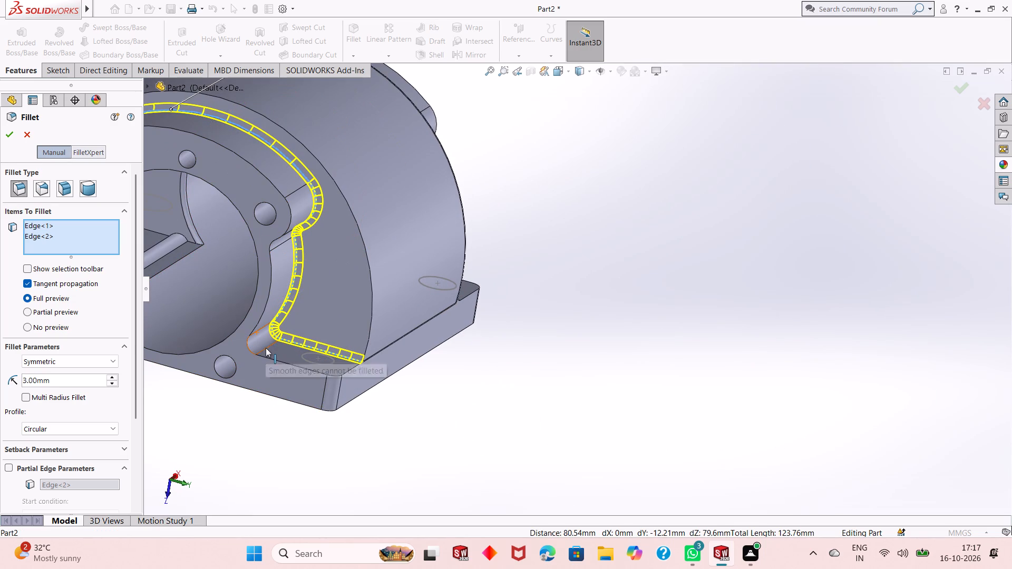
pyautogui.moveTo(247, 384); pyautogui.dragTo(261, 376, button='middle')
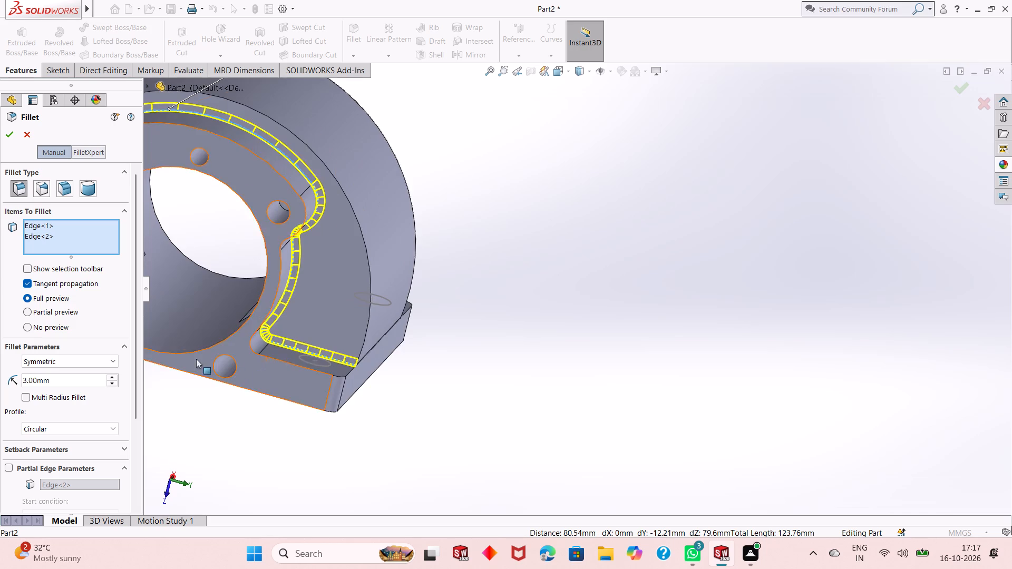
pyautogui.scroll(3, 187, 344)
pyautogui.scroll(1, 232, 244)
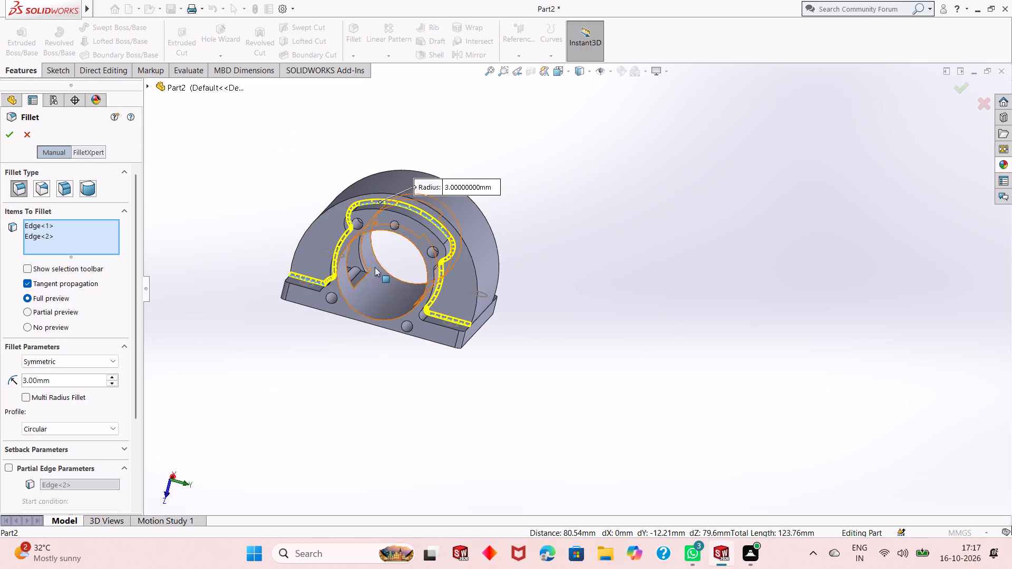
pyautogui.moveTo(387, 288); pyautogui.dragTo(390, 306, button='middle')
pyautogui.moveTo(319, 252); pyautogui.dragTo(342, 307, button='middle')
pyautogui.click(346, 319)
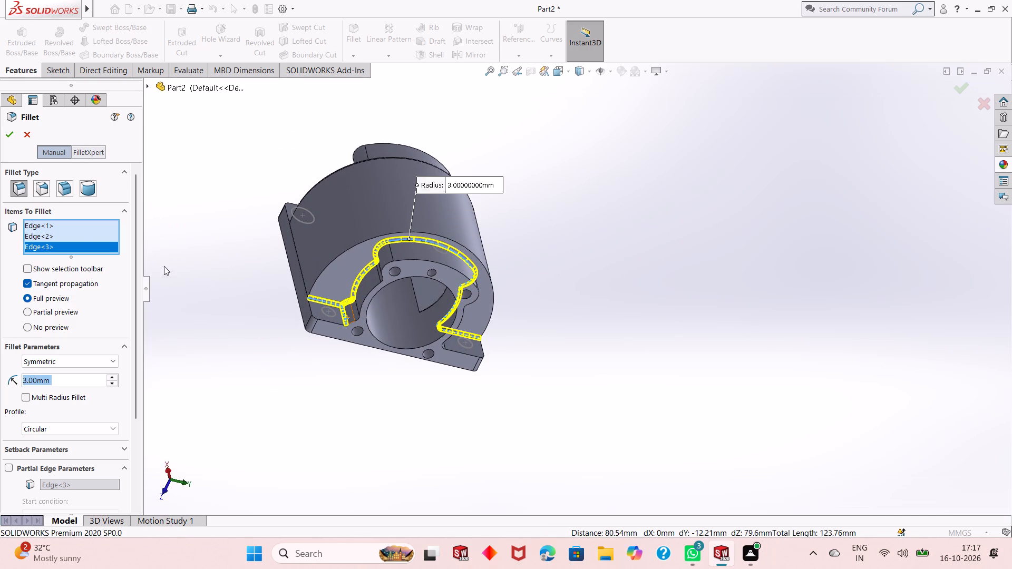
pyautogui.click(5, 134)
pyautogui.press('Escape')
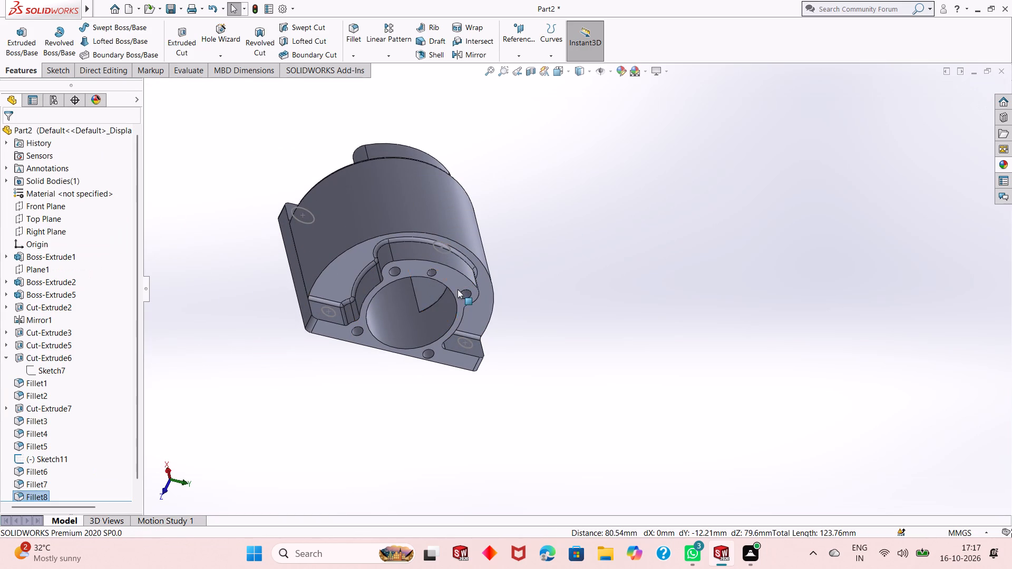
# Fillet the outer arc edge of the housing body's end face at this same end with a 3 mm radius.
pyautogui.moveTo(444, 336); pyautogui.dragTo(401, 290, button='middle')
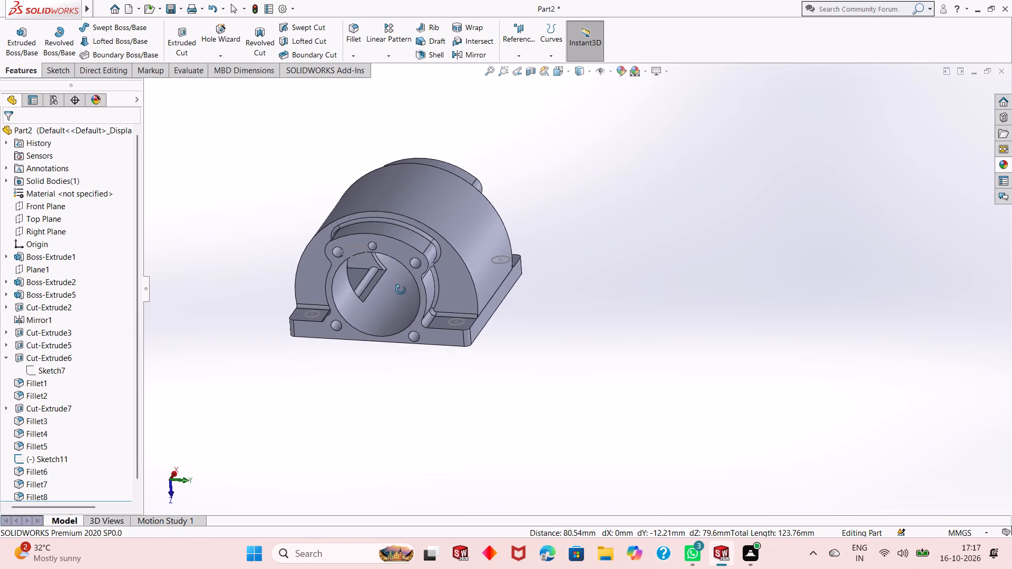
pyautogui.moveTo(401, 290); pyautogui.dragTo(425, 346, button='middle')
pyautogui.scroll(-4, 411, 246)
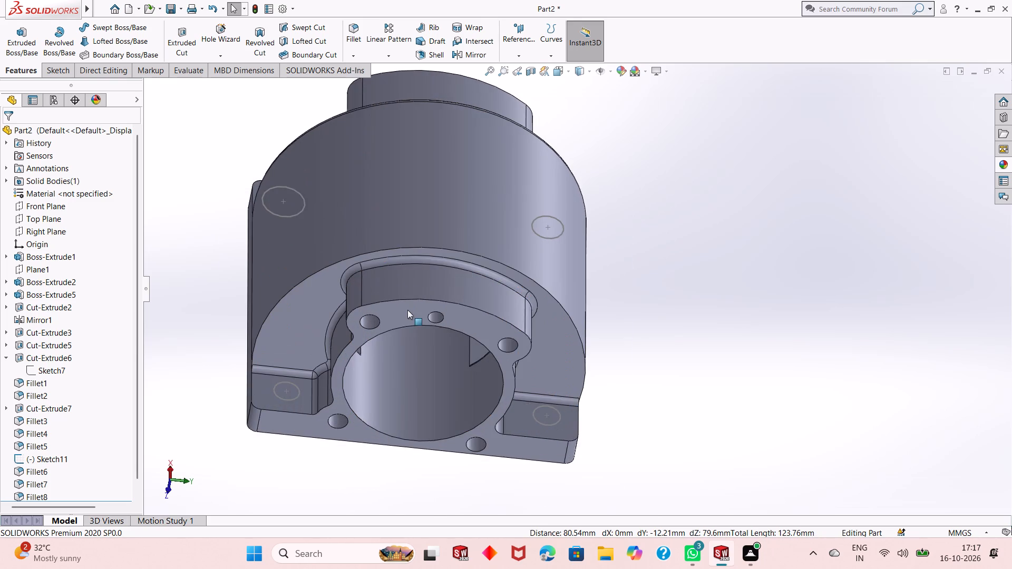
pyautogui.moveTo(407, 310); pyautogui.dragTo(415, 276, button='middle')
pyautogui.scroll(1, 396, 364)
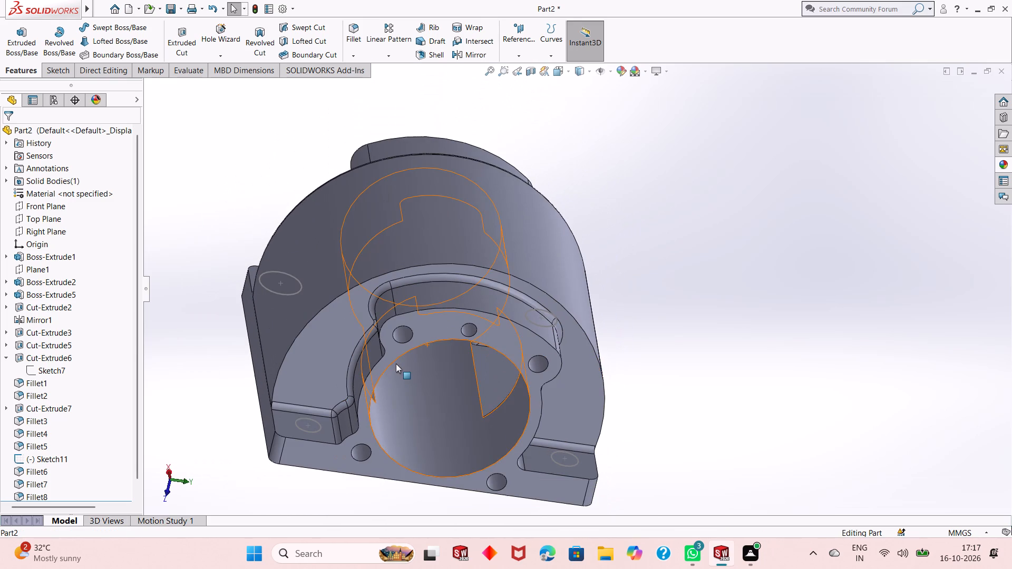
pyautogui.click(350, 32)
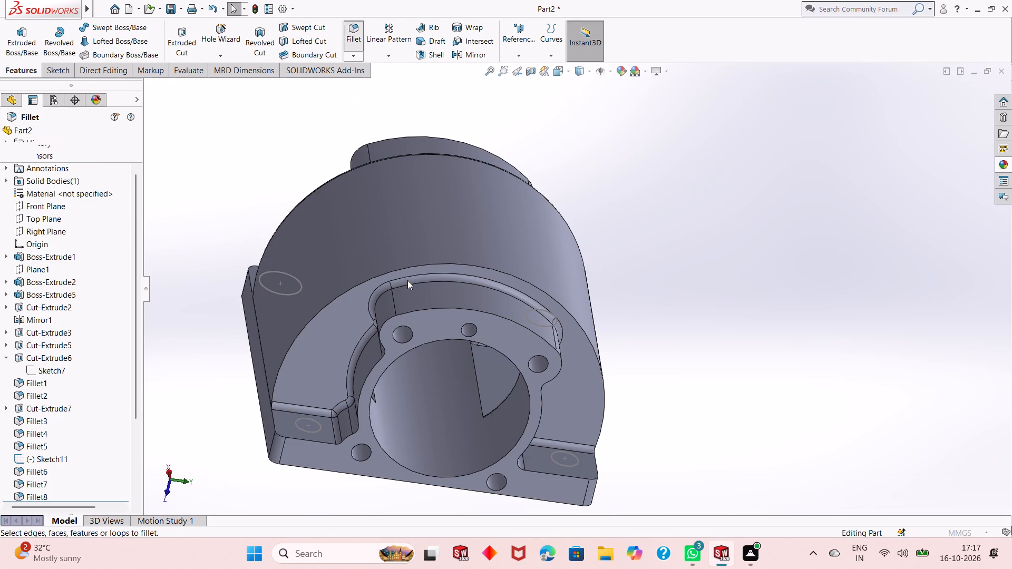
pyautogui.click(423, 262)
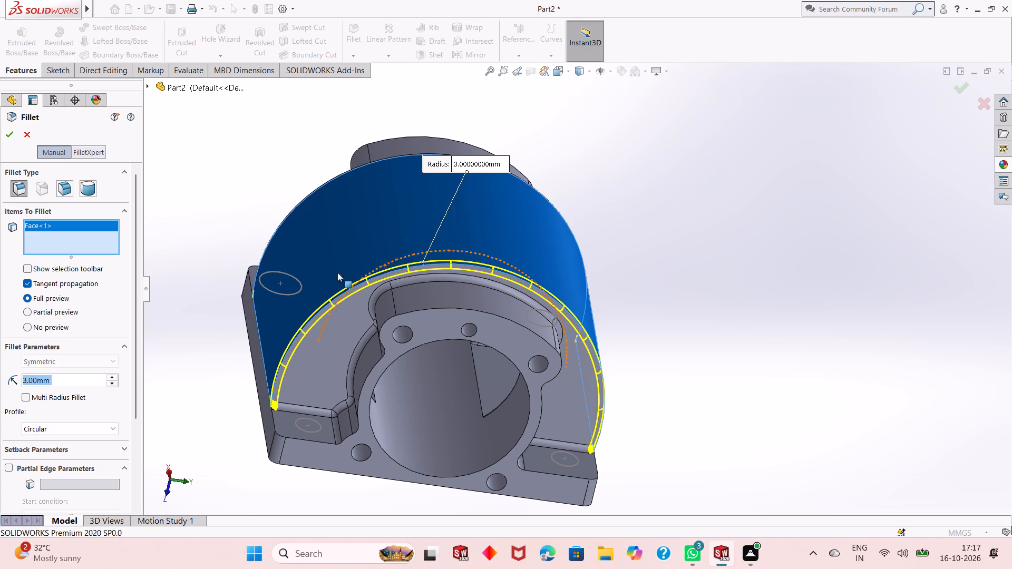
pyautogui.rightClick(42, 226)
pyautogui.click(51, 244)
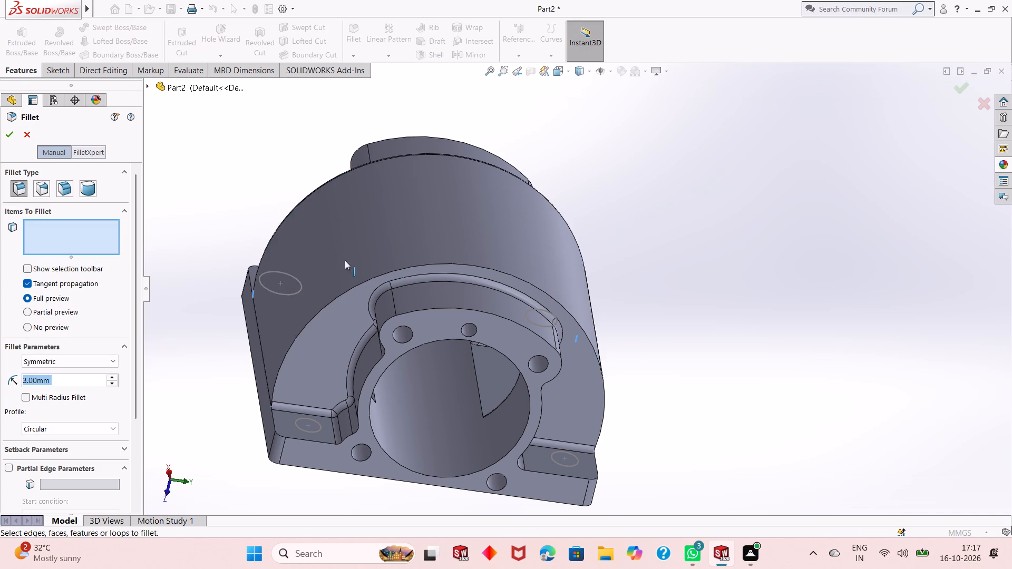
pyautogui.click(357, 284)
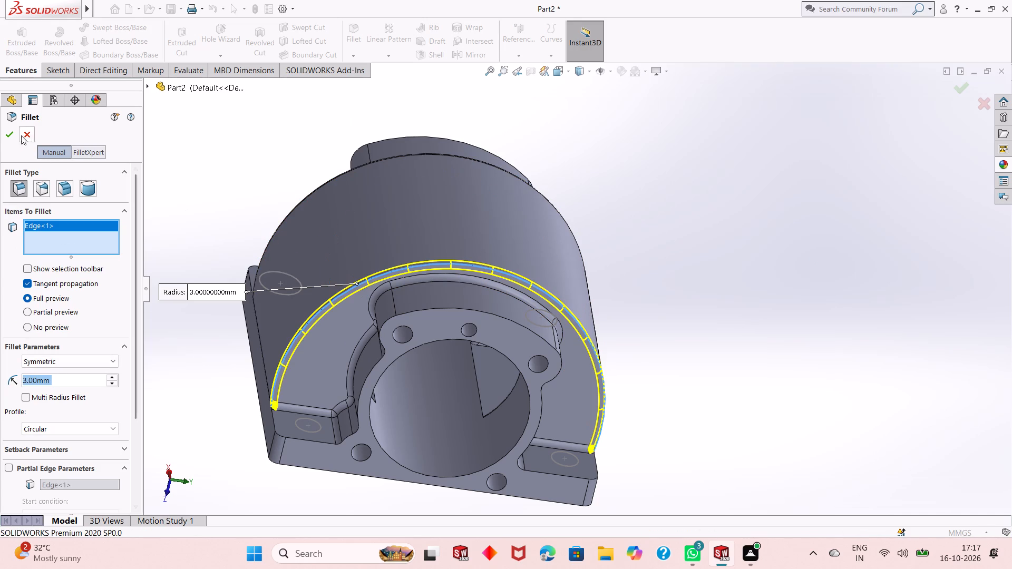
pyautogui.click(6, 135)
pyautogui.press('Escape')
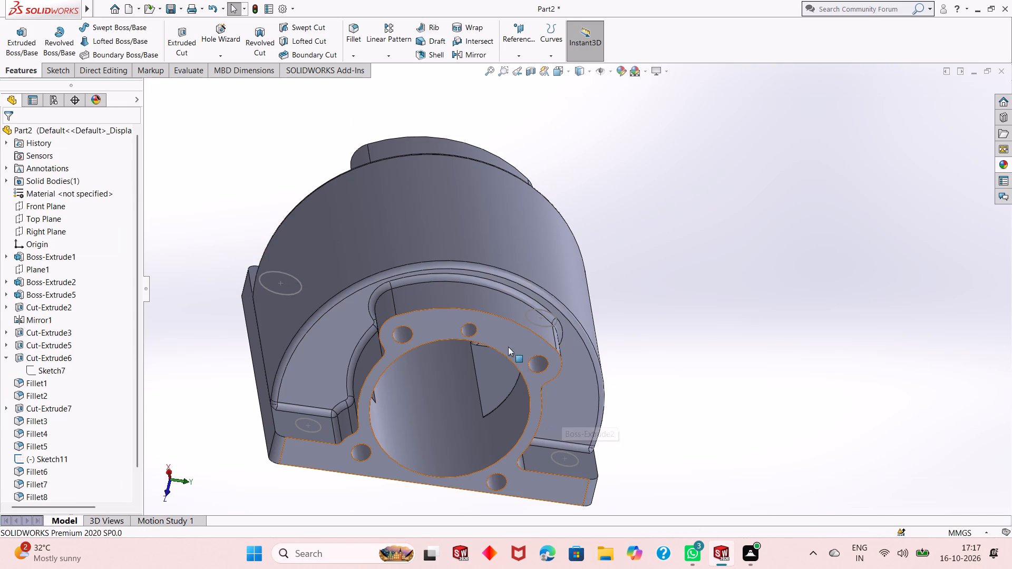
# Reopen the corner-circle sketch on the base plate and apply an Equal relation to all four circles.
pyautogui.moveTo(691, 280); pyautogui.dragTo(687, 271, button='middle')
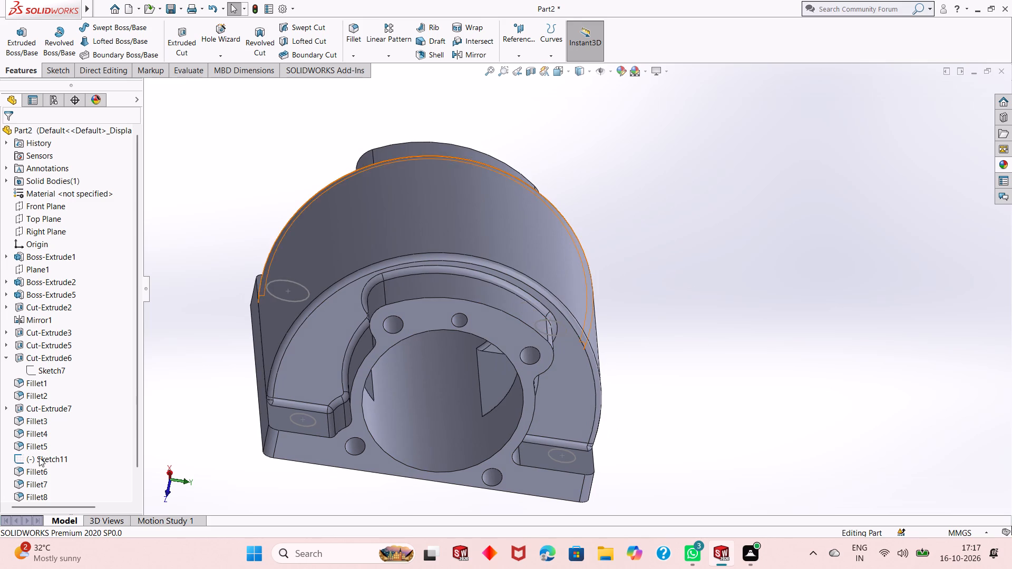
pyautogui.scroll(-1, 39, 457)
pyautogui.click(57, 431)
pyautogui.click(67, 398)
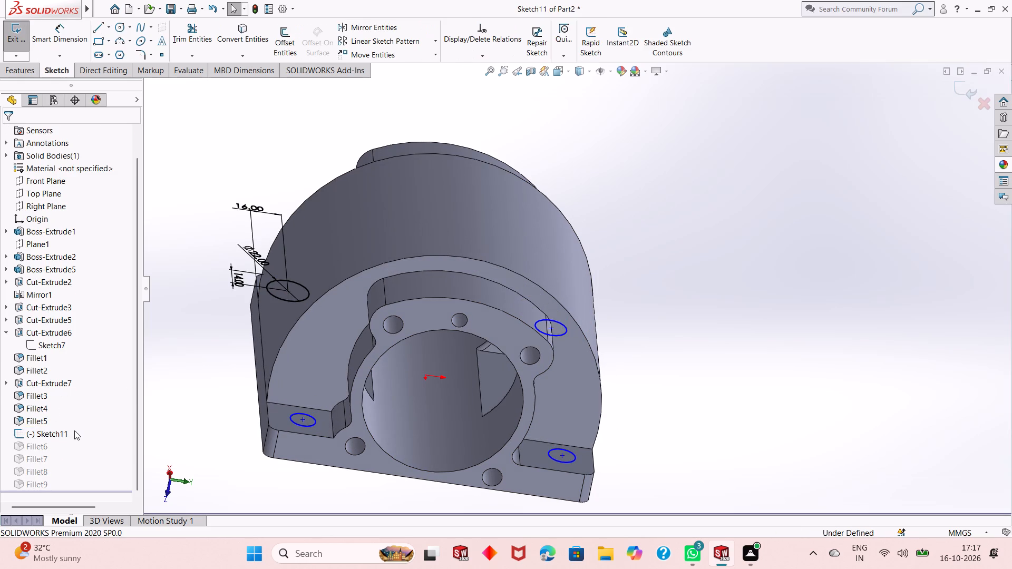
pyautogui.hotkey('ctrl', '8')
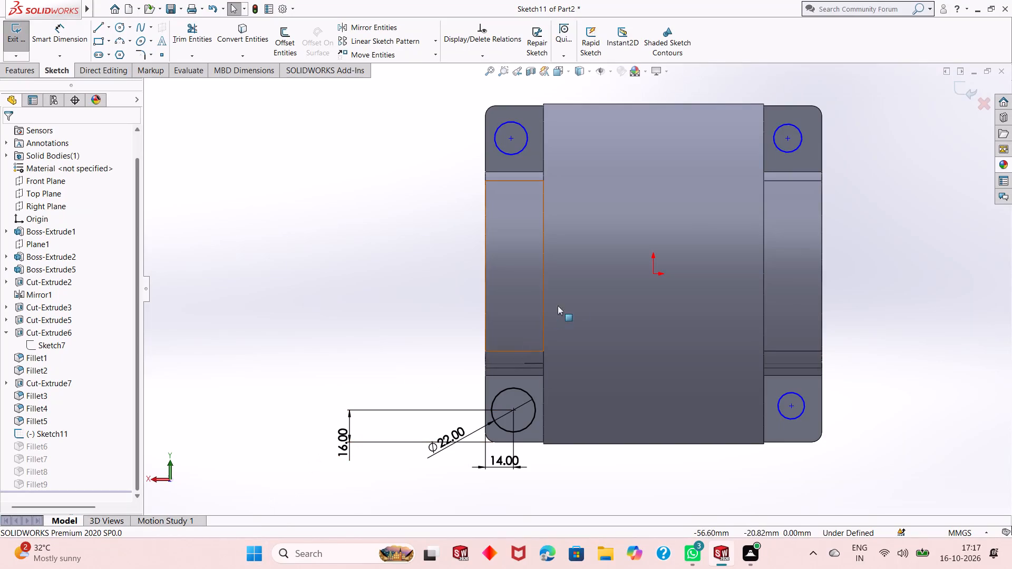
pyautogui.press('Escape')
pyautogui.press('Escape')
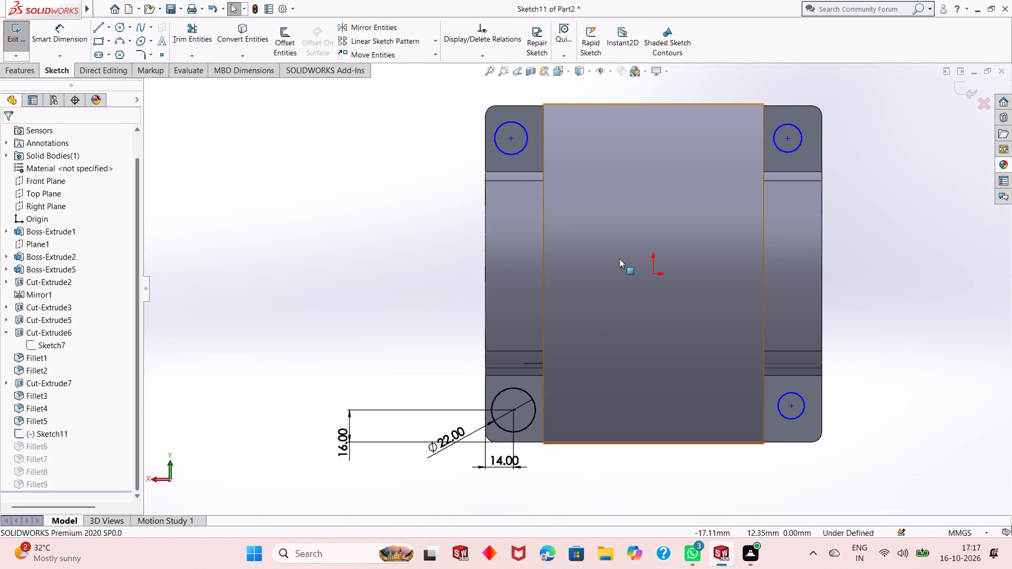
pyautogui.scroll(1, 618, 261)
pyautogui.scroll(-2, 768, 272)
pyautogui.press('Escape')
pyautogui.click(411, 421)
pyautogui.press('Escape')
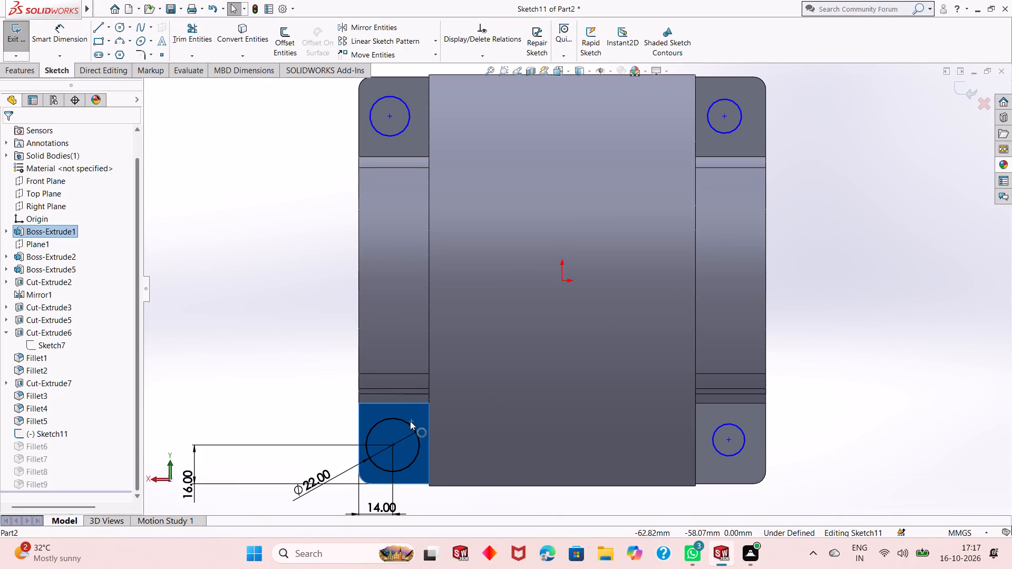
pyautogui.click(406, 423)
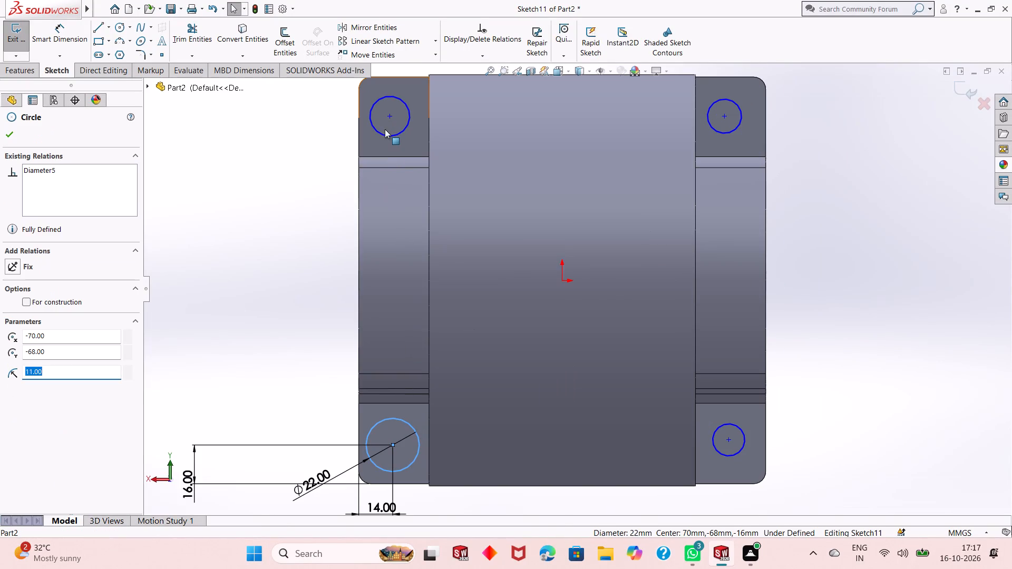
pyautogui.keyDown('ctrl'); pyautogui.click(379, 131); pyautogui.keyUp('ctrl')
pyautogui.keyDown('ctrl'); pyautogui.click(721, 130); pyautogui.keyUp('ctrl')
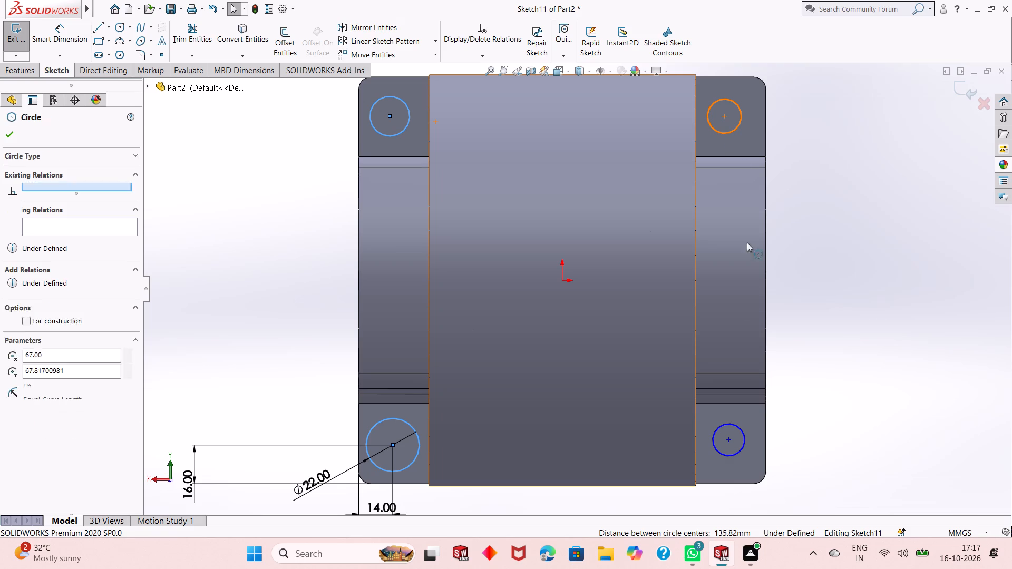
pyautogui.keyDown('ctrl'); pyautogui.click(739, 428); pyautogui.keyUp('ctrl')
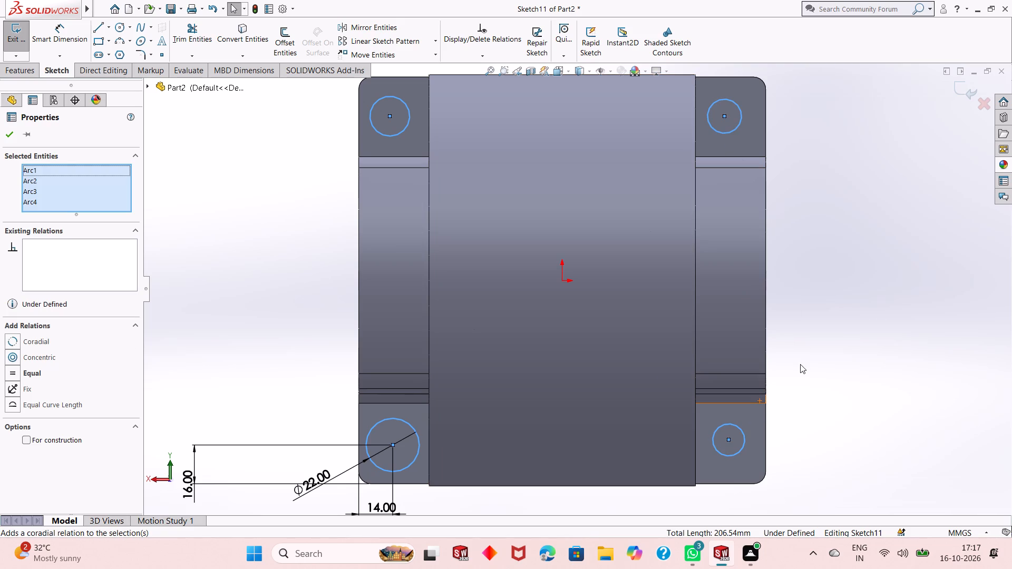
pyautogui.click(13, 376)
pyautogui.press('Escape')
pyautogui.press('Escape')
pyautogui.press('Escape')
pyautogui.scroll(2, 365, 332)
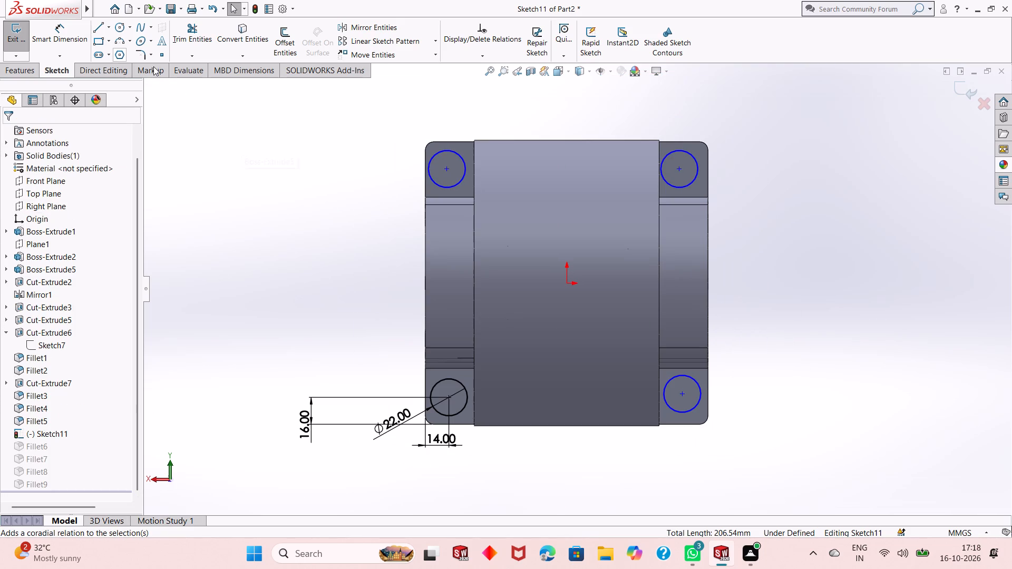
# Align the upper-left circle's centre vertically with the dimensioned 22 mm circle and dimension it 16 mm from the plate's upper edge.
pyautogui.click(444, 170)
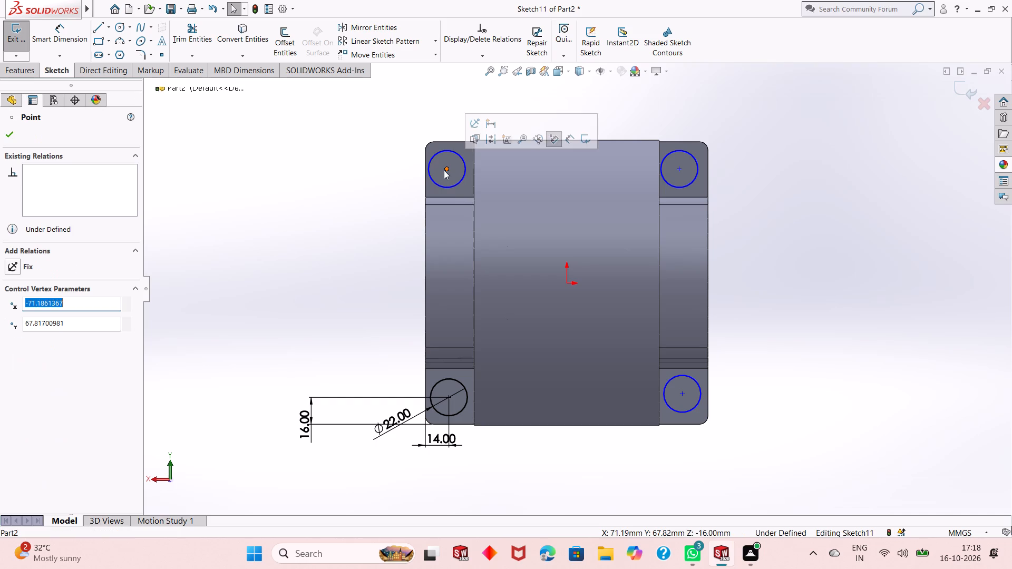
pyautogui.keyDown('ctrl'); pyautogui.click(450, 397); pyautogui.keyUp('ctrl')
pyautogui.click(492, 351)
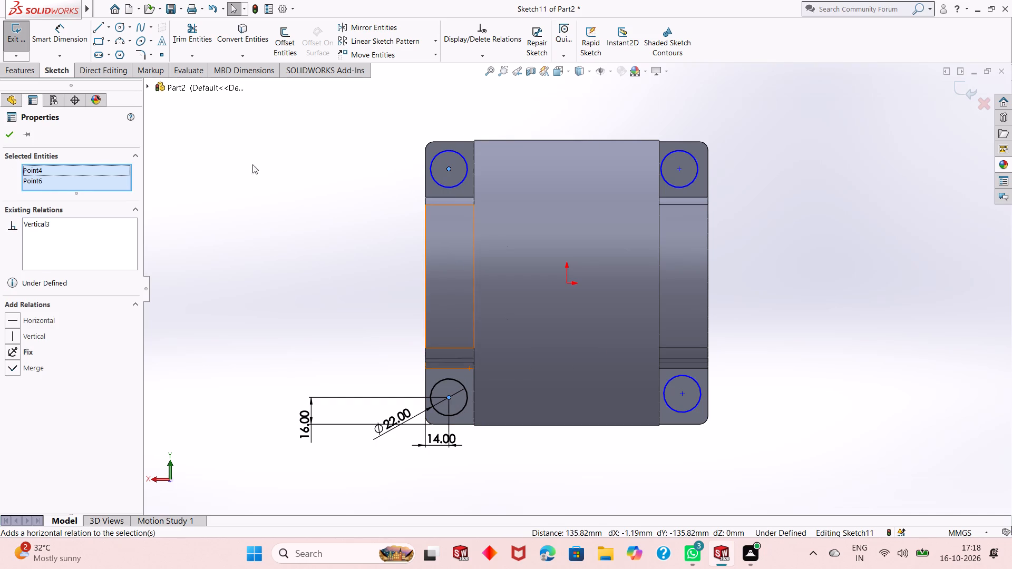
pyautogui.press('Escape')
pyautogui.click(59, 42)
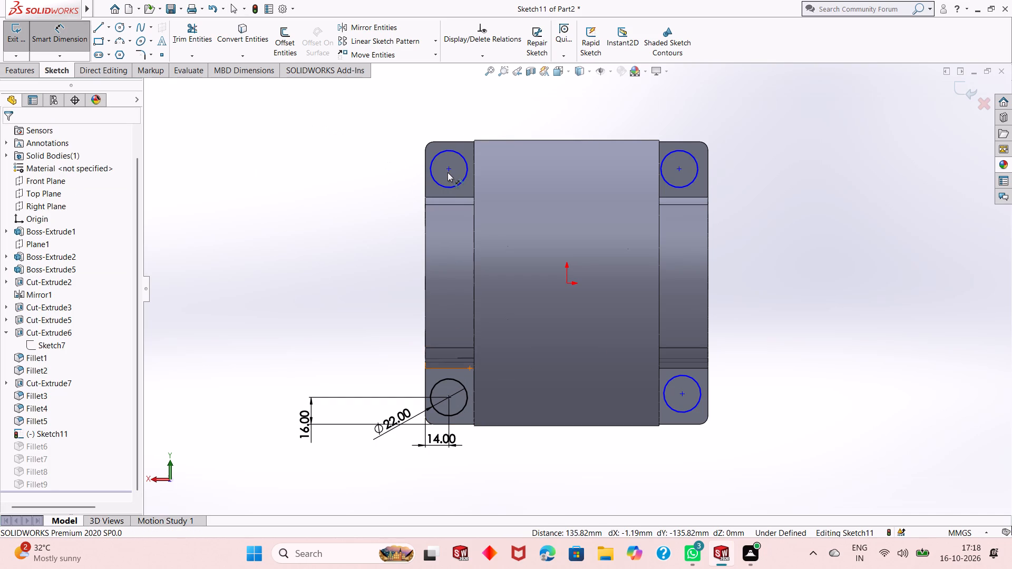
pyautogui.click(447, 172)
pyautogui.click(449, 169)
pyautogui.click(448, 140)
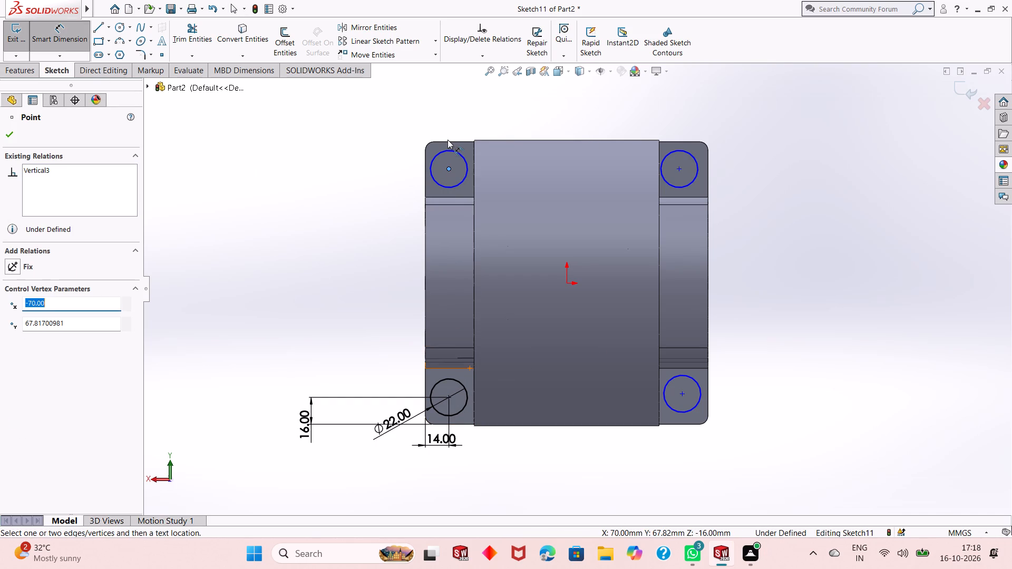
pyautogui.click(446, 142)
pyautogui.click(442, 143)
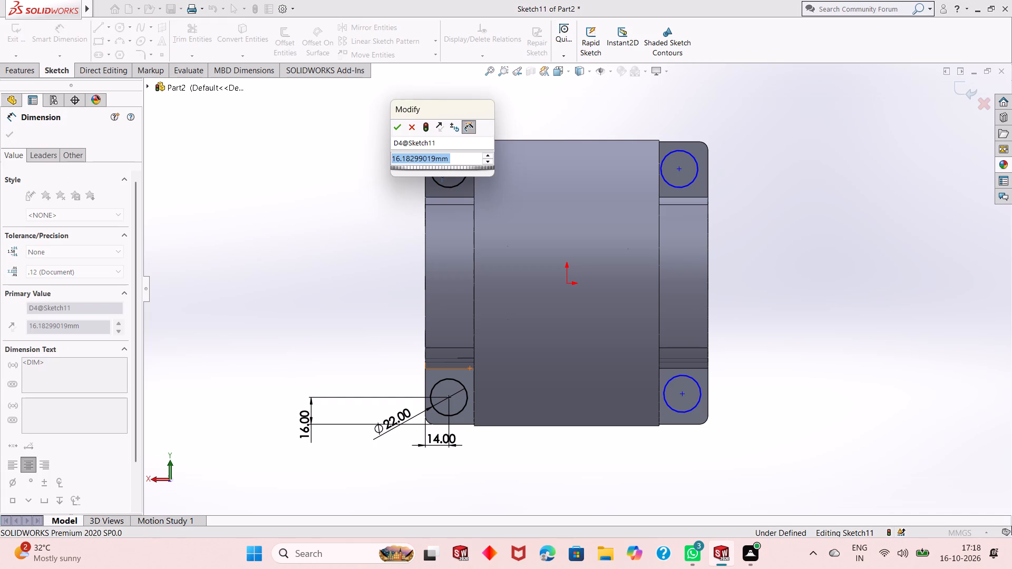
pyautogui.write('16')
pyautogui.press('Return')
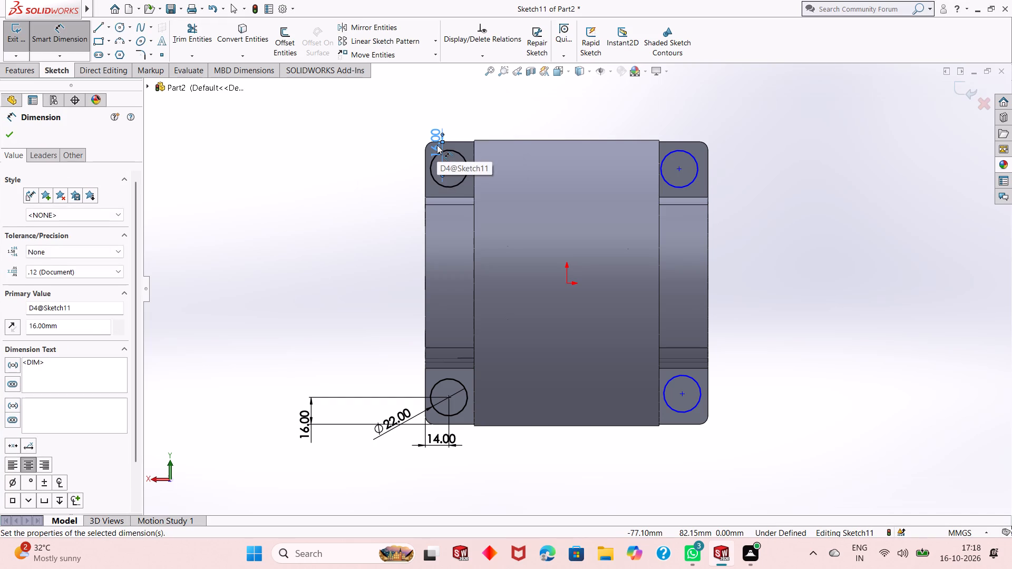
pyautogui.press('Escape')
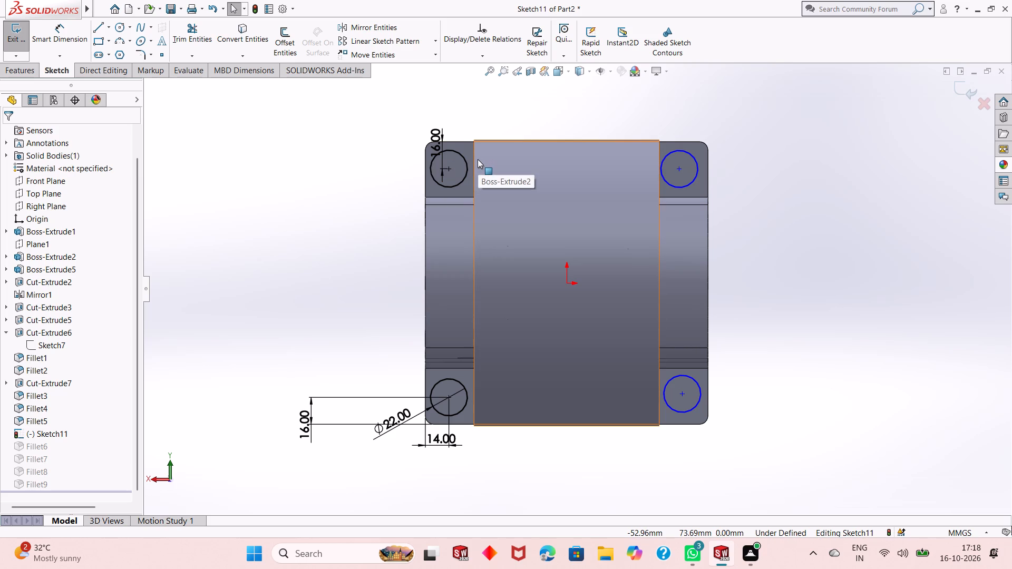
pyautogui.press('Escape')
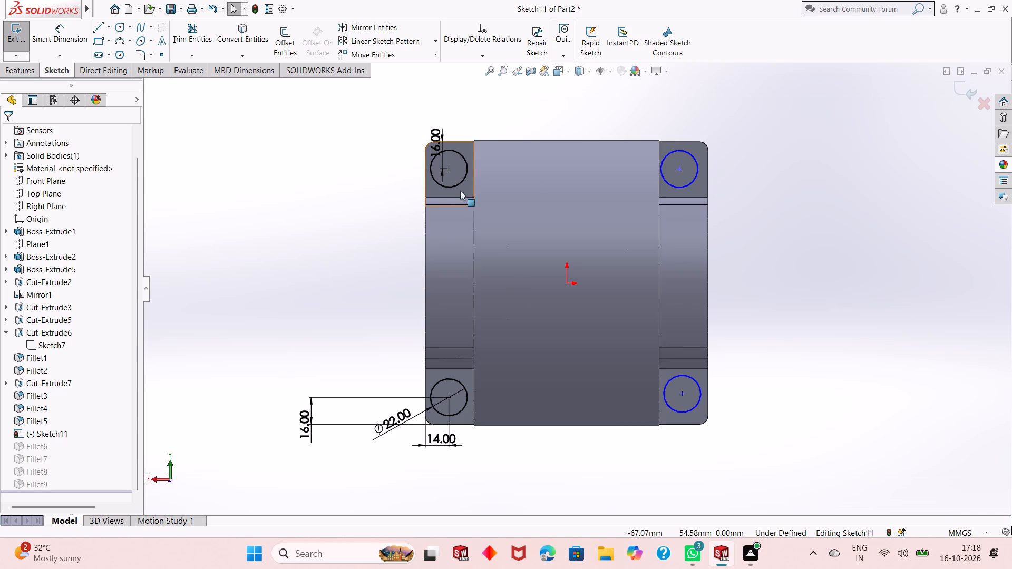
# Align the lower-right circle's centre horizontally with the 22 mm circle and dimension it 14 mm from the plate's adjacent side edge.
pyautogui.click(680, 393)
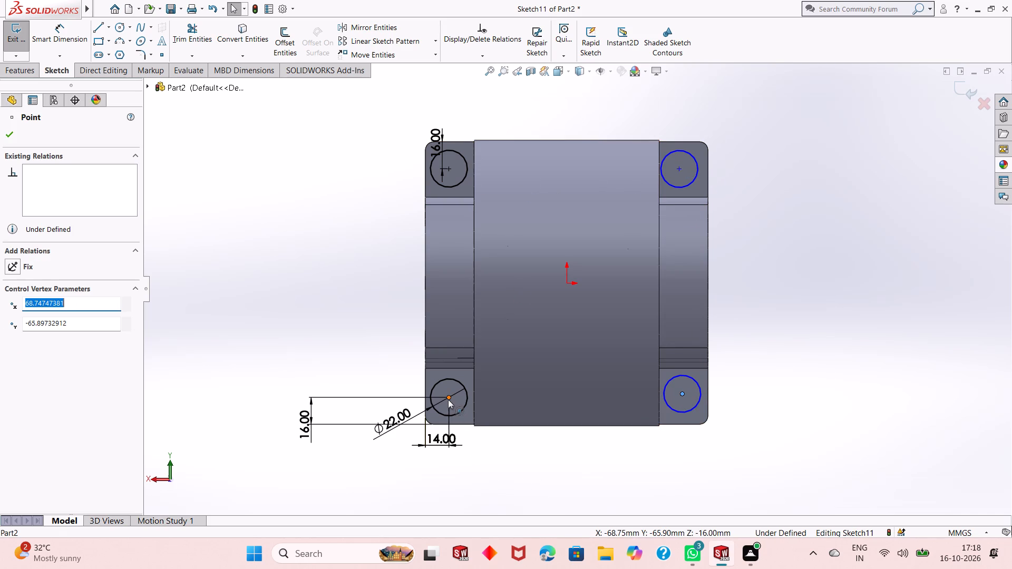
pyautogui.keyDown('ctrl'); pyautogui.click(448, 398); pyautogui.keyUp('ctrl')
pyautogui.click(481, 347)
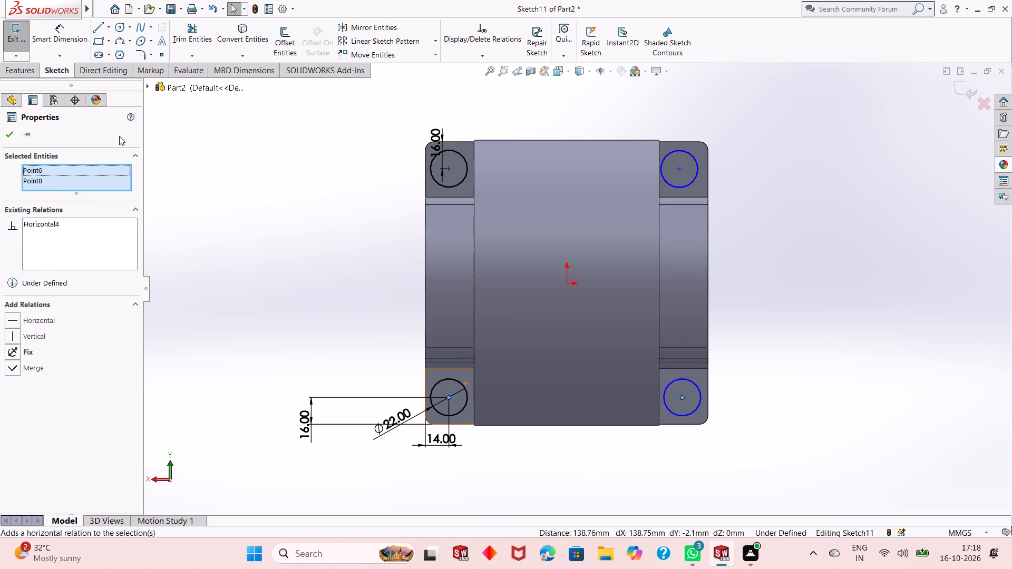
pyautogui.press('Escape')
pyautogui.click(64, 43)
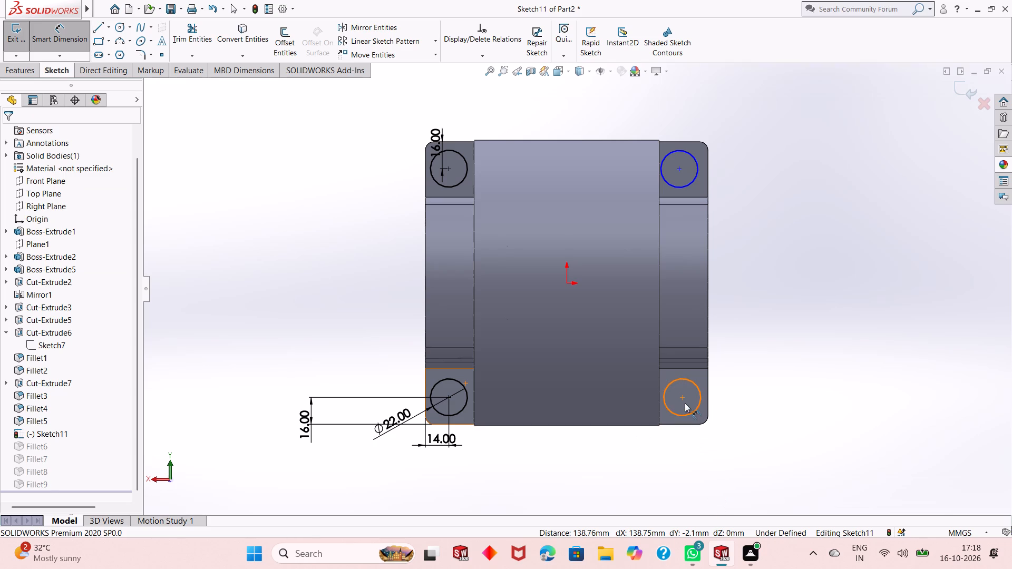
pyautogui.click(683, 399)
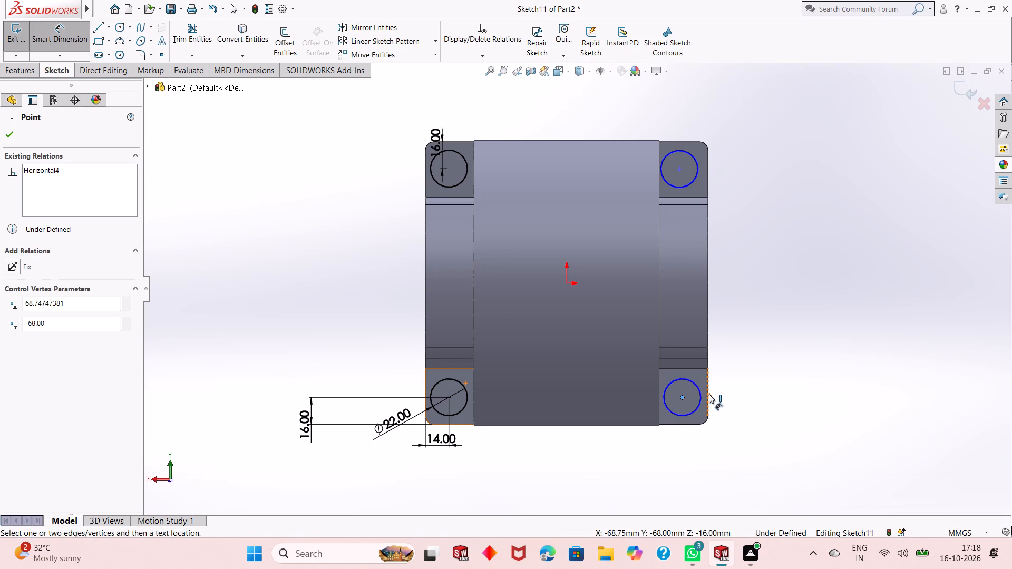
pyautogui.click(709, 394)
pyautogui.click(703, 445)
pyautogui.write('14')
pyautogui.press('Return')
pyautogui.press('Escape')
pyautogui.press('Escape')
pyautogui.press('Escape')
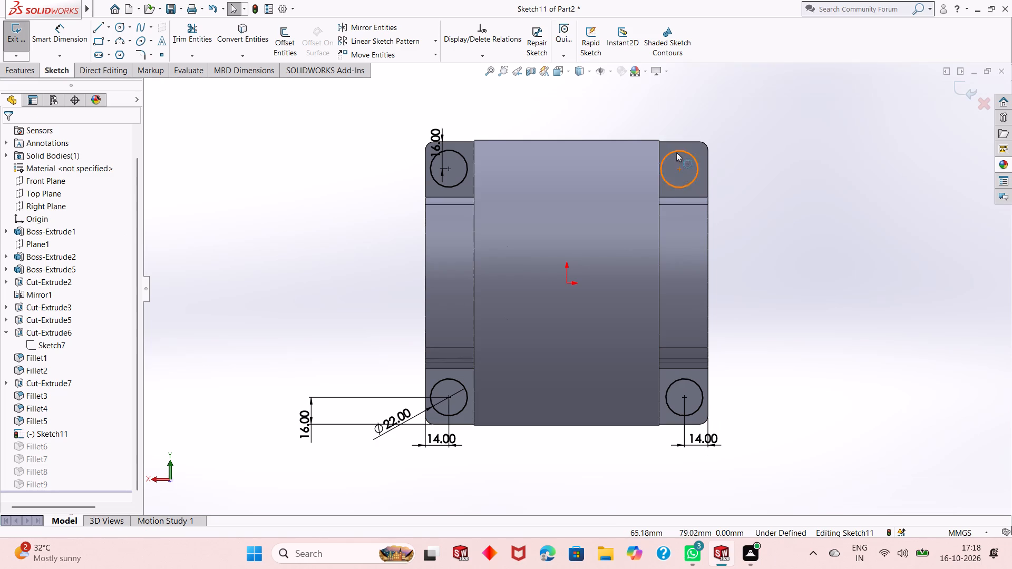
# Constrain the upper-right circle's centre vertical to the lower-right circle's centre and horizontal to the upper-left circle's centre.
pyautogui.click(681, 169)
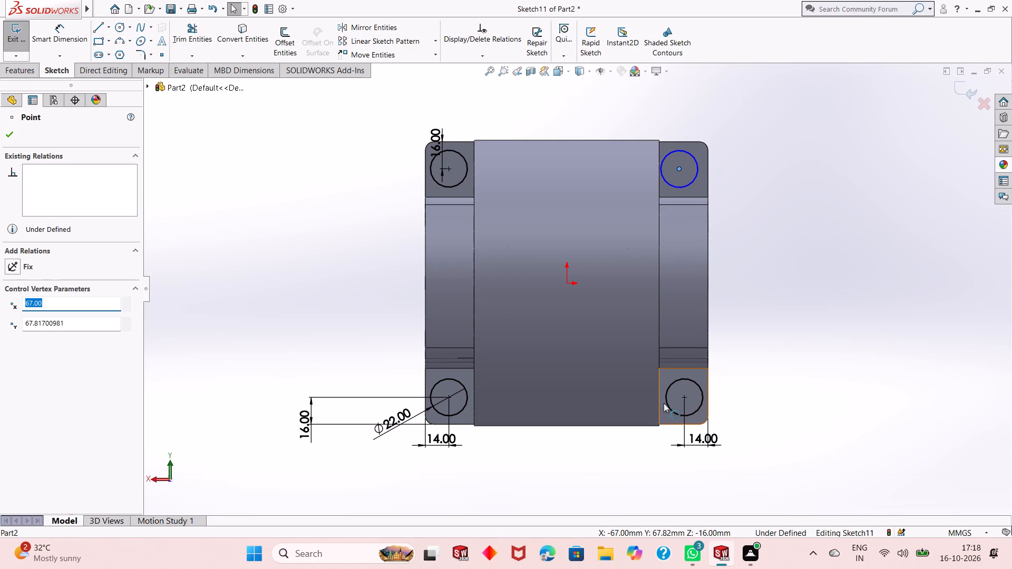
pyautogui.keyDown('ctrl'); pyautogui.click(683, 397); pyautogui.keyUp('ctrl')
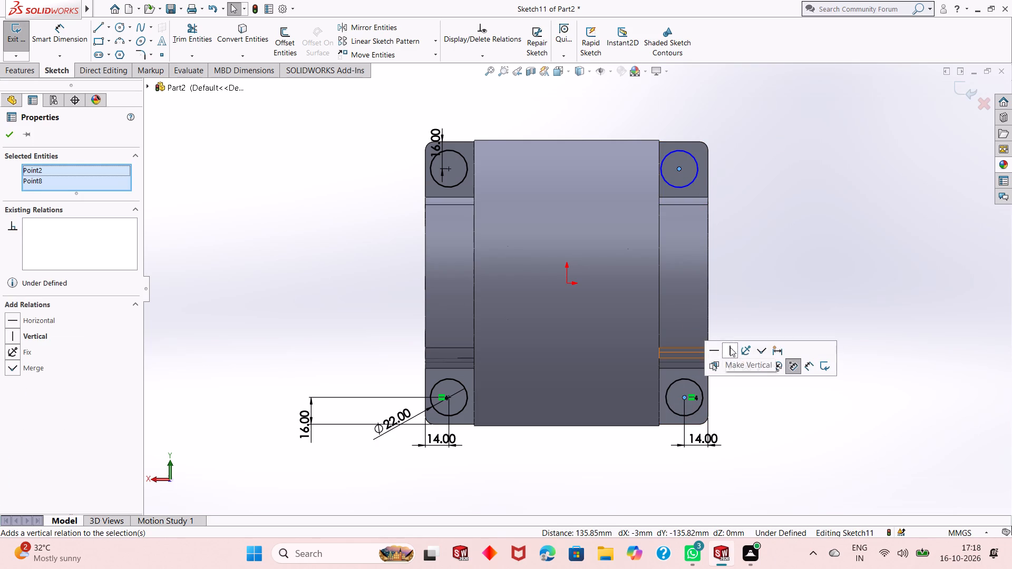
pyautogui.click(730, 347)
pyautogui.press('Escape')
pyautogui.press('Escape')
pyautogui.click(685, 170)
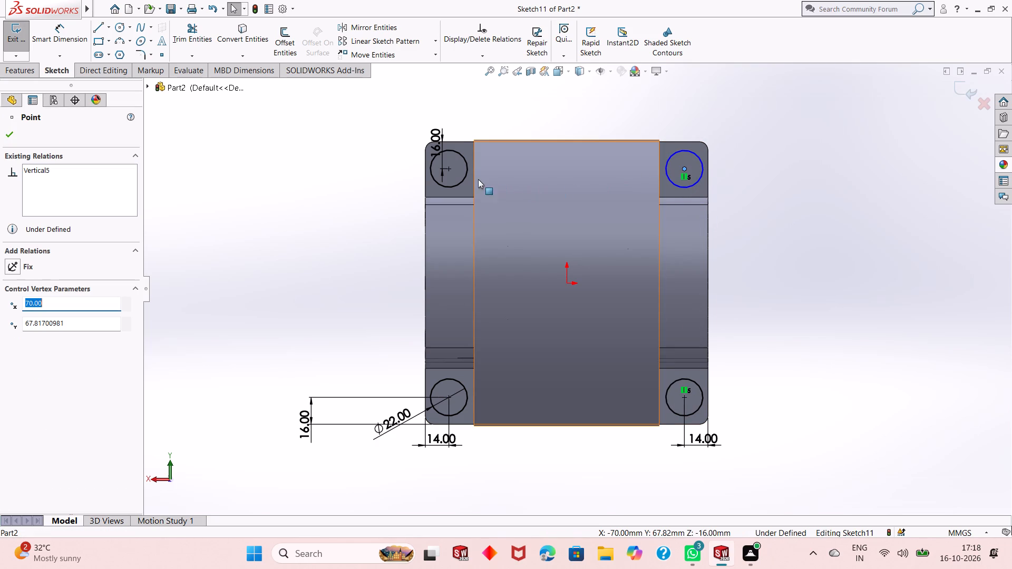
pyautogui.keyDown('ctrl'); pyautogui.click(451, 169); pyautogui.keyUp('ctrl')
pyautogui.click(479, 121)
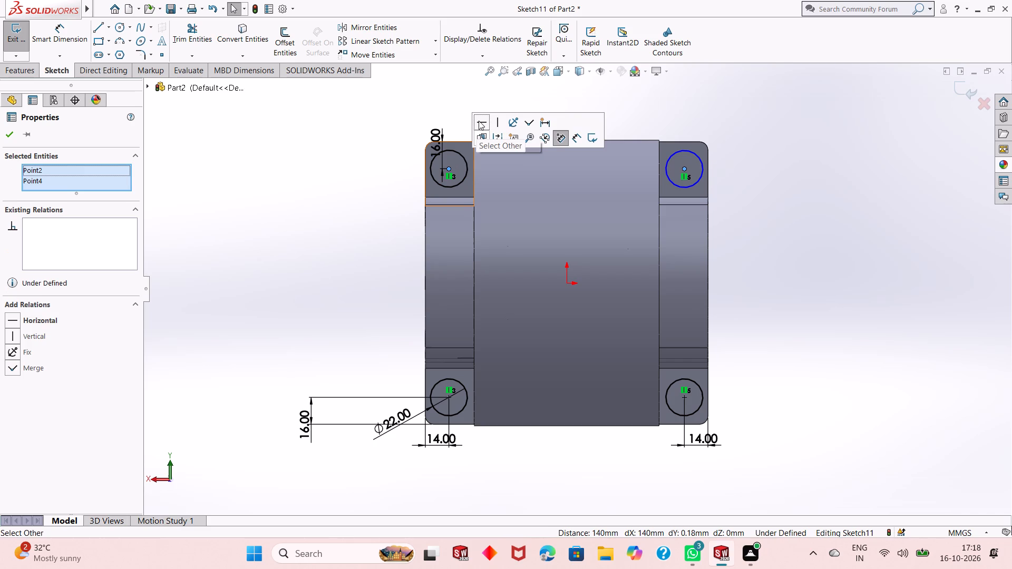
pyautogui.press('Escape')
pyautogui.press('Escape')
pyautogui.press('Escape')
pyautogui.press('Escape')
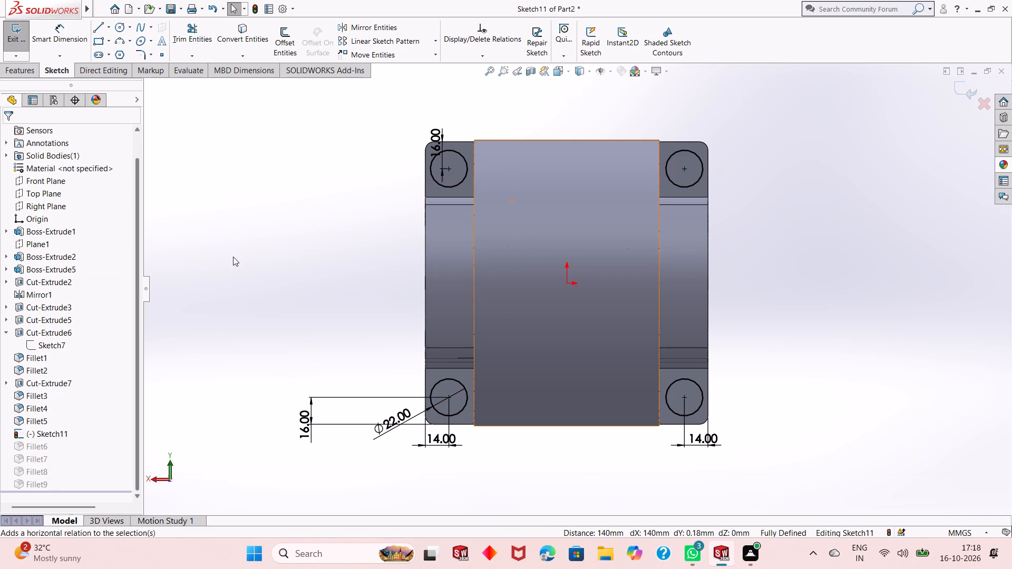
# Cut-extrude the four corner circles into the base plate with a blind depth of 5 mm.
pyautogui.click(22, 75)
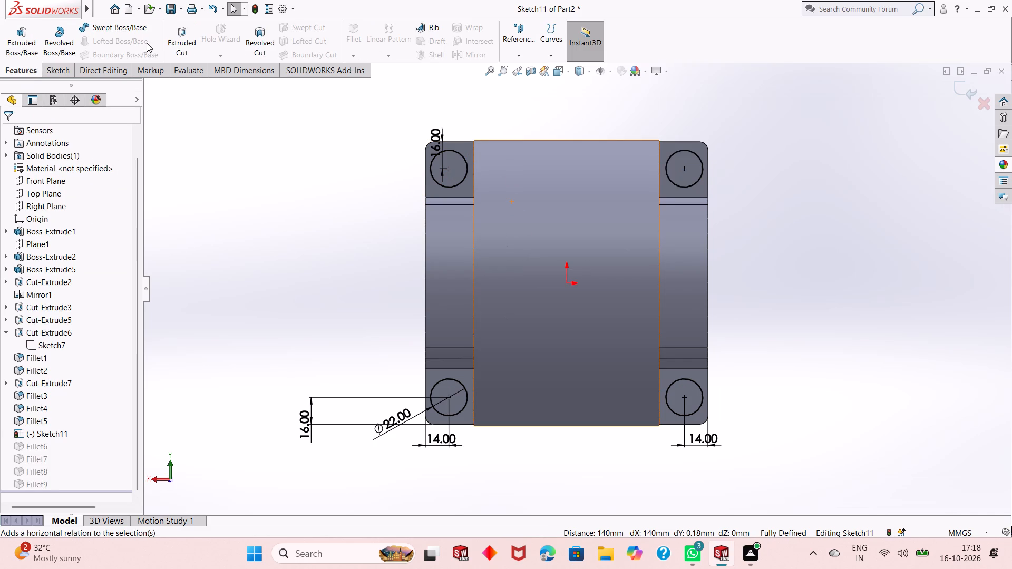
pyautogui.click(179, 42)
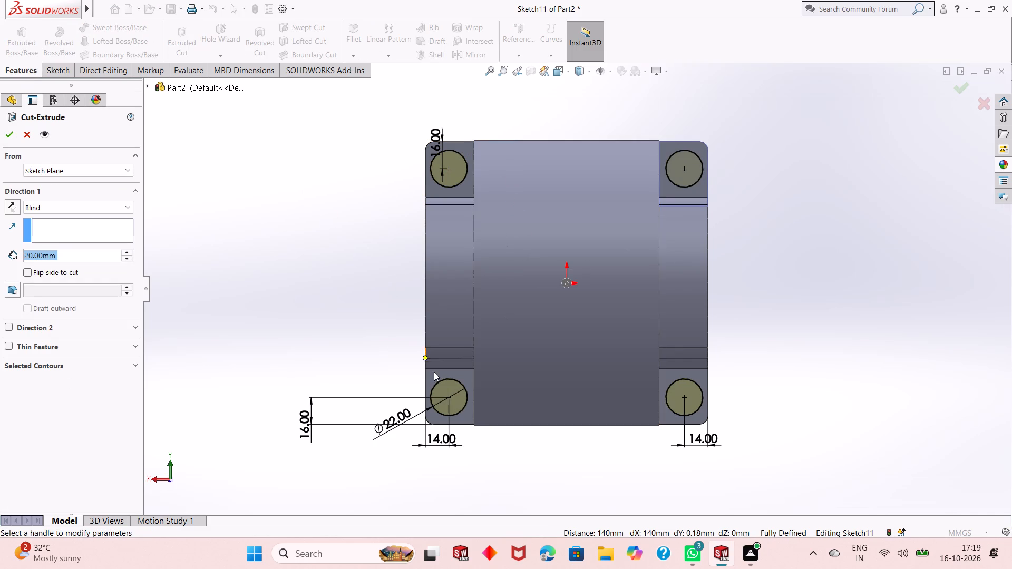
pyautogui.moveTo(434, 372); pyautogui.dragTo(435, 246, button='middle')
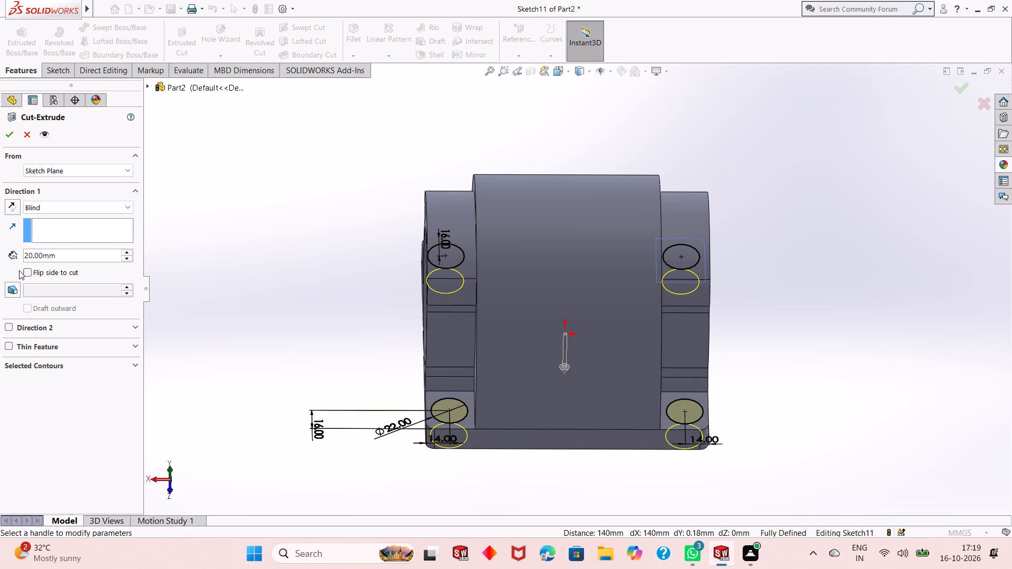
pyautogui.doubleClick(57, 250)
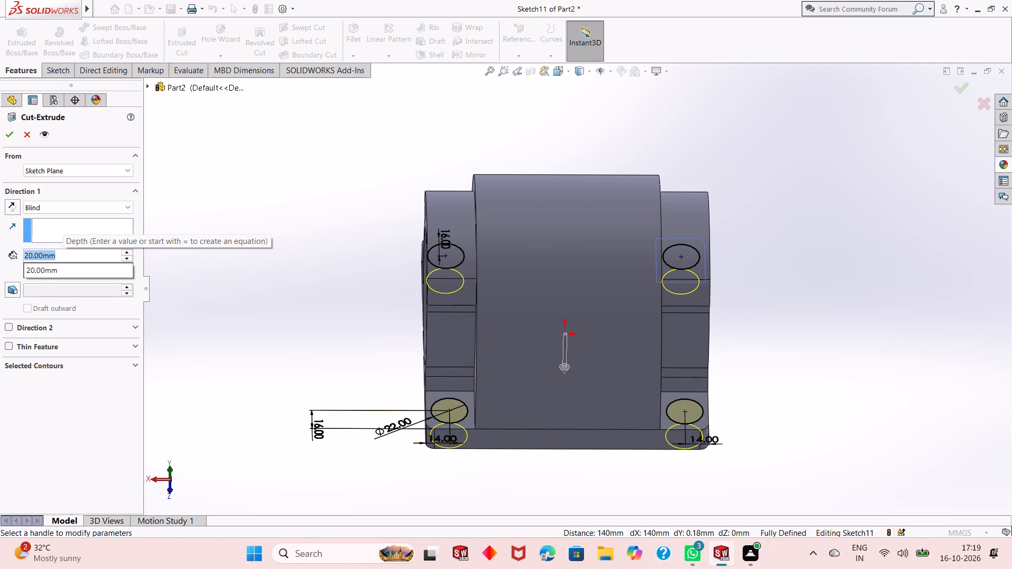
pyautogui.press('5')
pyautogui.press('Return')
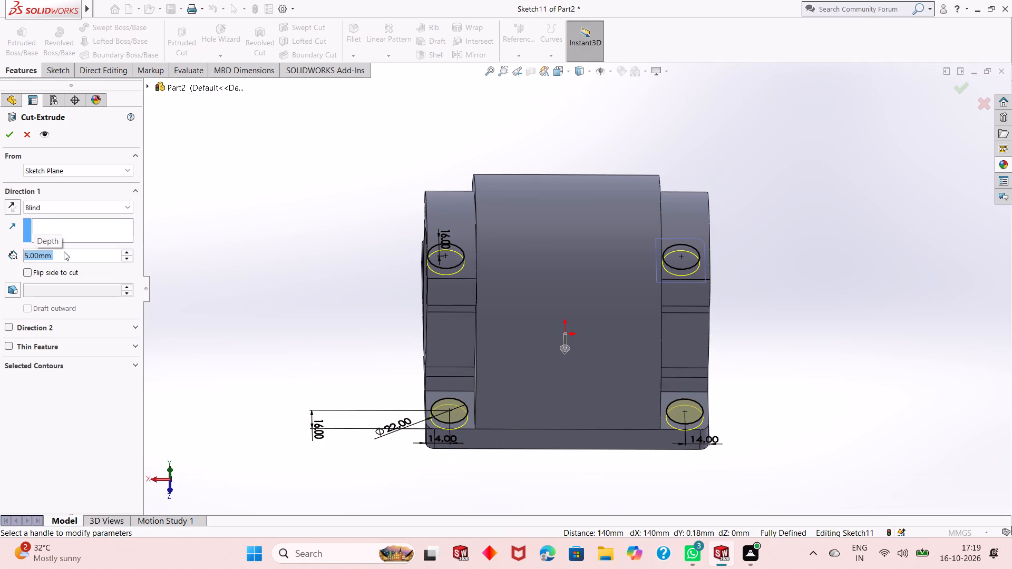
pyautogui.click(6, 130)
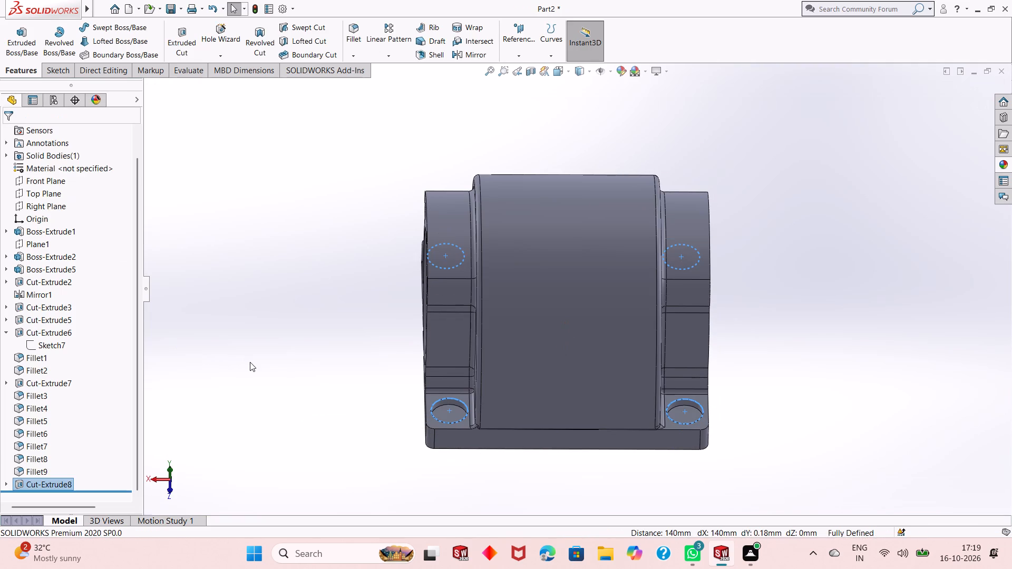
pyautogui.doubleClick(250, 362)
# Start a new sketch on the floor of one of the corner recesses, viewed face-on.
pyautogui.moveTo(328, 411); pyautogui.dragTo(340, 359, button='middle')
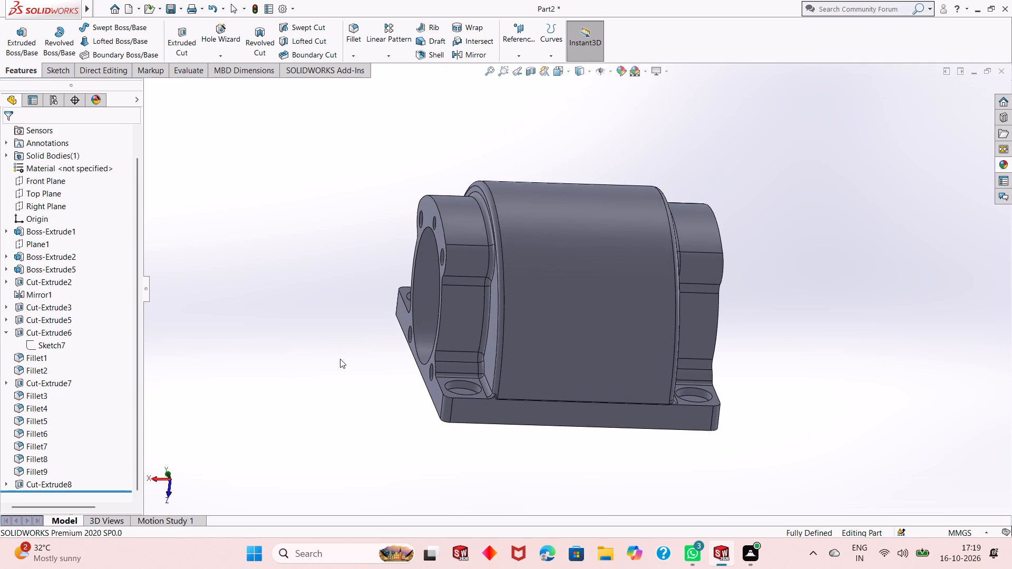
pyautogui.moveTo(413, 331); pyautogui.dragTo(406, 394, button='middle')
pyautogui.click(442, 415)
pyautogui.press('Escape')
pyautogui.press('Escape')
pyautogui.press('Escape')
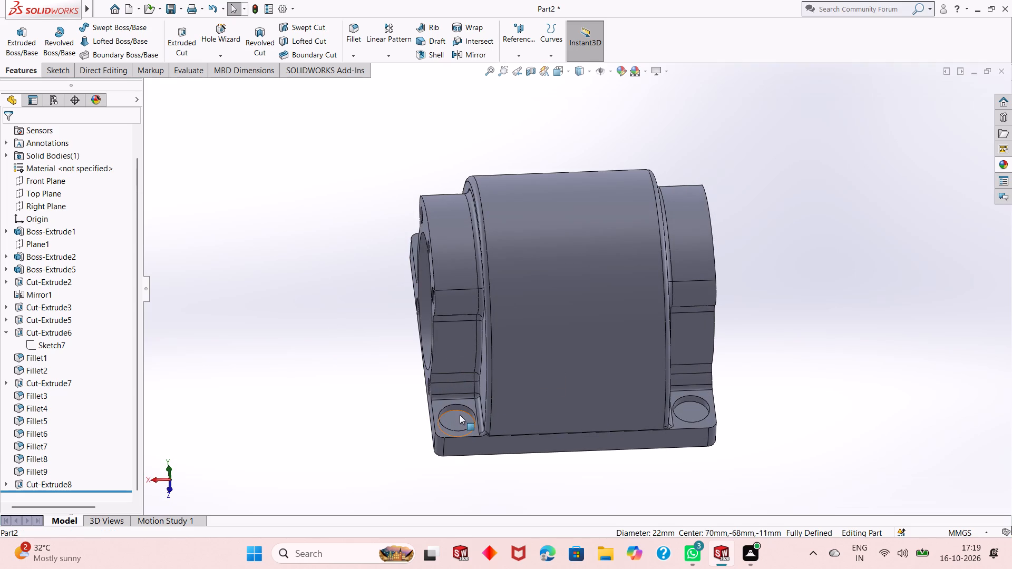
pyautogui.click(460, 415)
pyautogui.click(502, 387)
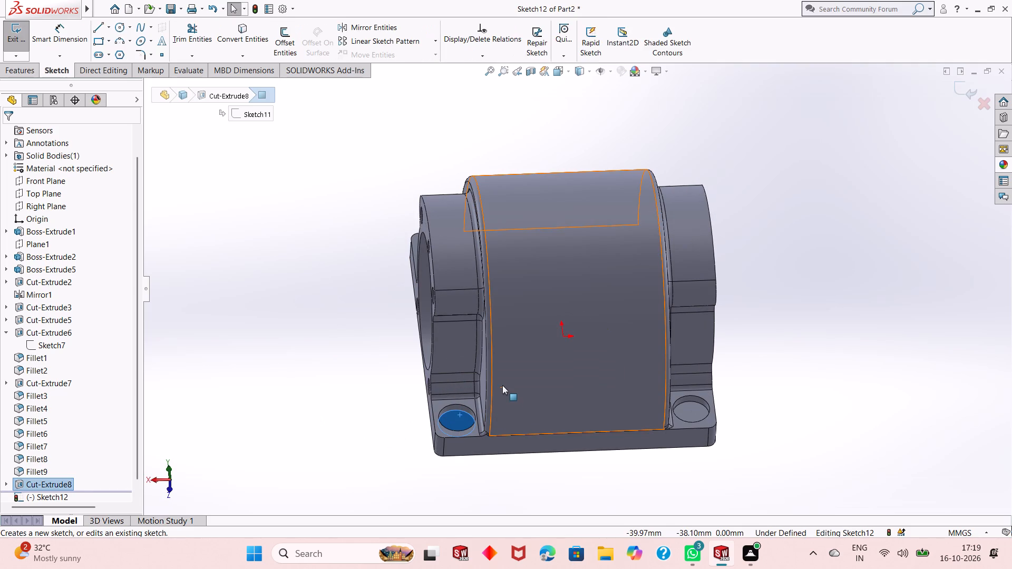
pyautogui.hotkey('ctrl', '8')
pyautogui.press('Escape')
pyautogui.scroll(1, 490, 406)
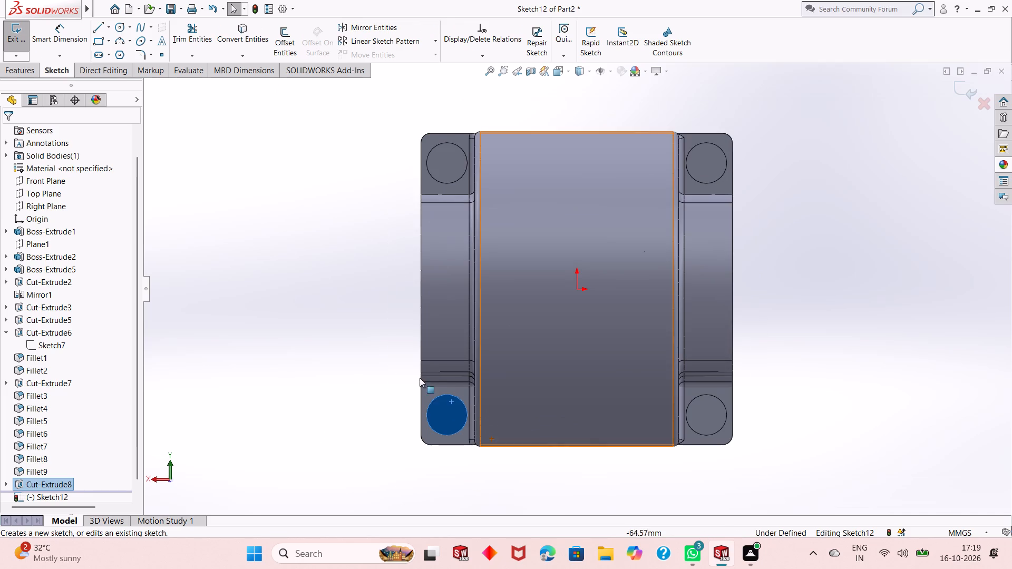
pyautogui.click(337, 365)
# Sketch a circle concentric with each of the four corner recesses, radius about 8.2 mm at the upper right and about 6 mm elsewhere.
pyautogui.click(114, 30)
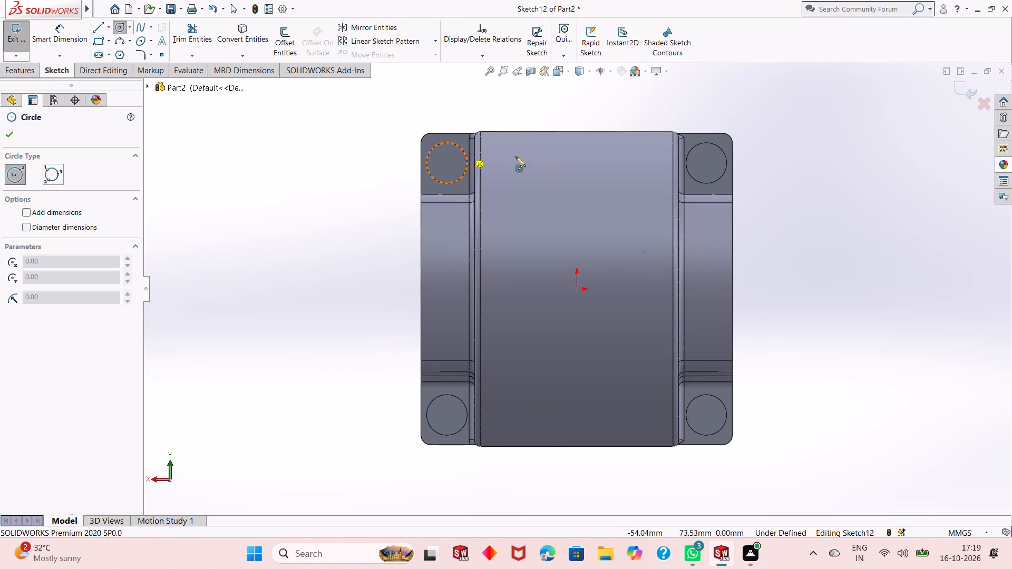
pyautogui.click(447, 164)
pyautogui.click(454, 155)
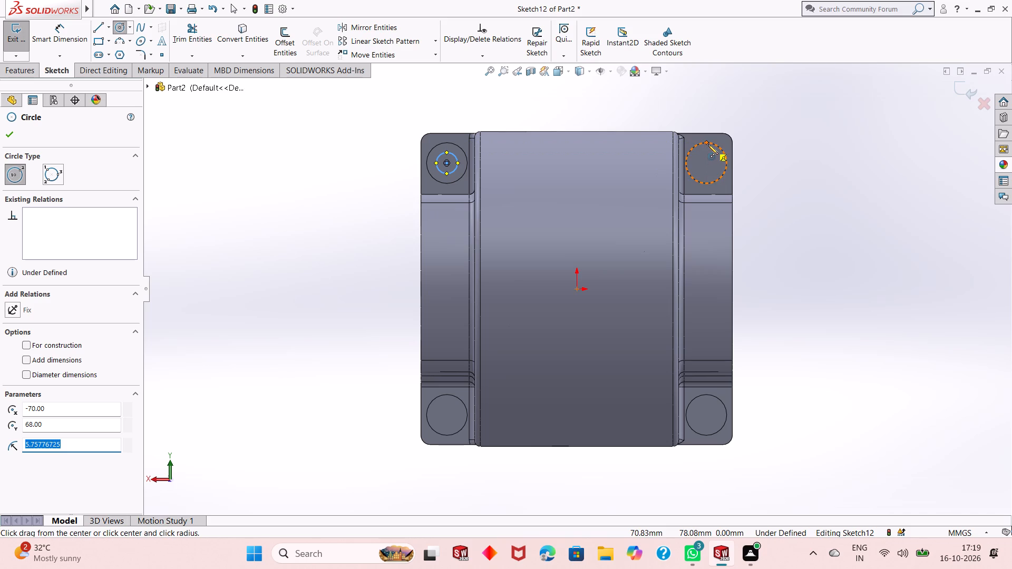
pyautogui.click(706, 162)
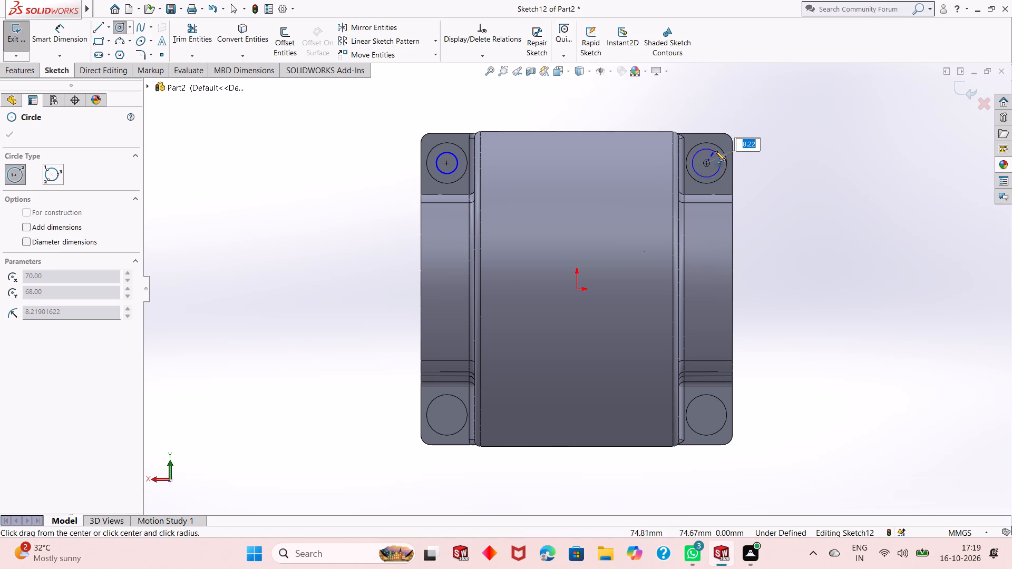
pyautogui.click(715, 151)
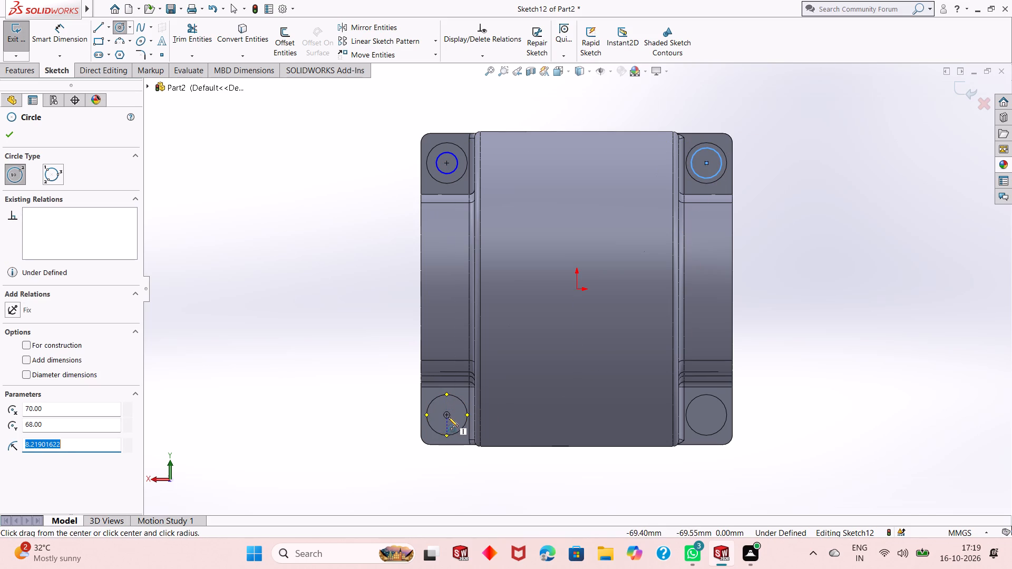
pyautogui.click(448, 416)
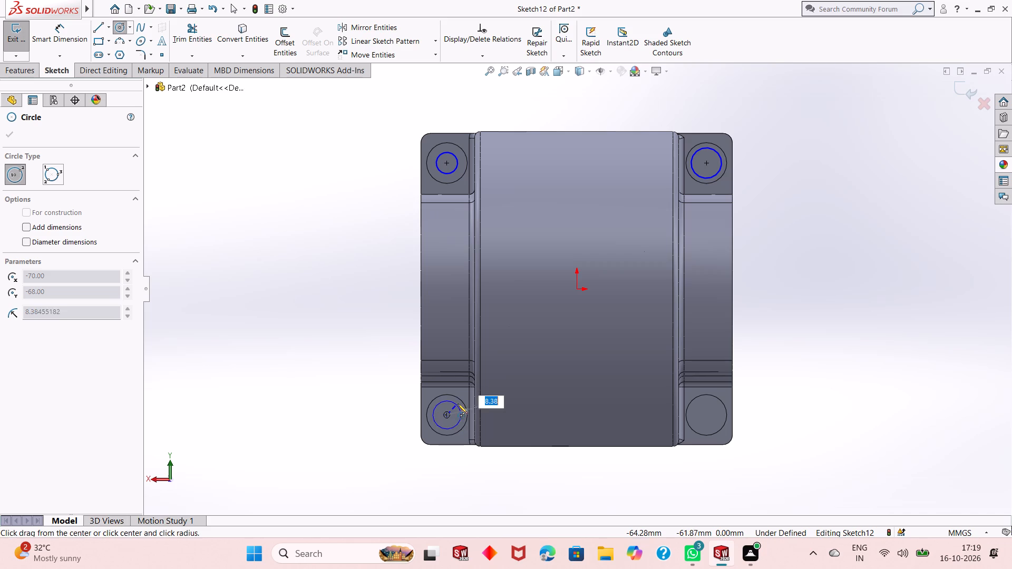
pyautogui.click(451, 405)
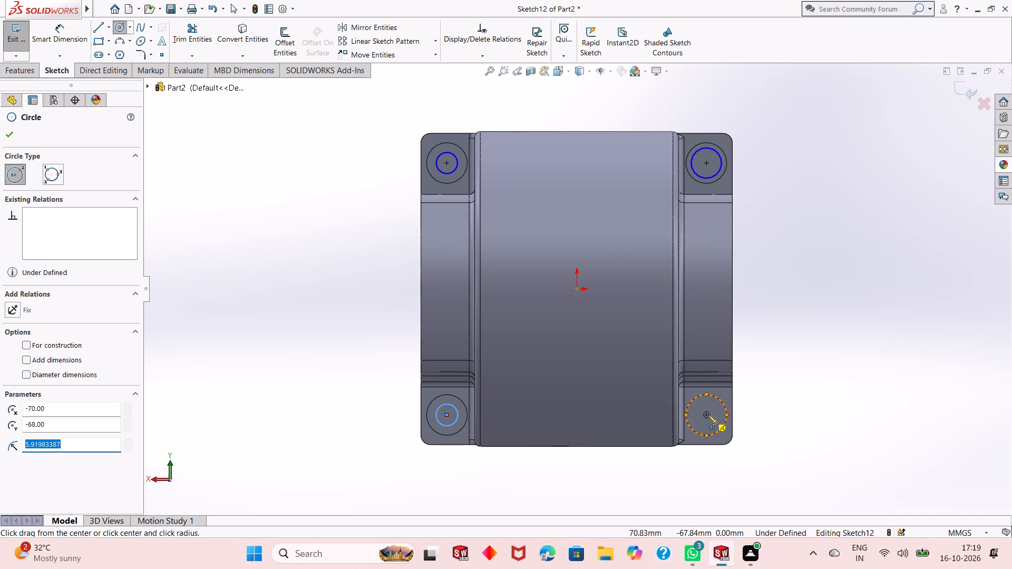
pyautogui.click(708, 415)
pyautogui.click(714, 406)
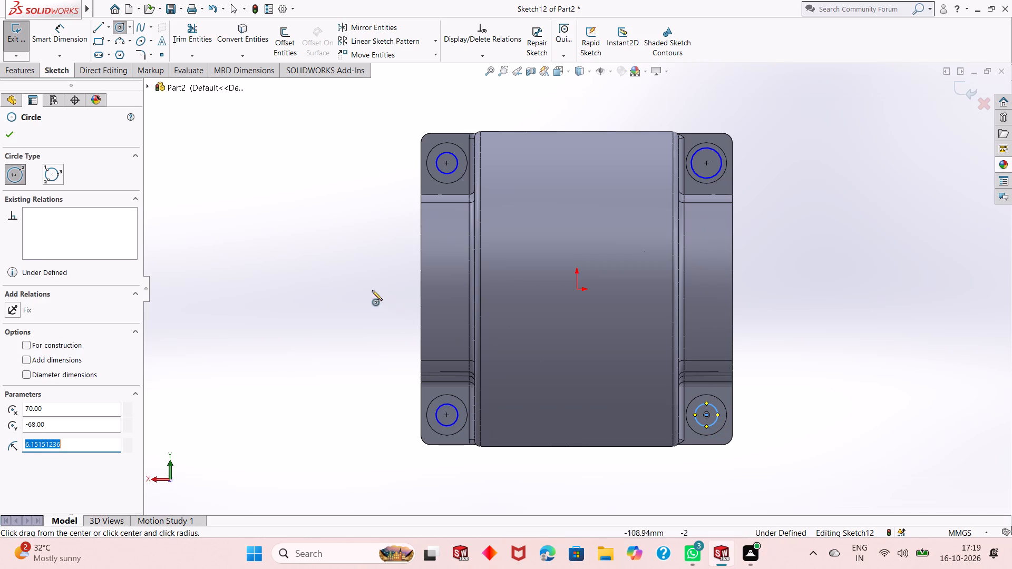
# Dimension the diameter of the upper-left corner circle as 10 mm.
pyautogui.rightClick(189, 193)
pyautogui.click(231, 195)
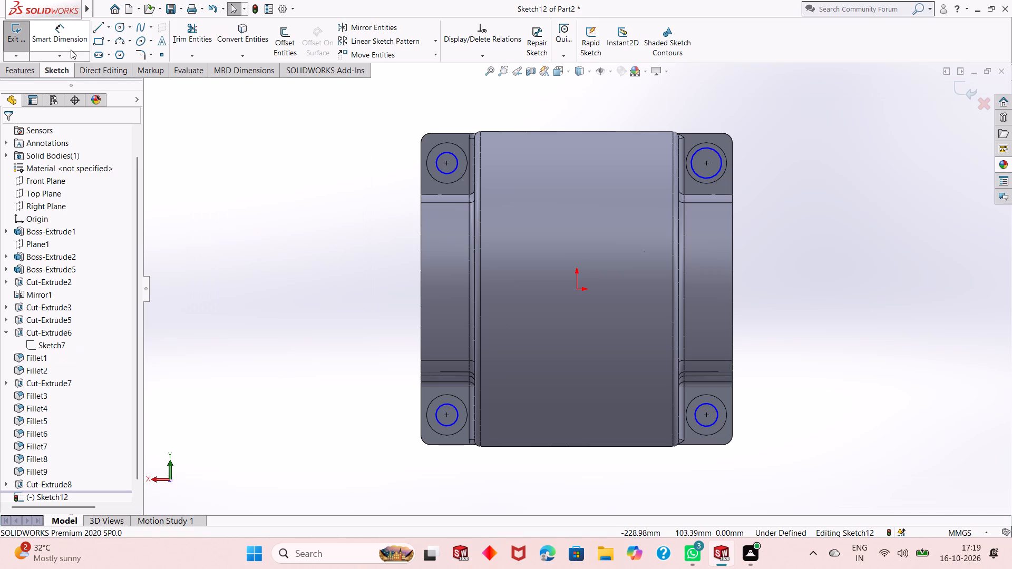
pyautogui.click(66, 37)
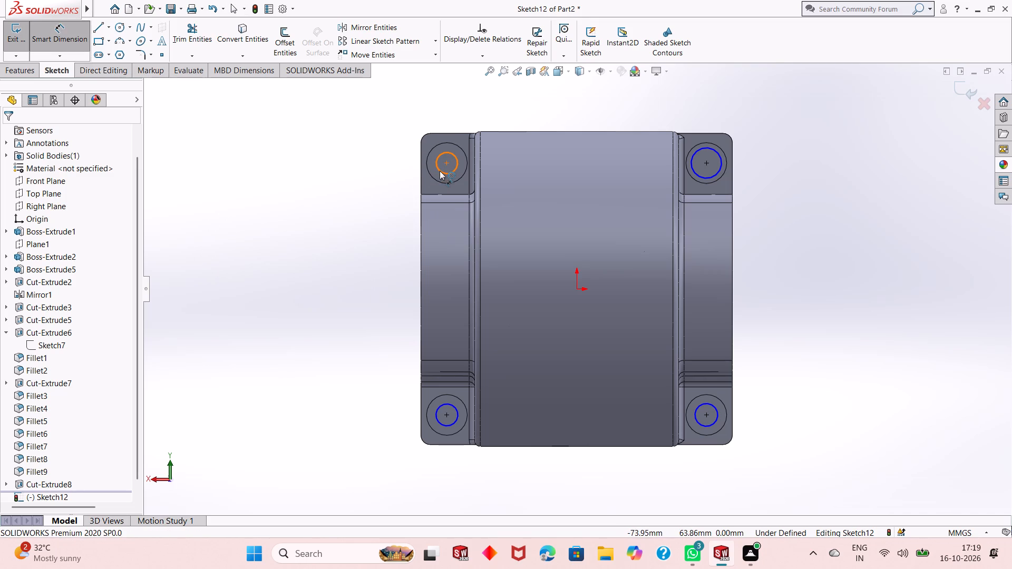
pyautogui.click(440, 171)
pyautogui.click(340, 207)
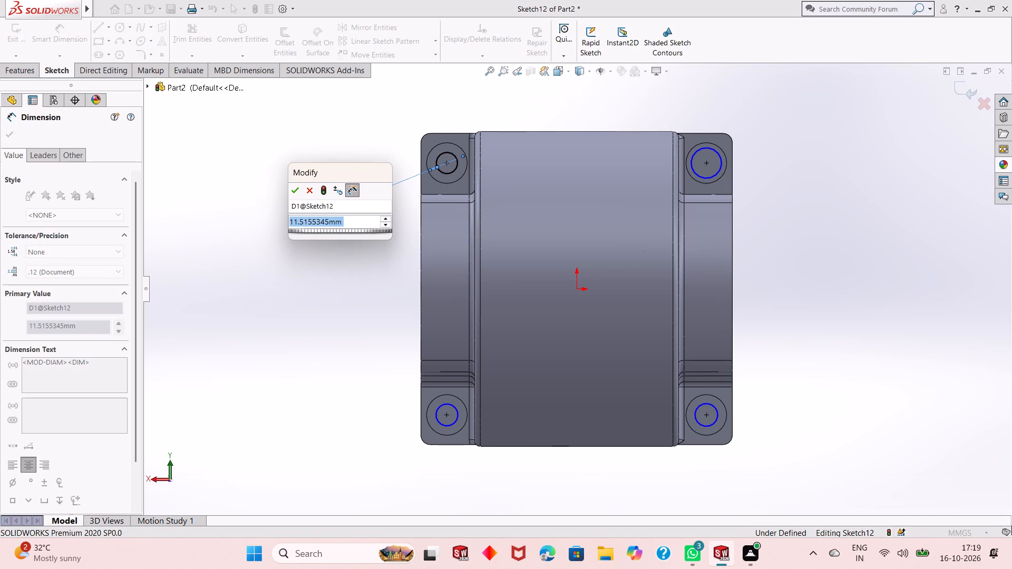
pyautogui.write('10')
pyautogui.press('Return')
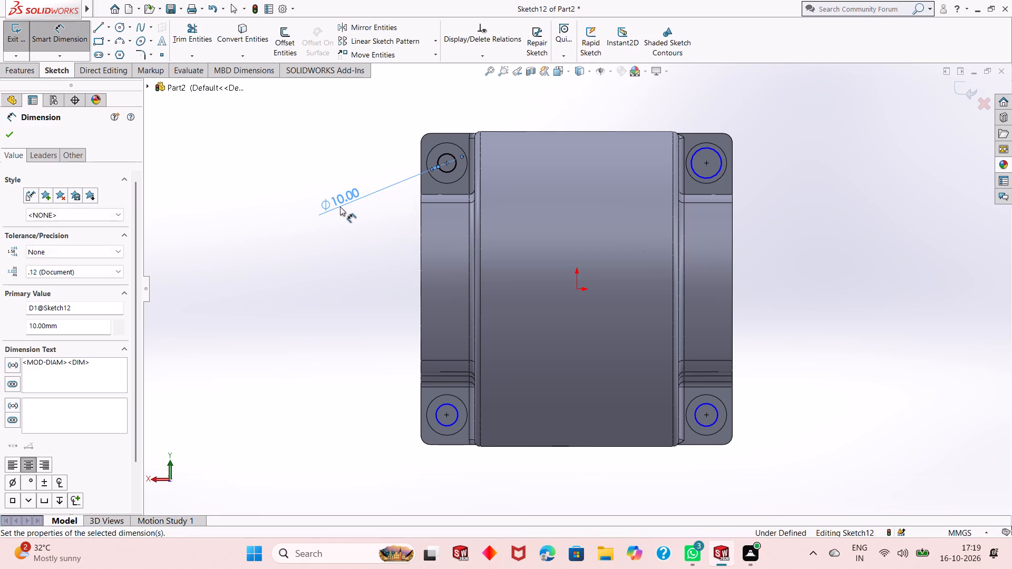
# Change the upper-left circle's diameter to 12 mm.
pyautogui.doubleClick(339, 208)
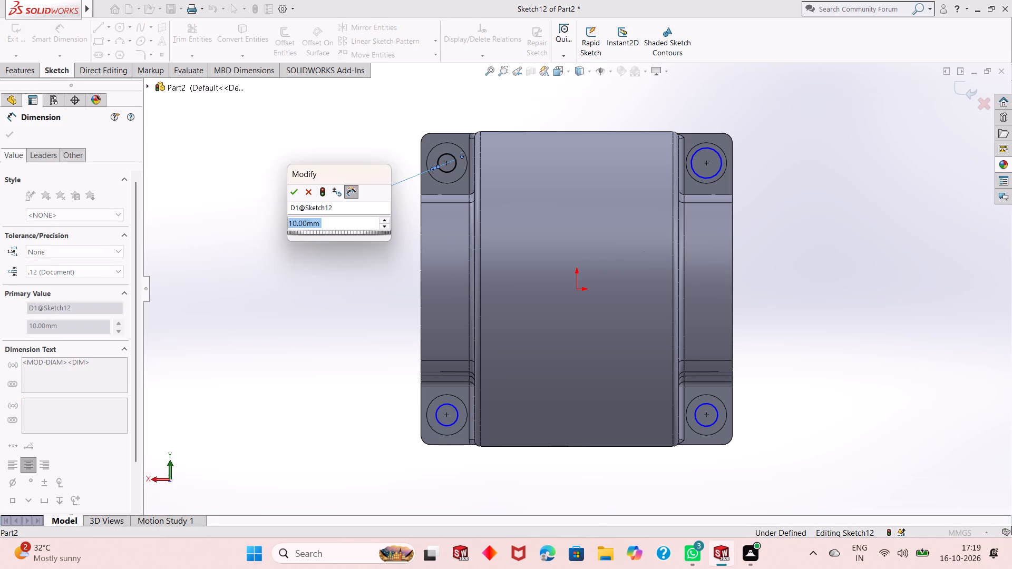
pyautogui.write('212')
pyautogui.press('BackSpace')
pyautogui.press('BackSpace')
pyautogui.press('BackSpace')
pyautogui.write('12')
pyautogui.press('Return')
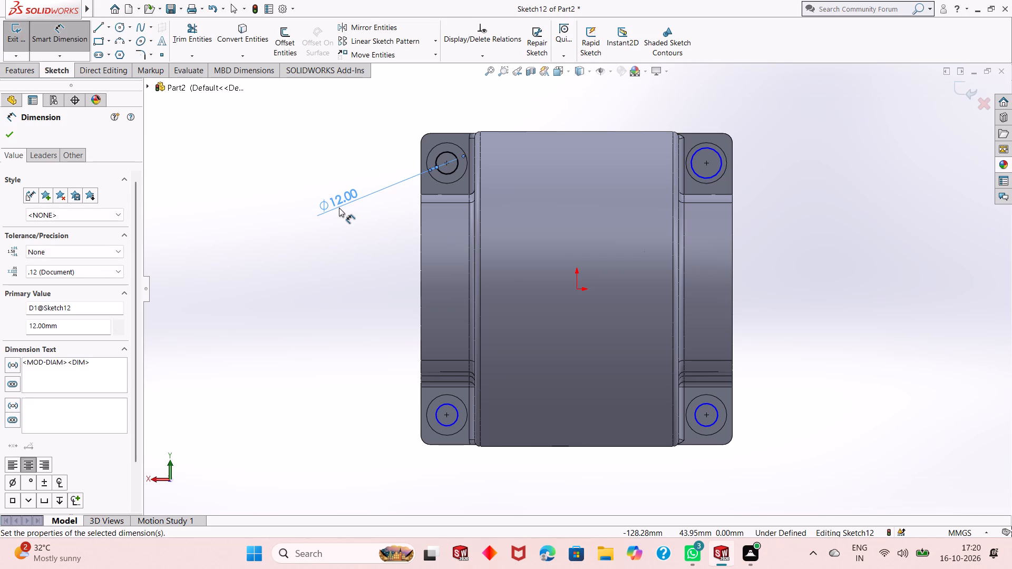
# Set the upper-left circle's diameter to 13 mm.
pyautogui.doubleClick(339, 208)
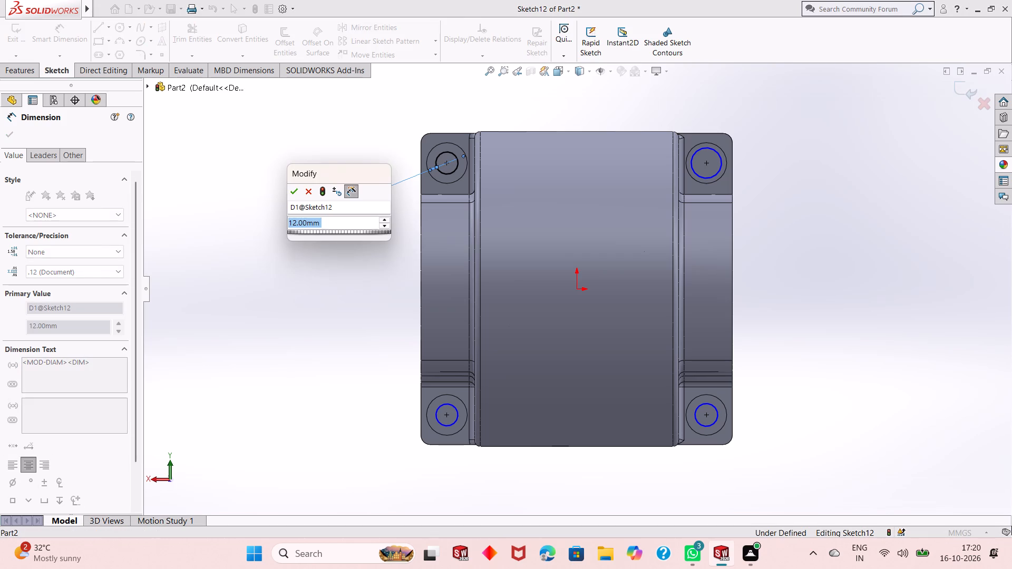
pyautogui.write('13')
pyautogui.press('Return')
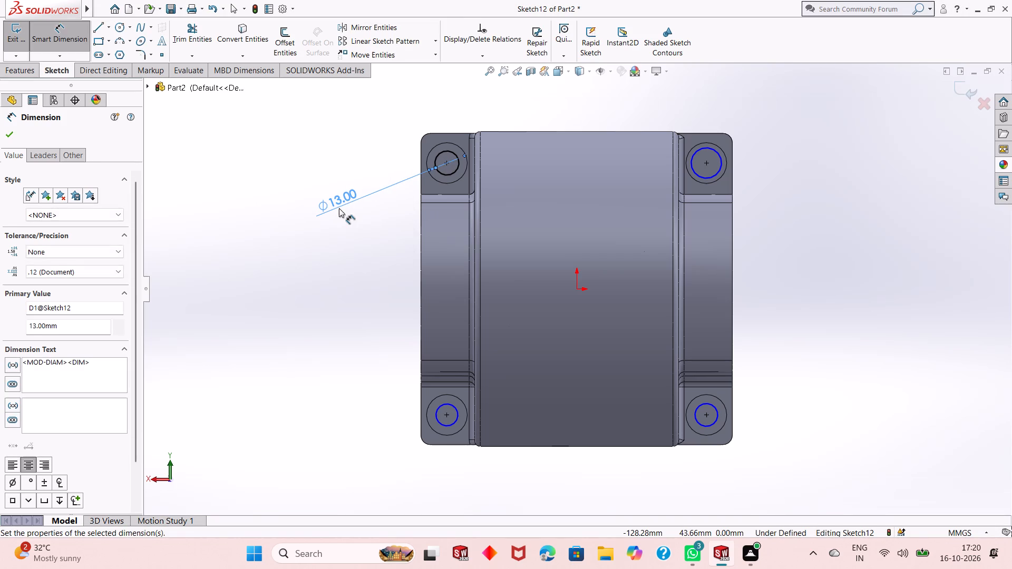
pyautogui.press('Escape')
pyautogui.press('Escape')
# Make the four corner circles equal in size to the dimensioned upper-left circle.
pyautogui.click(451, 171)
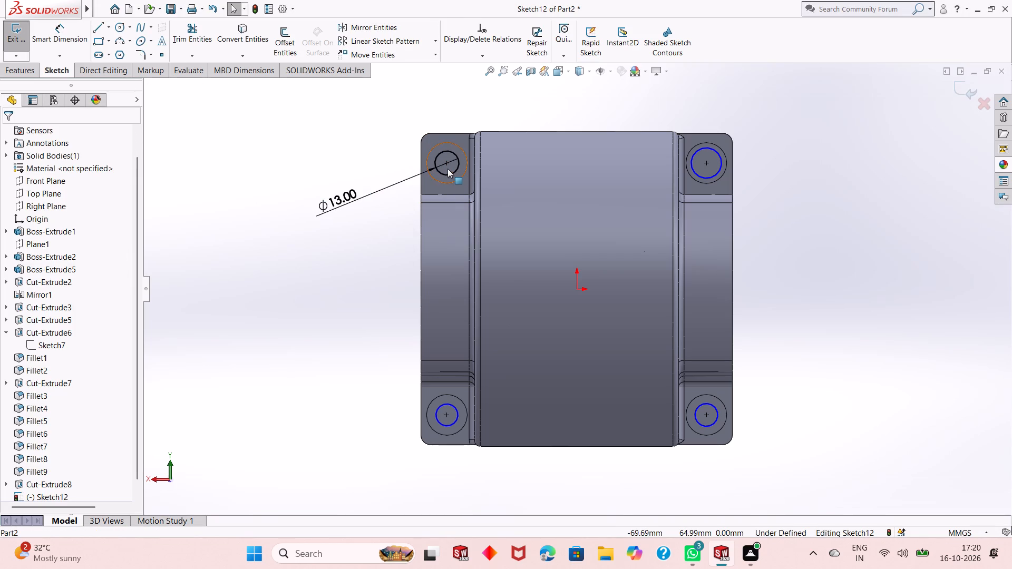
pyautogui.press('Escape')
pyautogui.click(444, 174)
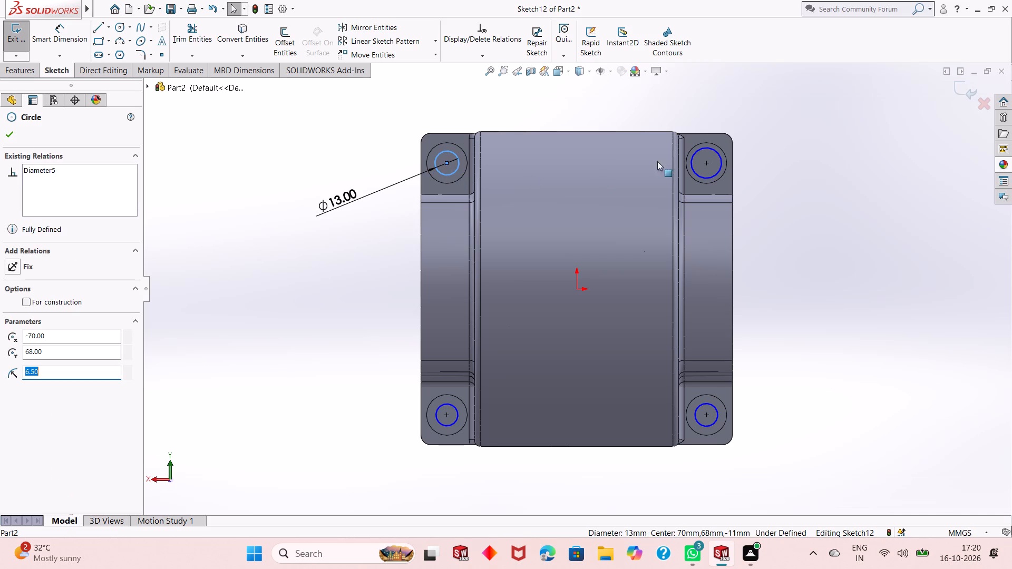
pyautogui.keyDown('ctrl'); pyautogui.click(718, 172); pyautogui.keyUp('ctrl')
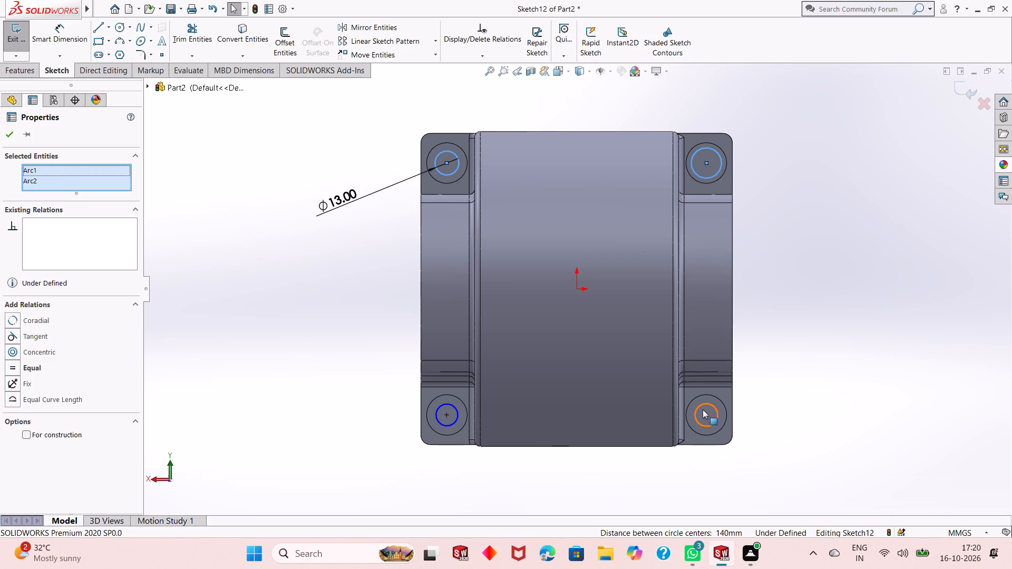
pyautogui.keyDown('ctrl'); pyautogui.click(705, 401); pyautogui.keyUp('ctrl')
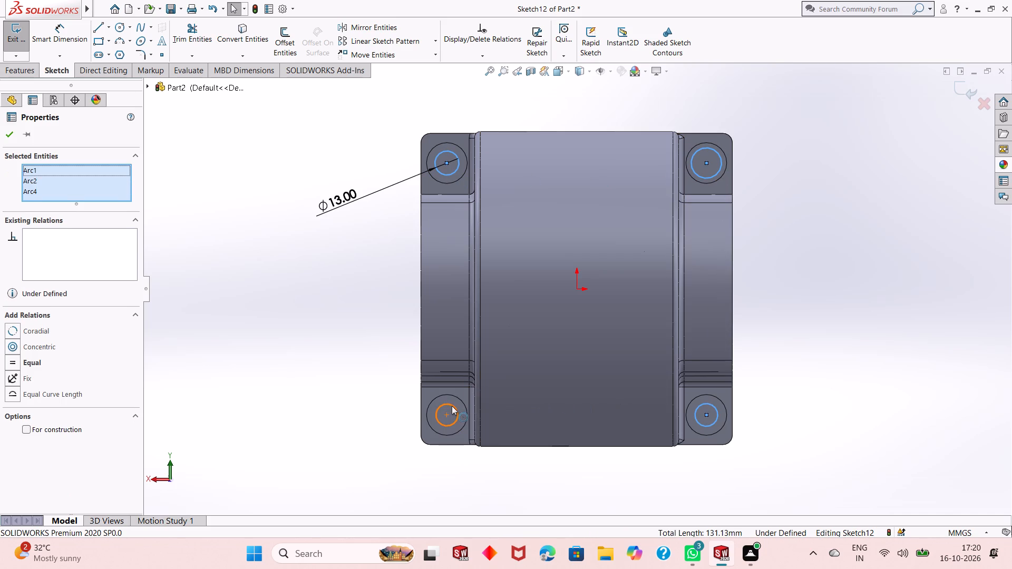
pyautogui.keyDown('ctrl'); pyautogui.click(452, 406); pyautogui.keyUp('ctrl')
pyautogui.click(19, 372)
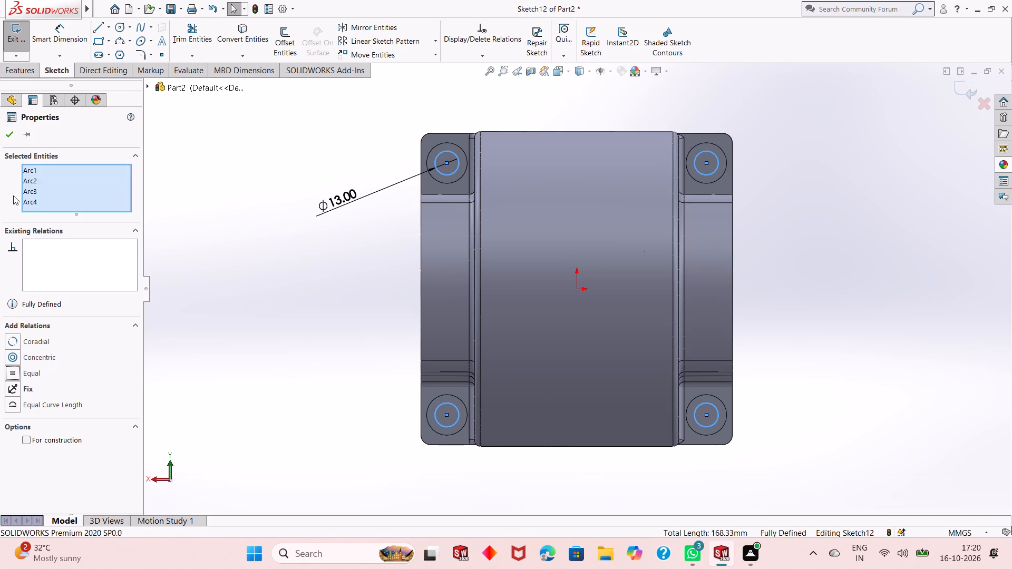
pyautogui.click(10, 139)
pyautogui.press('Escape')
# Cut-extrude the four equal circles through all of the base plate.
pyautogui.click(7, 72)
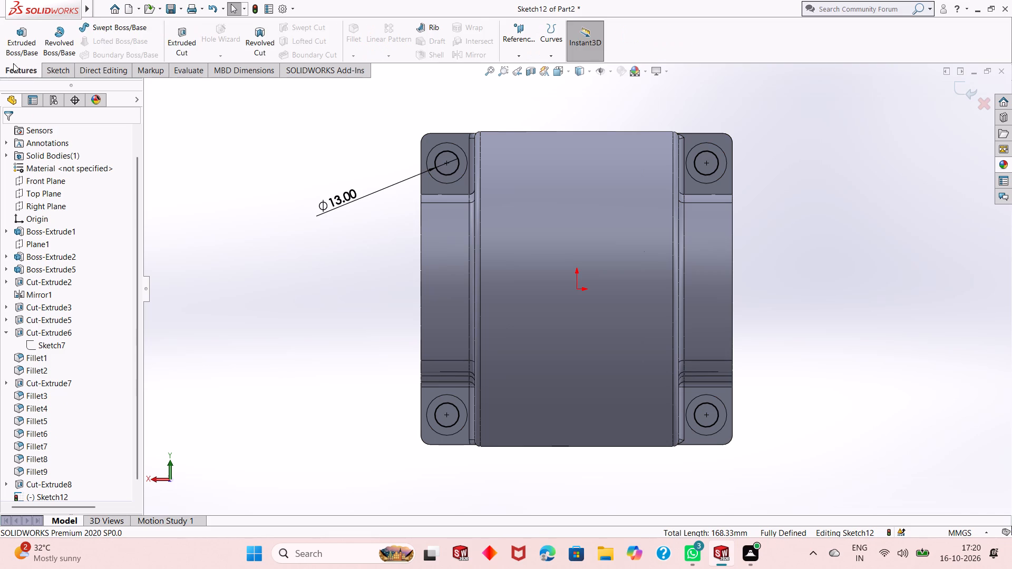
pyautogui.click(181, 48)
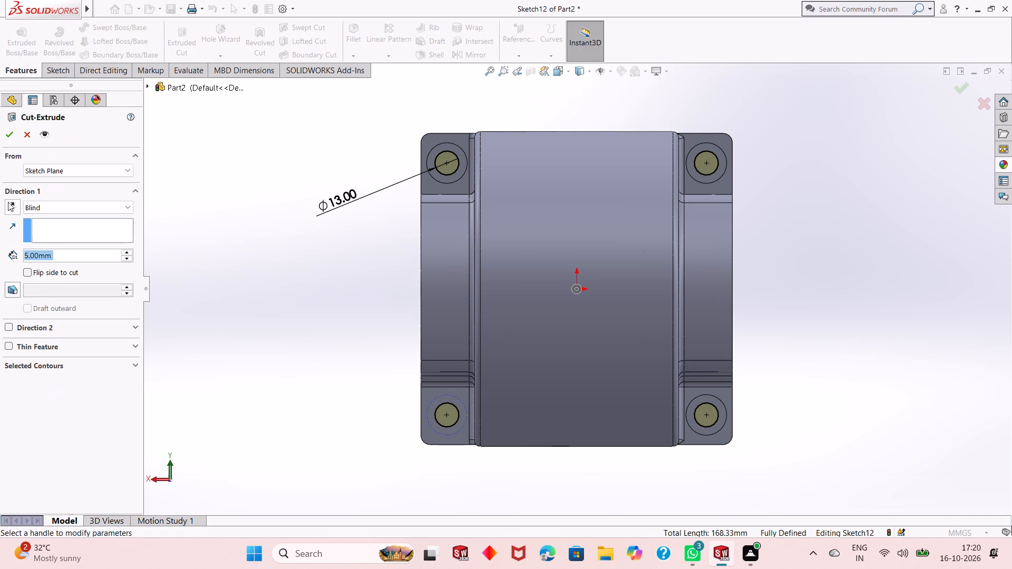
pyautogui.tripleClick(64, 215)
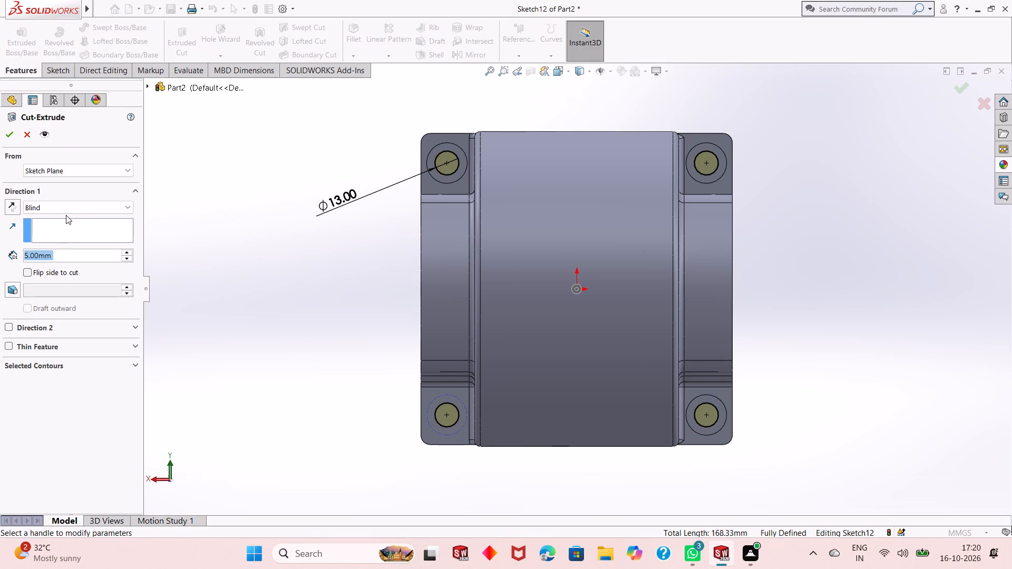
pyautogui.doubleClick(66, 214)
pyautogui.click(66, 228)
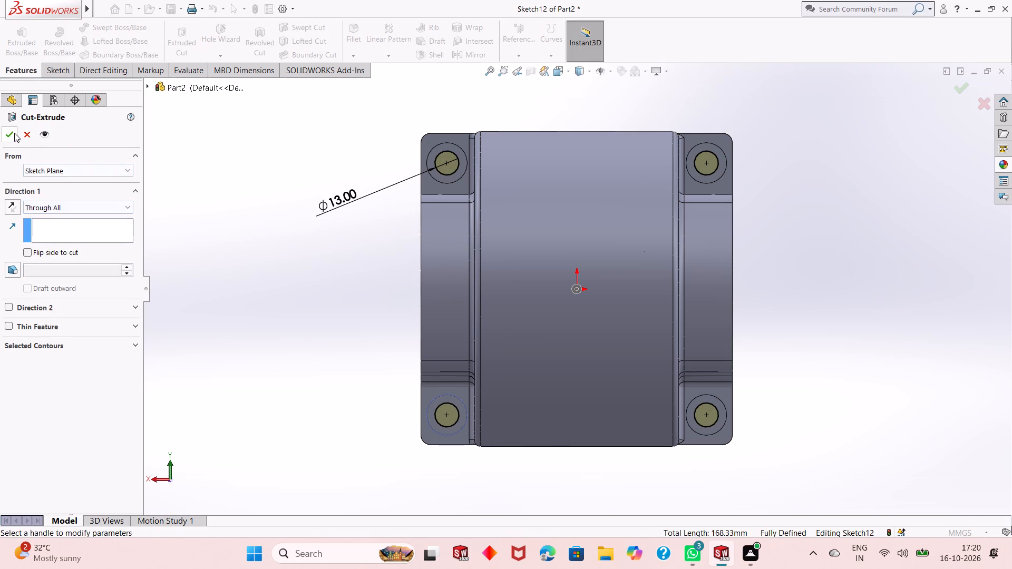
pyautogui.click(14, 133)
pyautogui.press('Escape')
# Examine the housing from all sides, checking the counterbored corner holes, end flanges, internal cavity and base underside.
pyautogui.moveTo(557, 302); pyautogui.dragTo(563, 192, button='middle')
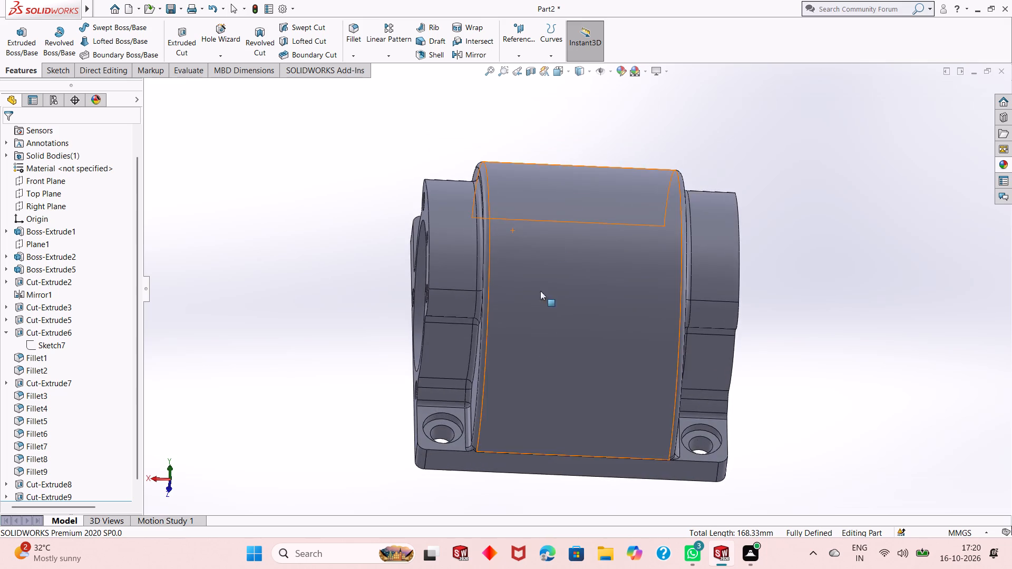
pyautogui.scroll(2, 533, 342)
pyautogui.moveTo(541, 427); pyautogui.dragTo(592, 309, button='middle')
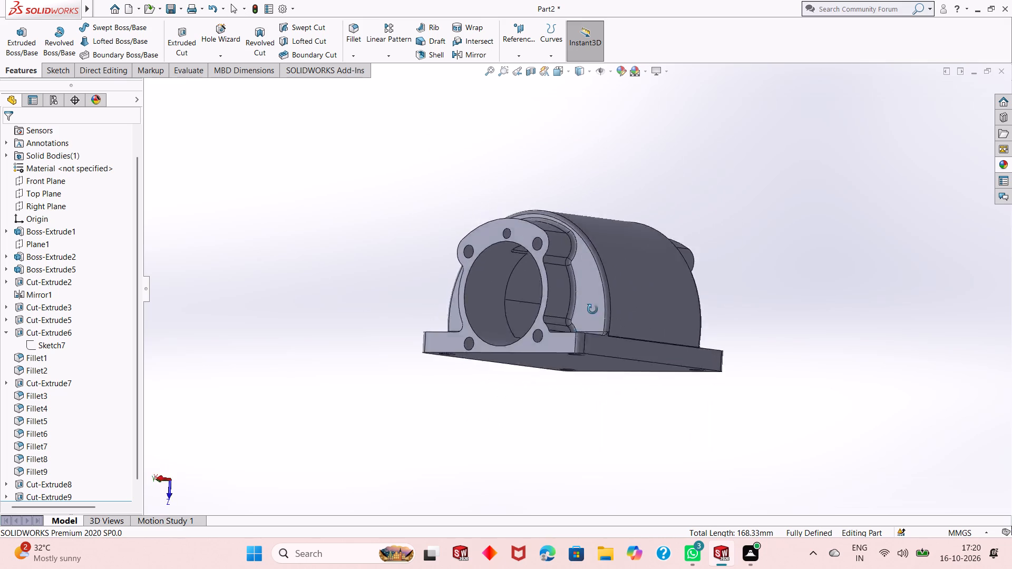
pyautogui.moveTo(592, 309); pyautogui.dragTo(570, 375, button='middle')
pyautogui.moveTo(552, 348); pyautogui.dragTo(547, 390, button='middle')
pyautogui.scroll(-3, 550, 328)
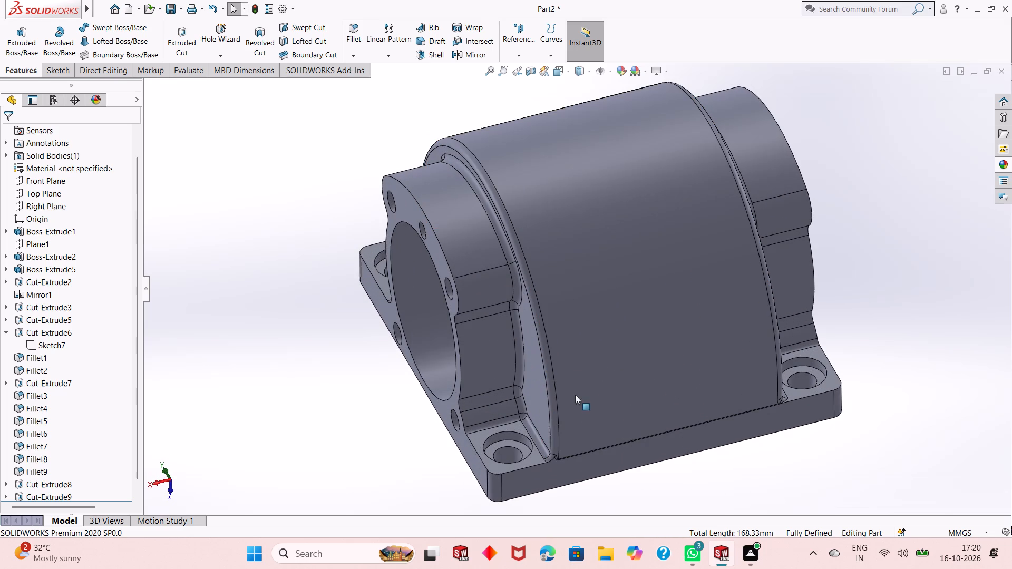
pyautogui.scroll(1, 578, 407)
pyautogui.moveTo(578, 409); pyautogui.dragTo(582, 389, button='middle')
pyautogui.moveTo(589, 368); pyautogui.dragTo(664, 316, button='middle')
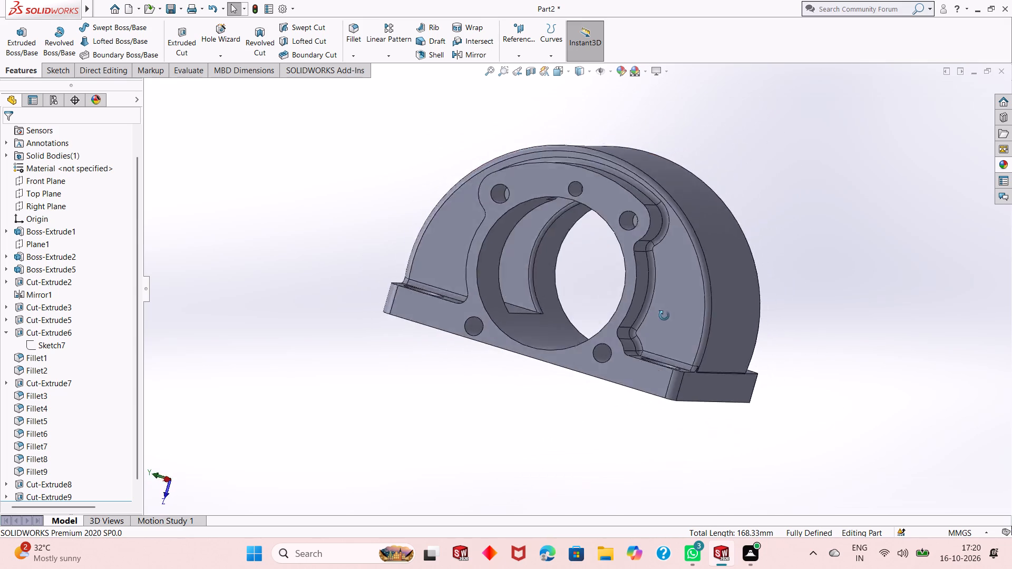
pyautogui.moveTo(664, 316); pyautogui.dragTo(832, 244, button='middle')
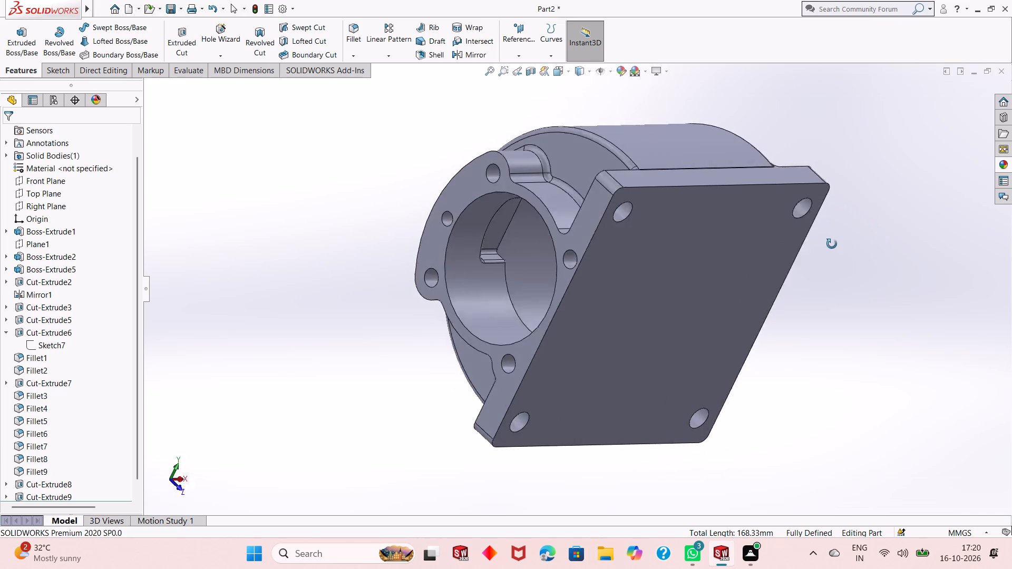
pyautogui.moveTo(832, 244); pyautogui.dragTo(786, 219, button='middle')
pyautogui.middleClick(786, 219)
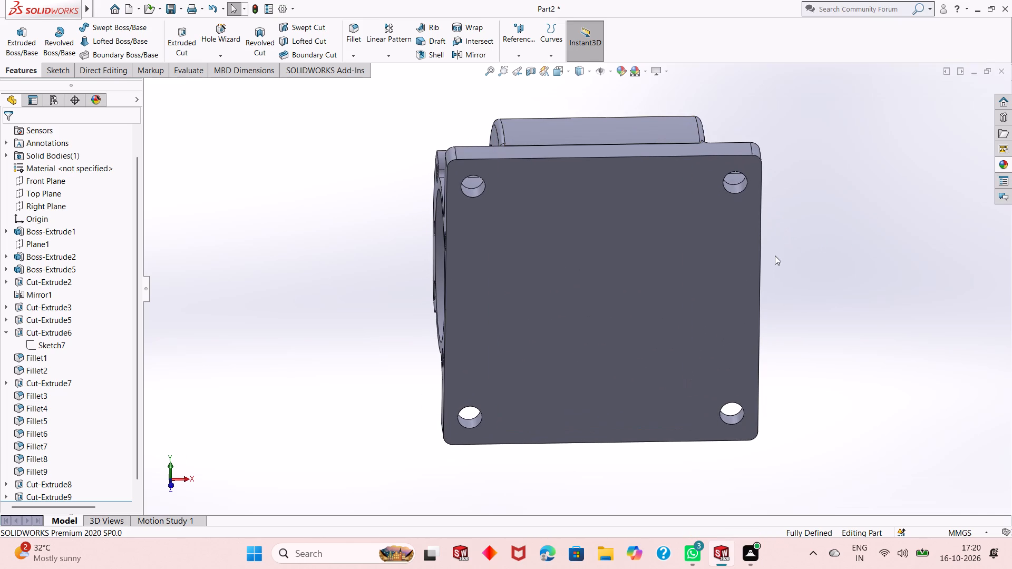
pyautogui.moveTo(435, 271); pyautogui.dragTo(562, 247, button='middle')
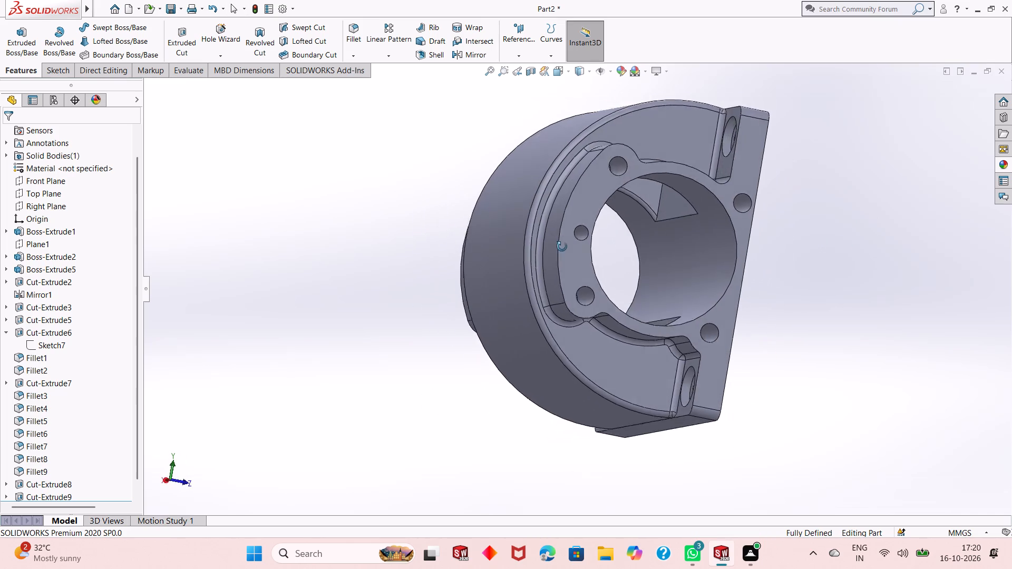
pyautogui.moveTo(562, 247); pyautogui.dragTo(552, 274, button='middle')
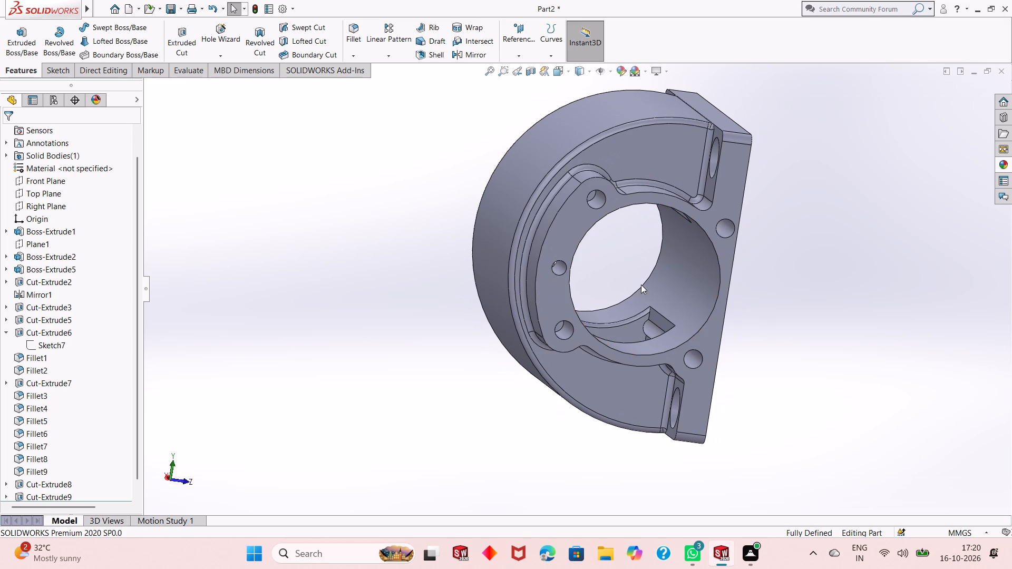
# Start a new sketch on the flat underside of the base plate, viewed face-on.
pyautogui.moveTo(796, 284); pyautogui.dragTo(775, 289, button='middle')
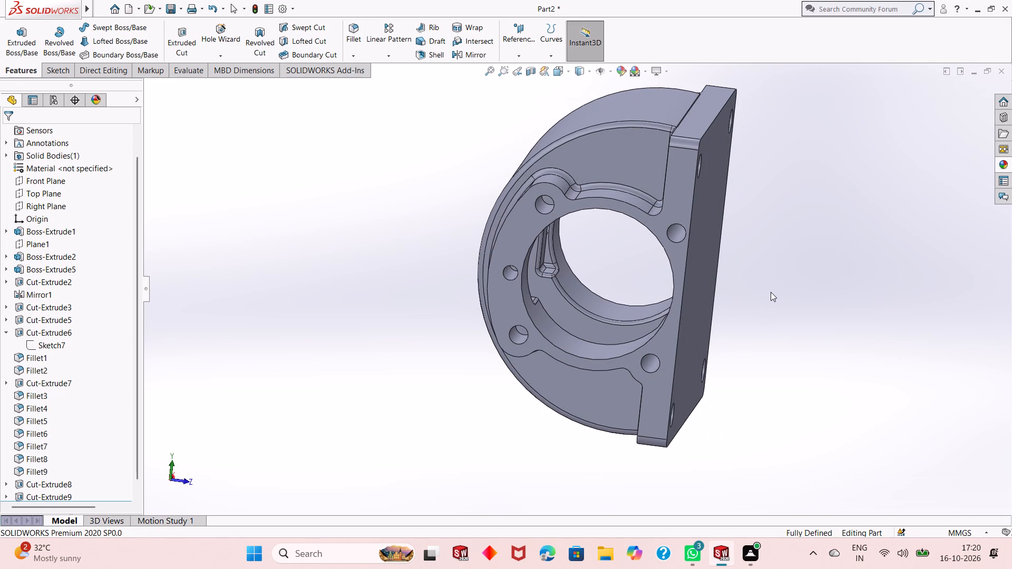
pyautogui.moveTo(771, 292); pyautogui.dragTo(738, 285, button='middle')
pyautogui.click(675, 231)
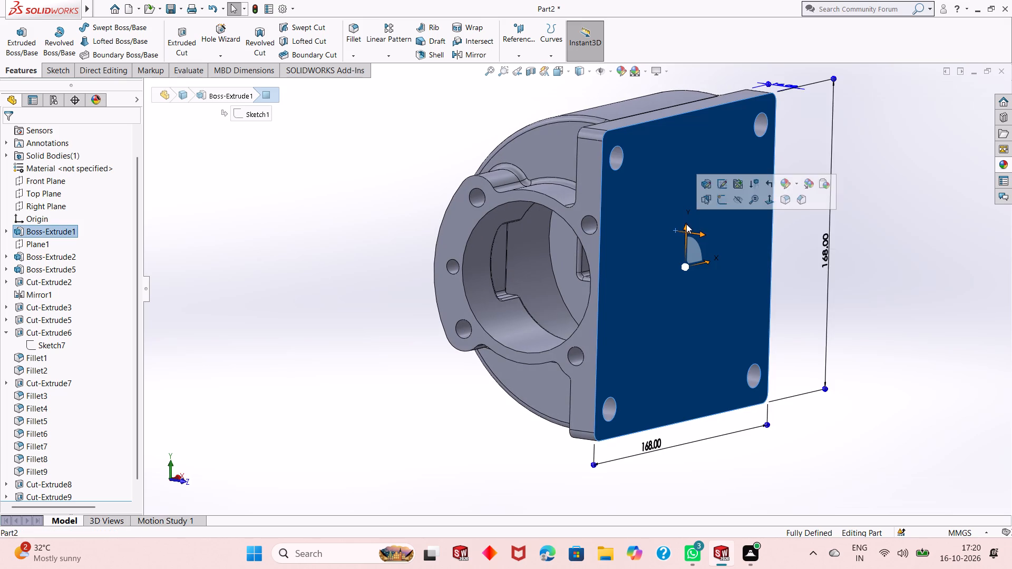
pyautogui.click(727, 199)
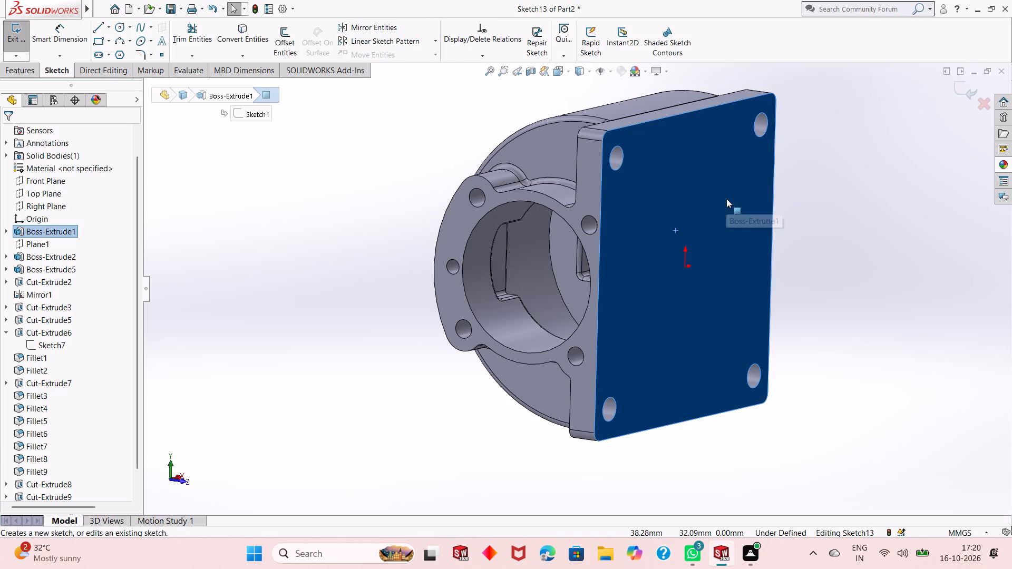
pyautogui.hotkey('ctrl', '8')
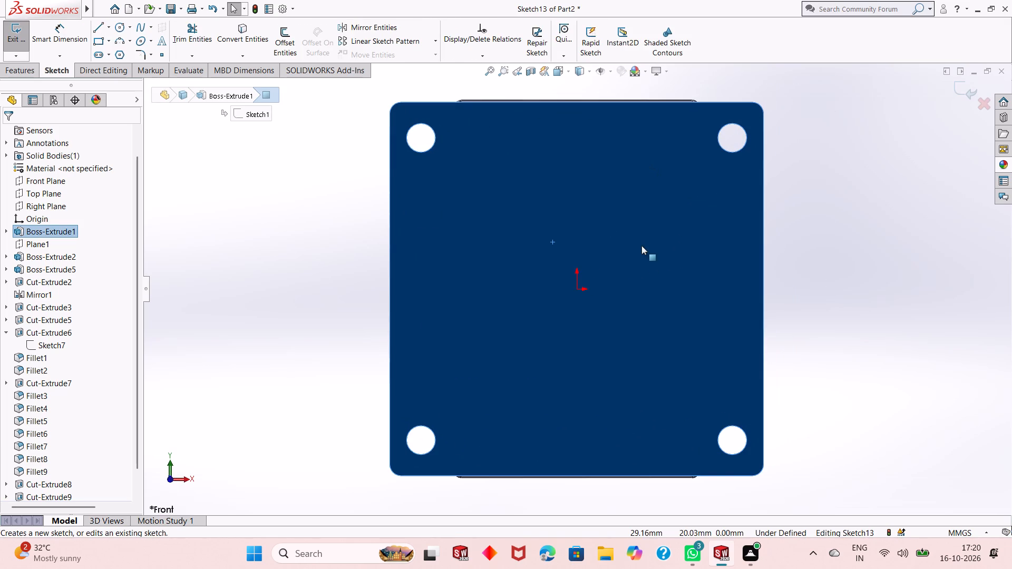
pyautogui.click(314, 240)
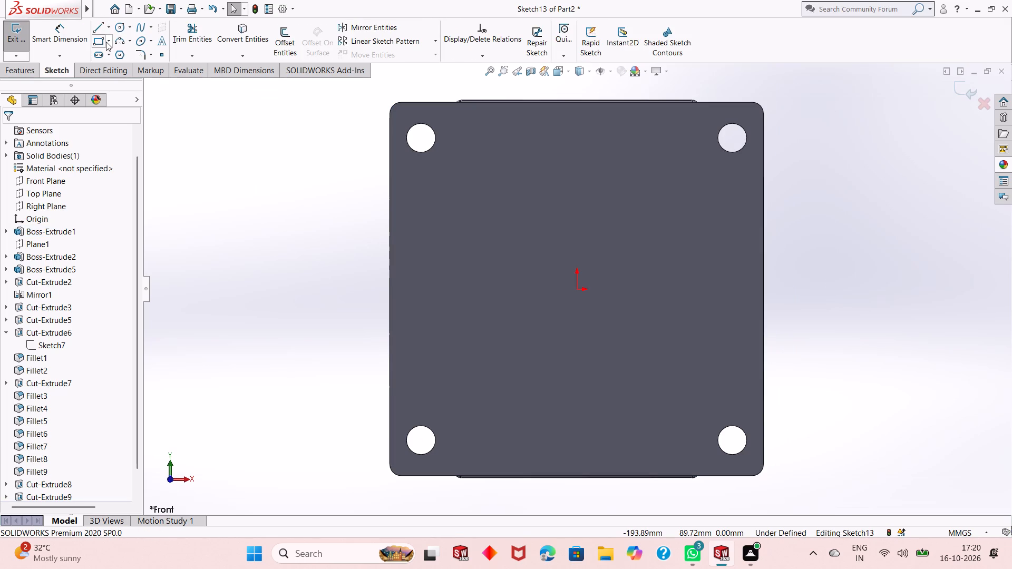
# Sketch a centre rectangle about 107 mm wide and 105 mm high, centred on the origin of the base underside.
pyautogui.click(108, 41)
pyautogui.click(123, 72)
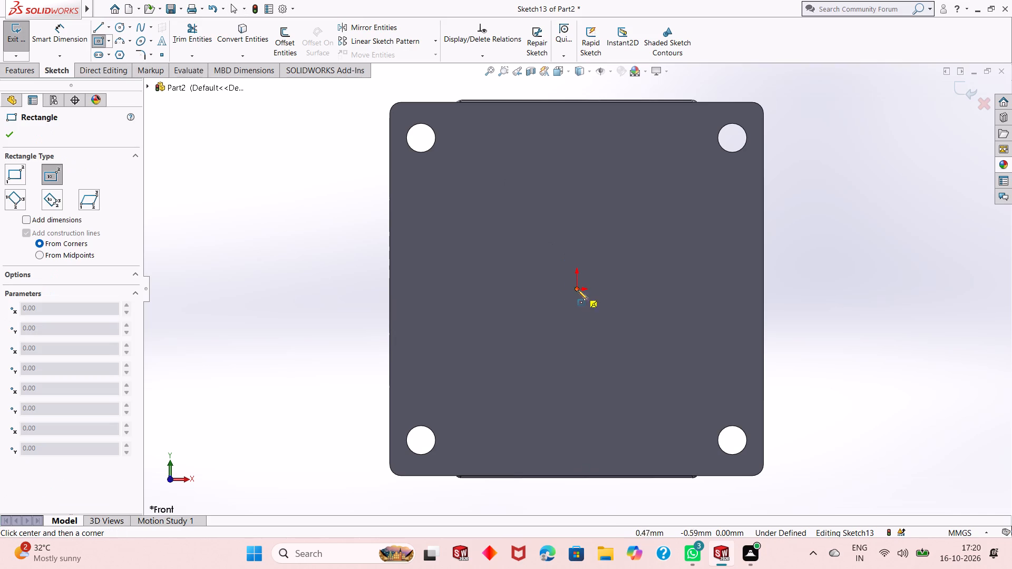
pyautogui.click(577, 289)
pyautogui.click(695, 173)
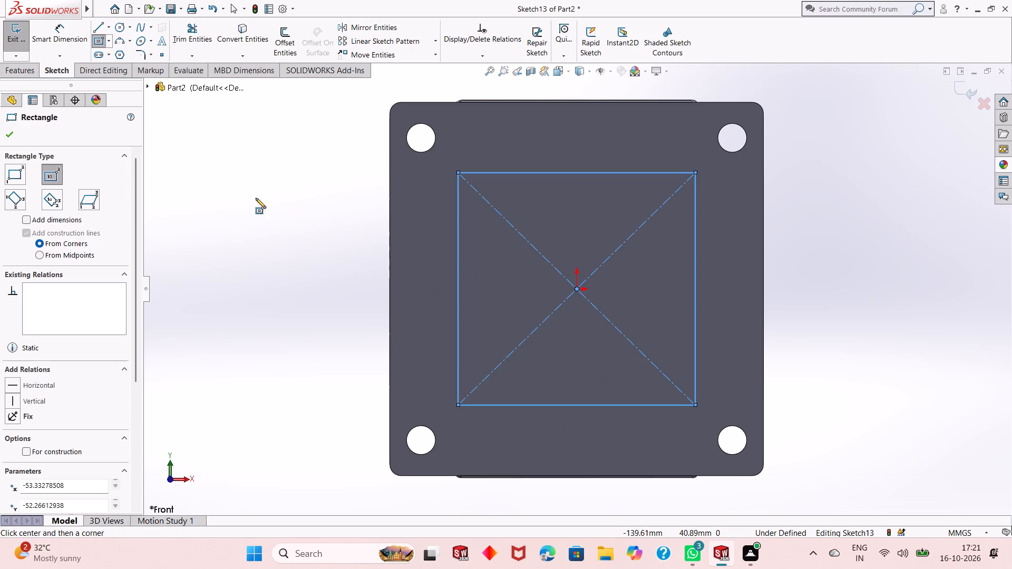
pyautogui.rightClick(242, 198)
pyautogui.click(260, 207)
# Dimension the rectangle's top edge as 105 mm.
pyautogui.click(66, 34)
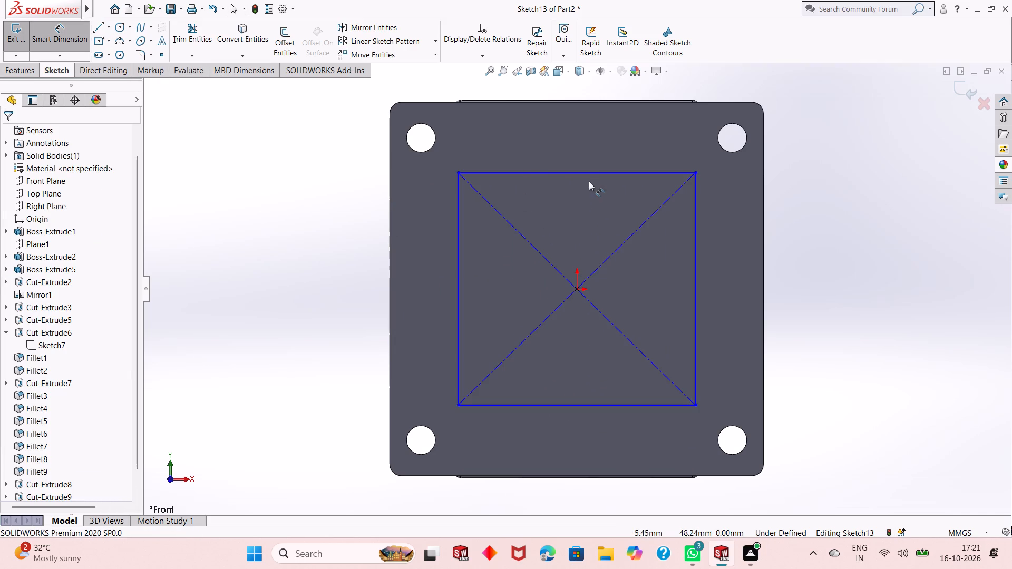
pyautogui.click(589, 174)
pyautogui.click(595, 148)
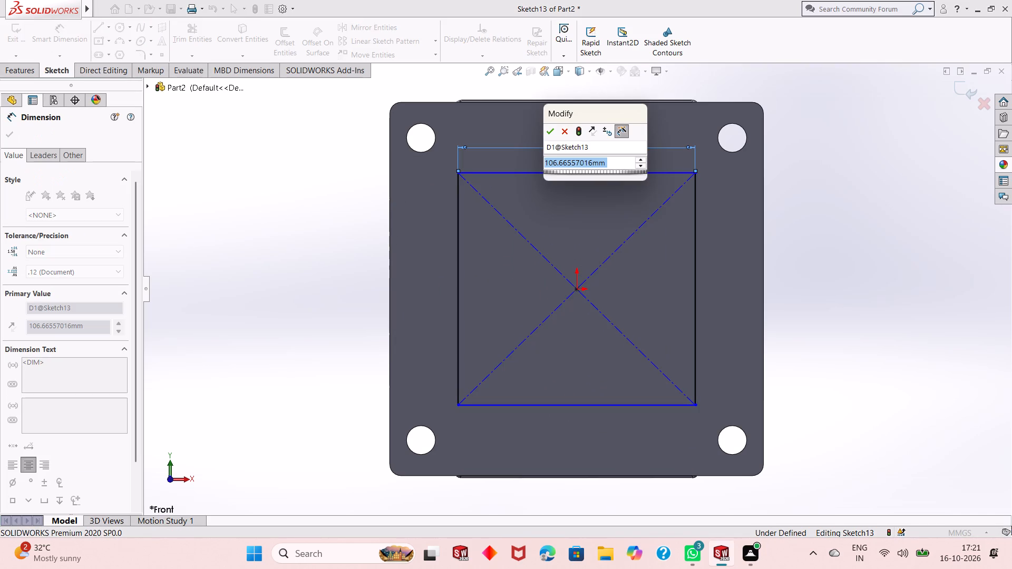
pyautogui.write('105')
pyautogui.press('Return')
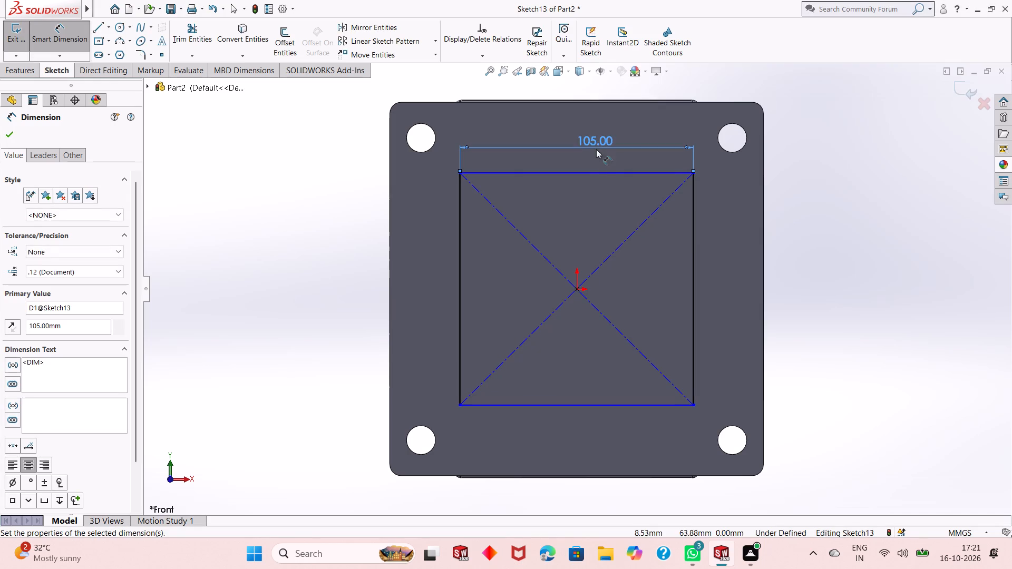
# Dimension the rectangle's vertical edge as 105 mm.
pyautogui.click(694, 235)
pyautogui.click(822, 217)
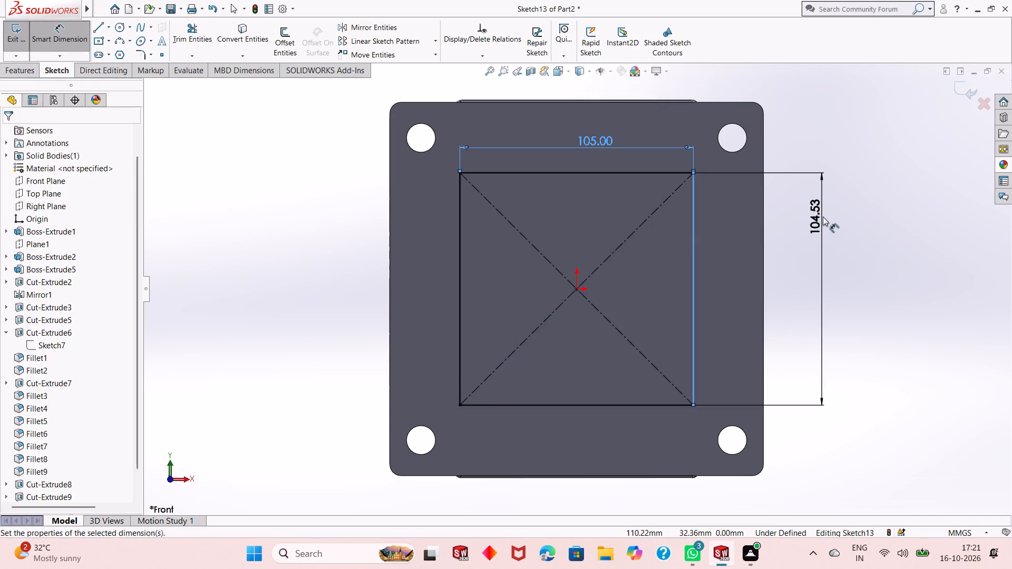
pyautogui.write('105')
pyautogui.press('Return')
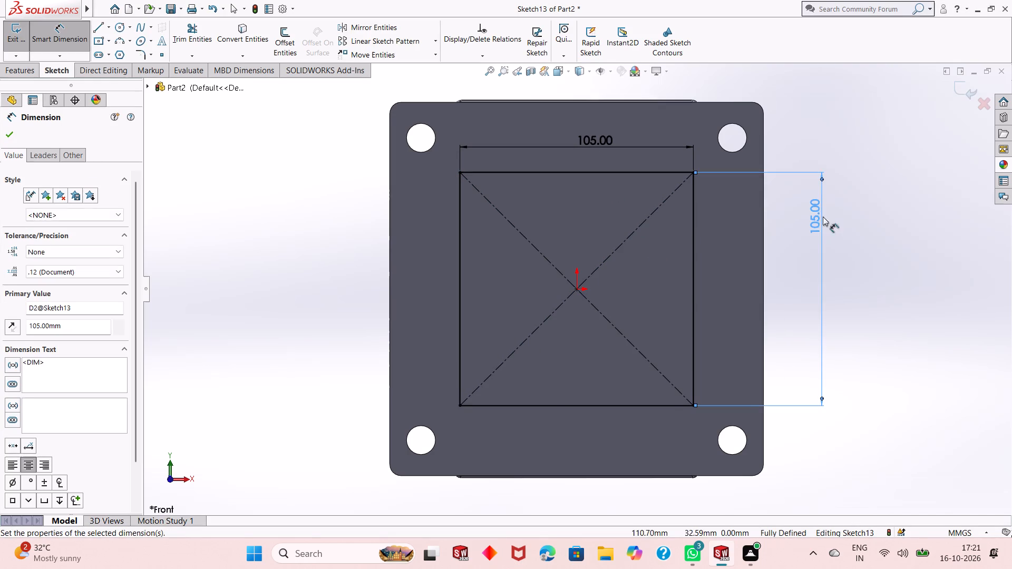
pyautogui.moveTo(298, 221); pyautogui.dragTo(382, 225, button='middle')
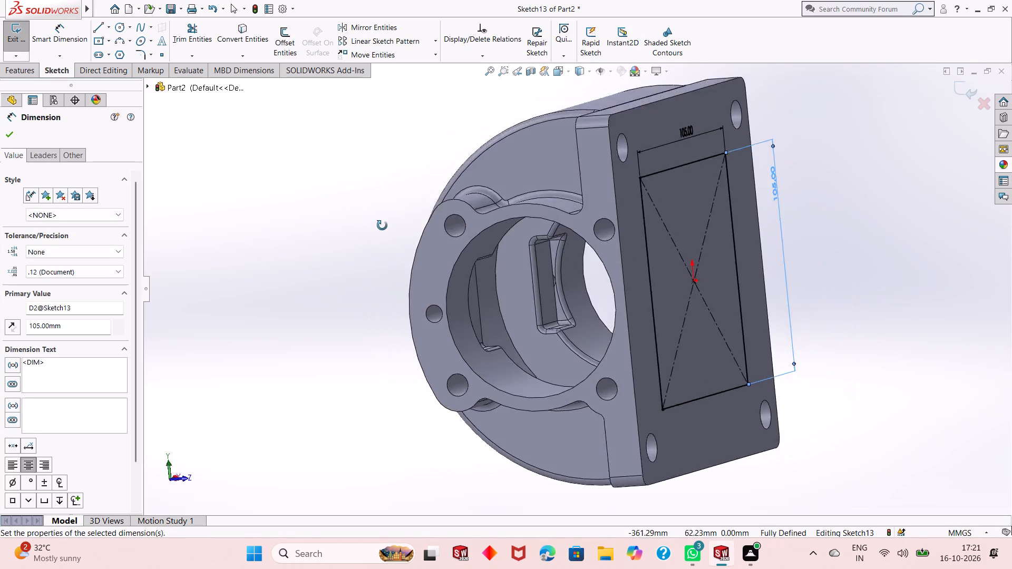
pyautogui.moveTo(382, 225); pyautogui.dragTo(435, 117, button='middle')
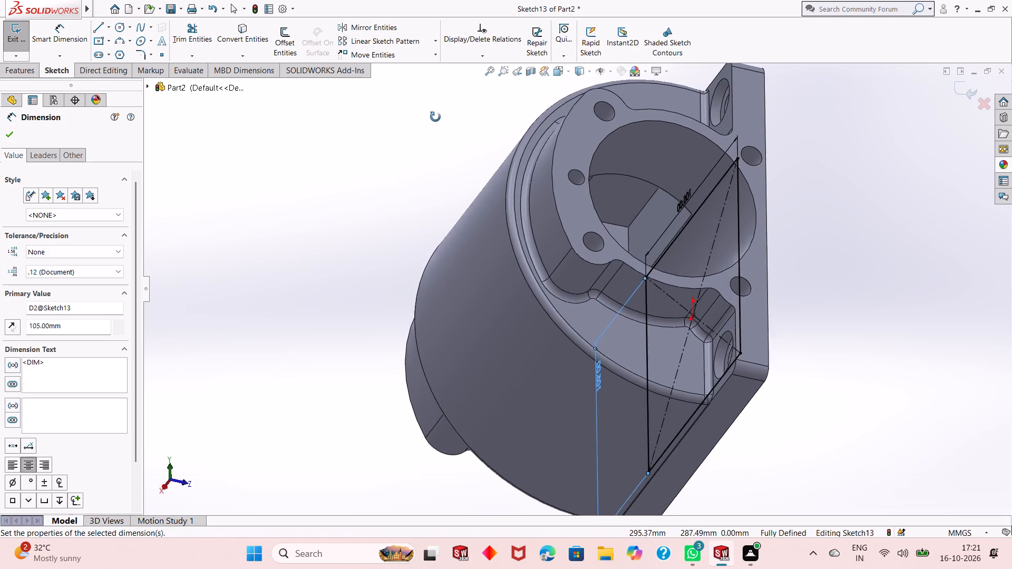
pyautogui.moveTo(435, 117); pyautogui.dragTo(419, 258, button='middle')
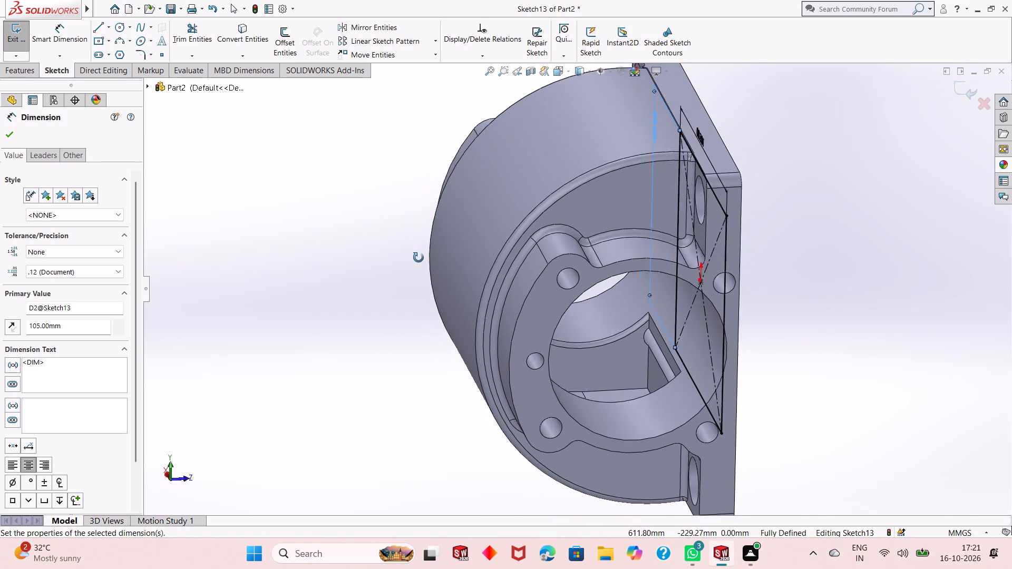
pyautogui.moveTo(419, 258); pyautogui.dragTo(417, 255, button='middle')
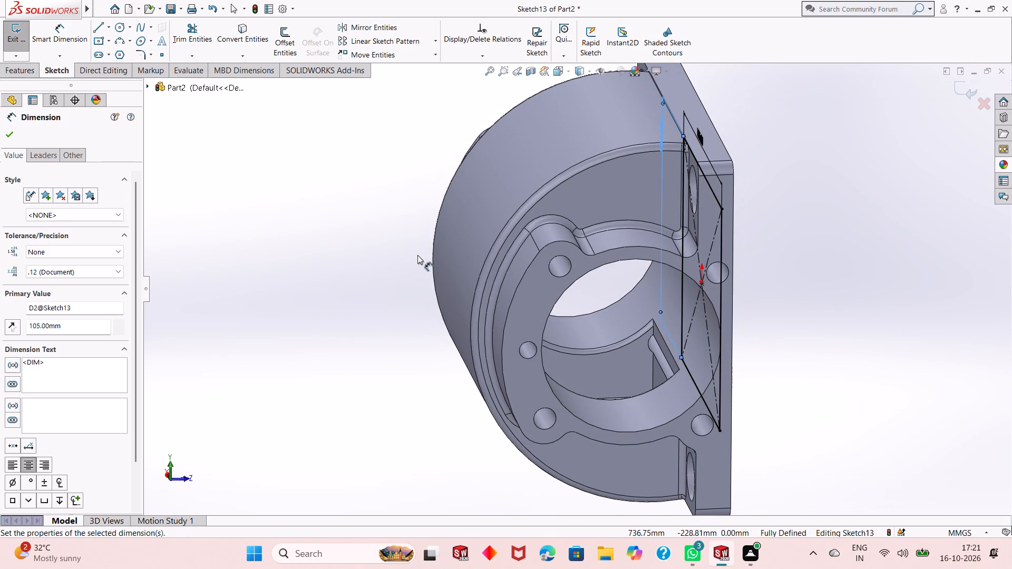
pyautogui.moveTo(675, 287); pyautogui.dragTo(637, 267, button='middle')
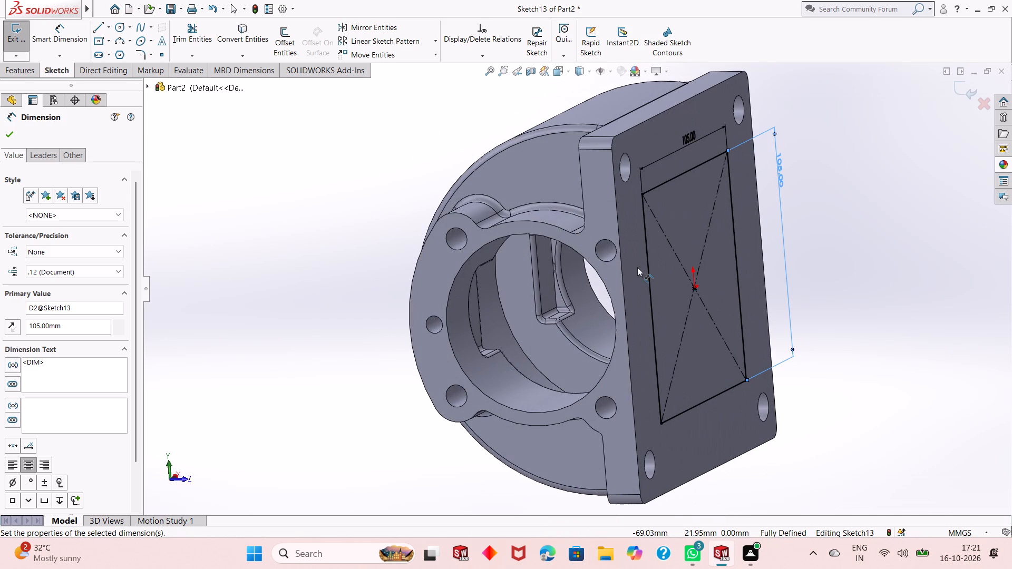
pyautogui.moveTo(724, 278); pyautogui.dragTo(715, 257, button='middle')
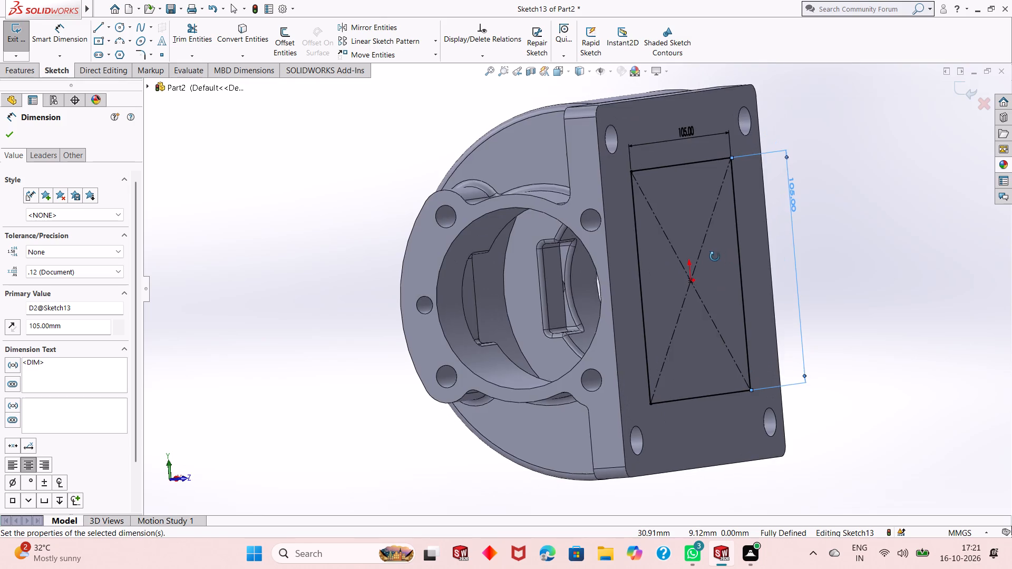
pyautogui.moveTo(715, 257); pyautogui.dragTo(694, 271, button='middle')
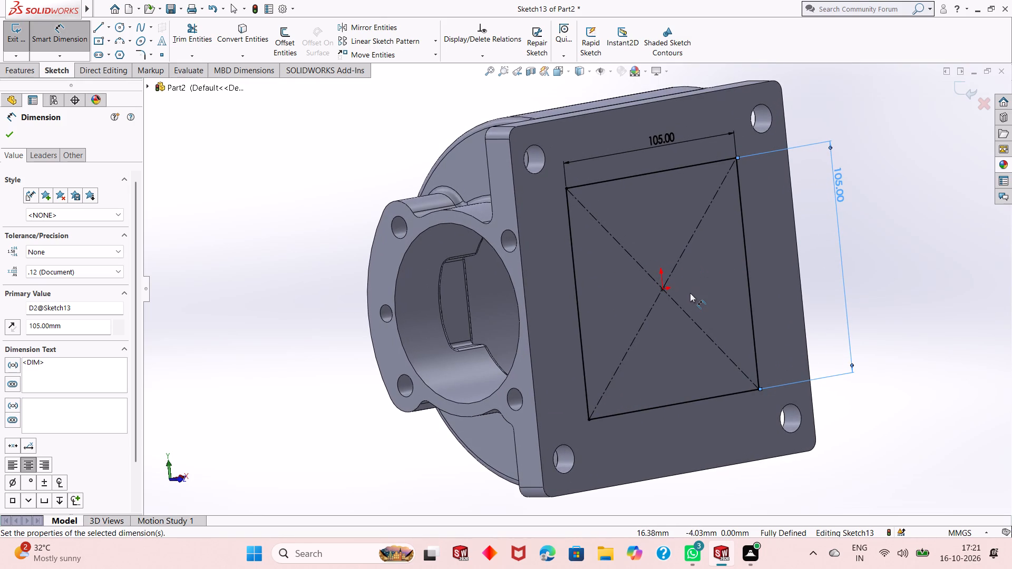
pyautogui.click(7, 137)
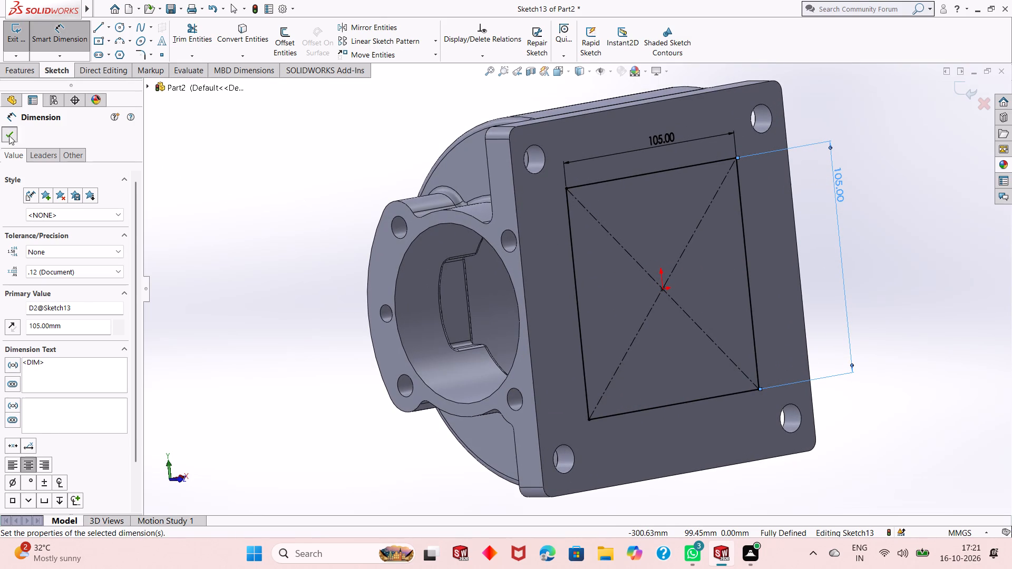
# Cut-extrude the 105 mm square 20 mm blind from the base underside into the housing.
pyautogui.click(18, 75)
pyautogui.click(184, 55)
pyautogui.moveTo(247, 219); pyautogui.dragTo(317, 210, button='middle')
pyautogui.click(72, 255)
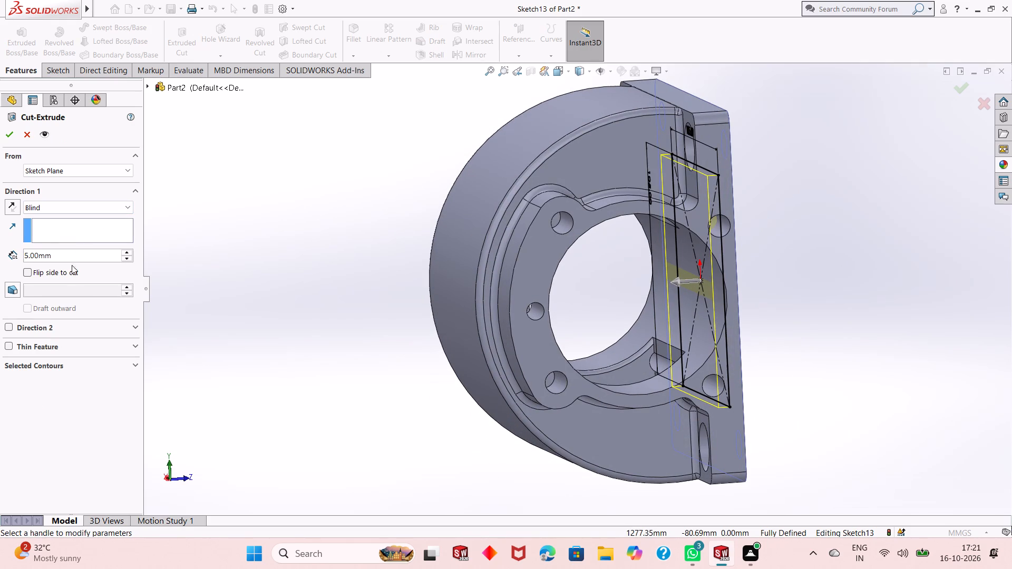
pyautogui.click(62, 262)
pyautogui.doubleClick(62, 259)
pyautogui.write('20')
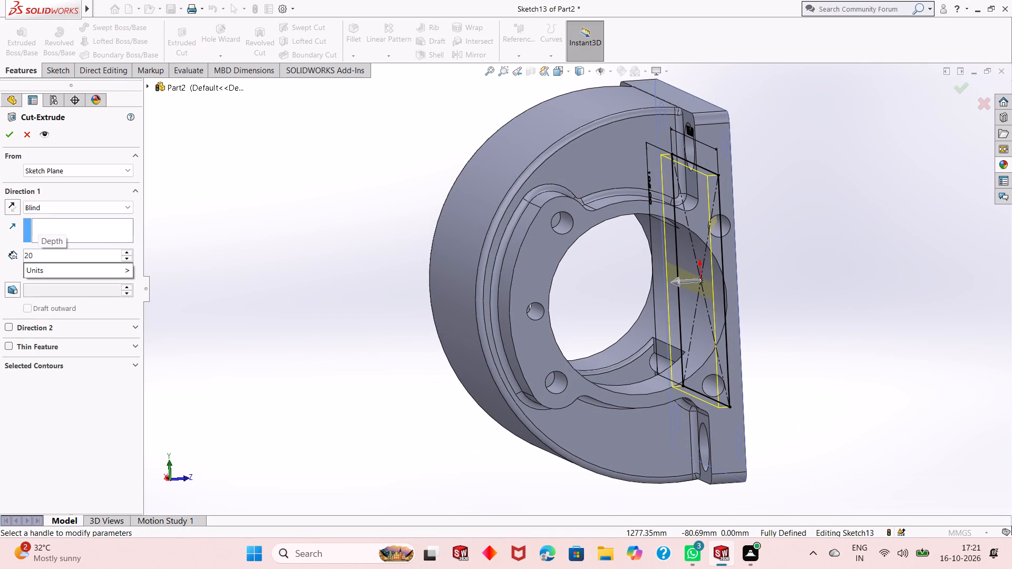
pyautogui.press('Return')
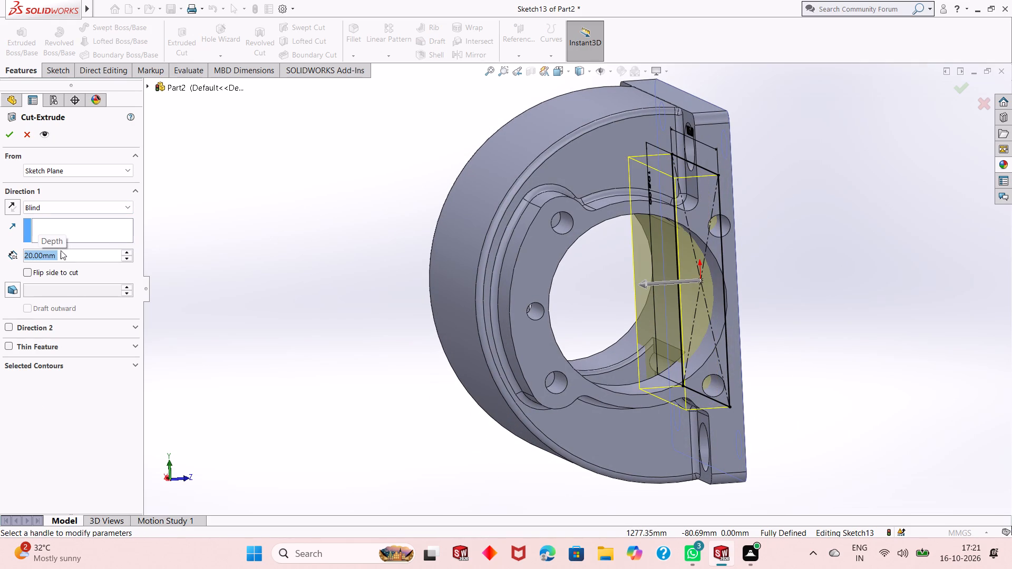
pyautogui.click(4, 135)
pyautogui.click(283, 239)
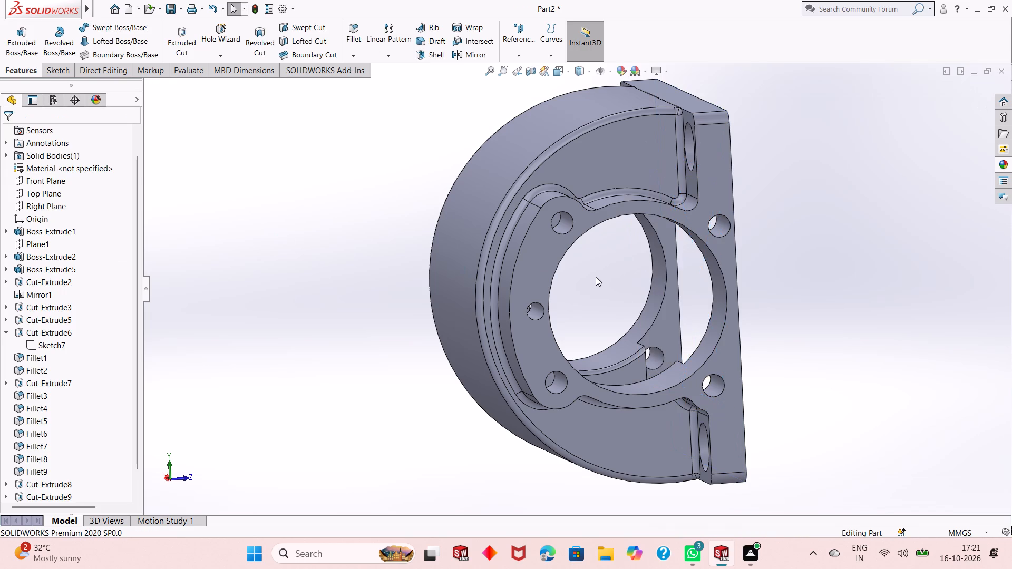
# Examine the housing from several sides, checking the square base opening, internal cavity and end flanges.
pyautogui.moveTo(599, 278); pyautogui.dragTo(473, 220, button='middle')
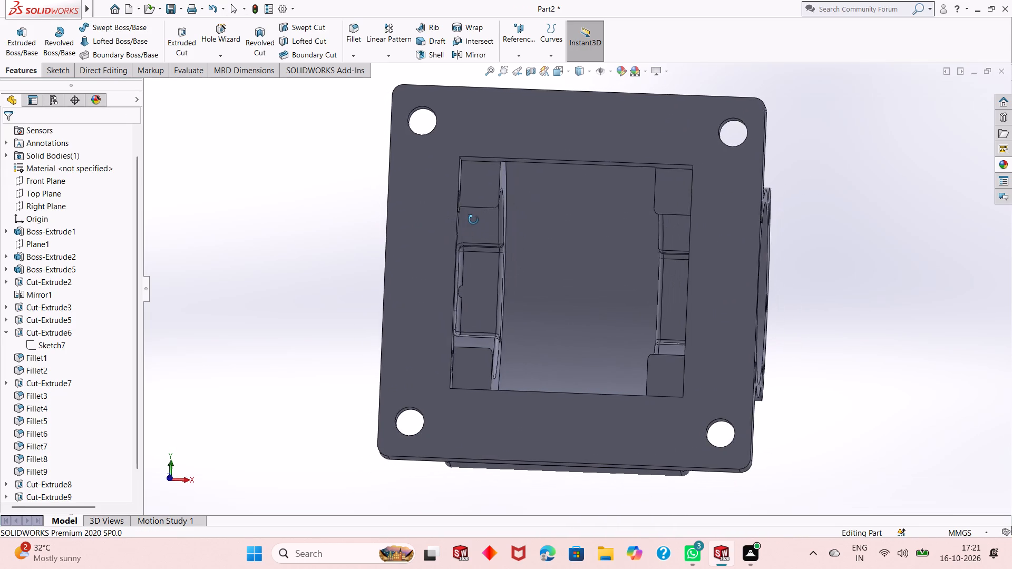
pyautogui.moveTo(473, 220); pyautogui.dragTo(478, 218, button='middle')
pyautogui.scroll(1, 478, 218)
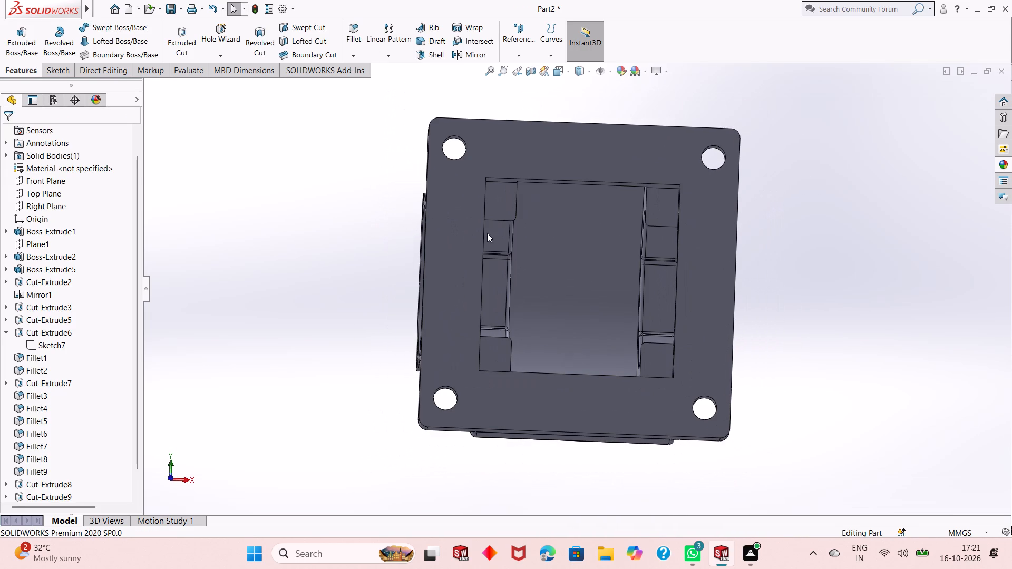
pyautogui.moveTo(596, 264); pyautogui.dragTo(640, 264, button='middle')
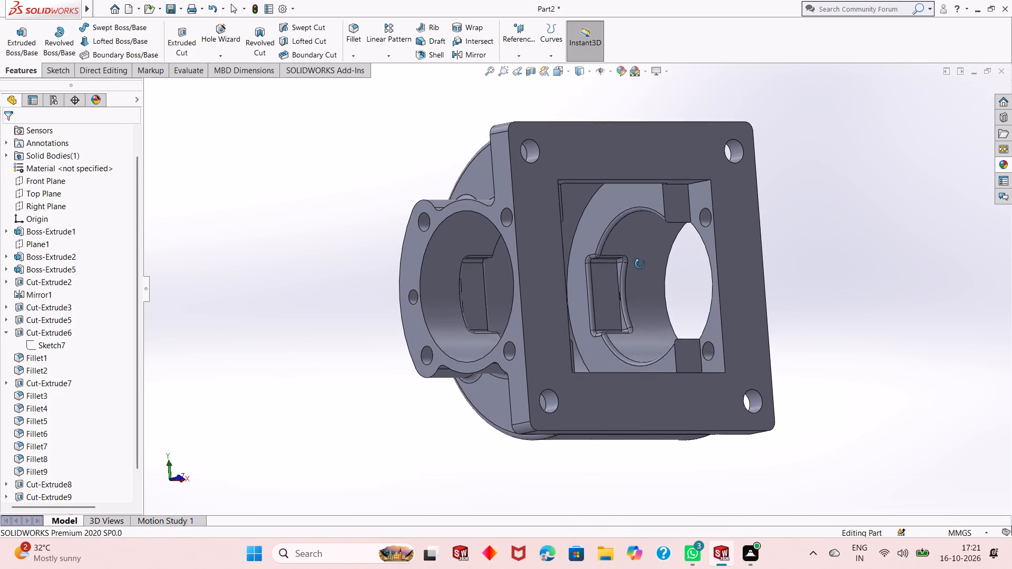
pyautogui.moveTo(640, 264); pyautogui.dragTo(641, 291, button='middle')
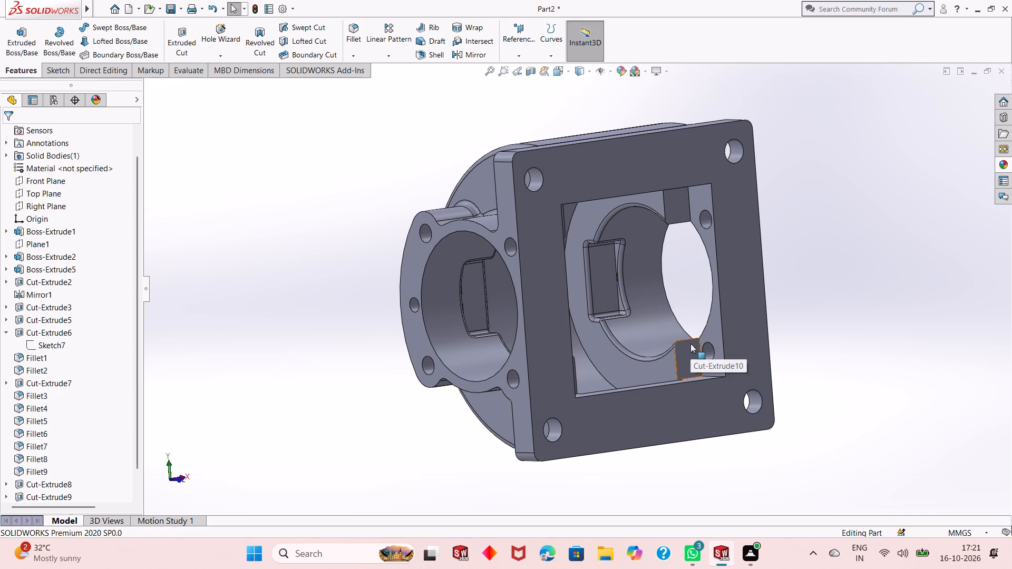
pyautogui.moveTo(795, 361); pyautogui.dragTo(782, 346, button='middle')
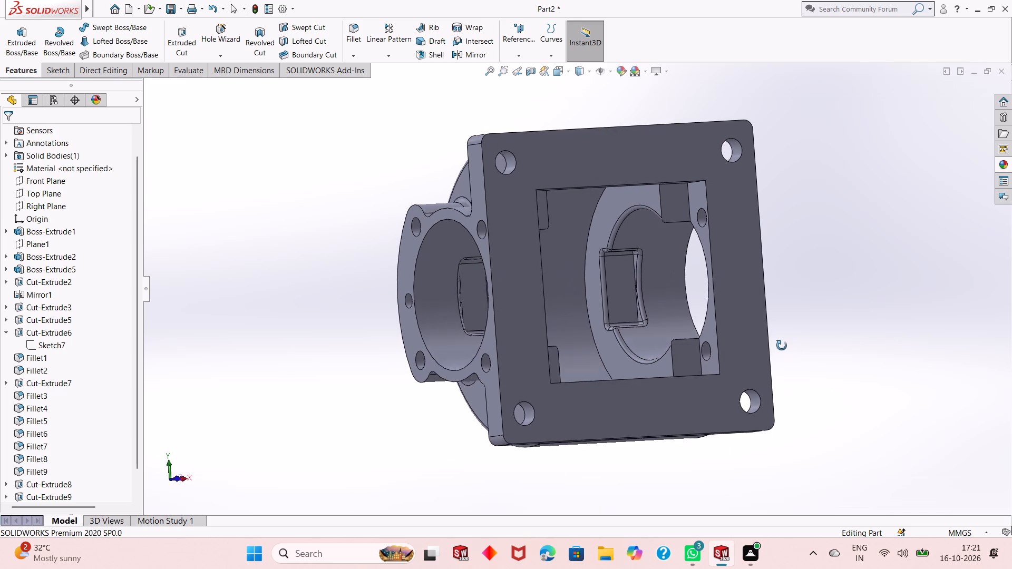
pyautogui.moveTo(782, 346); pyautogui.dragTo(757, 351, button='middle')
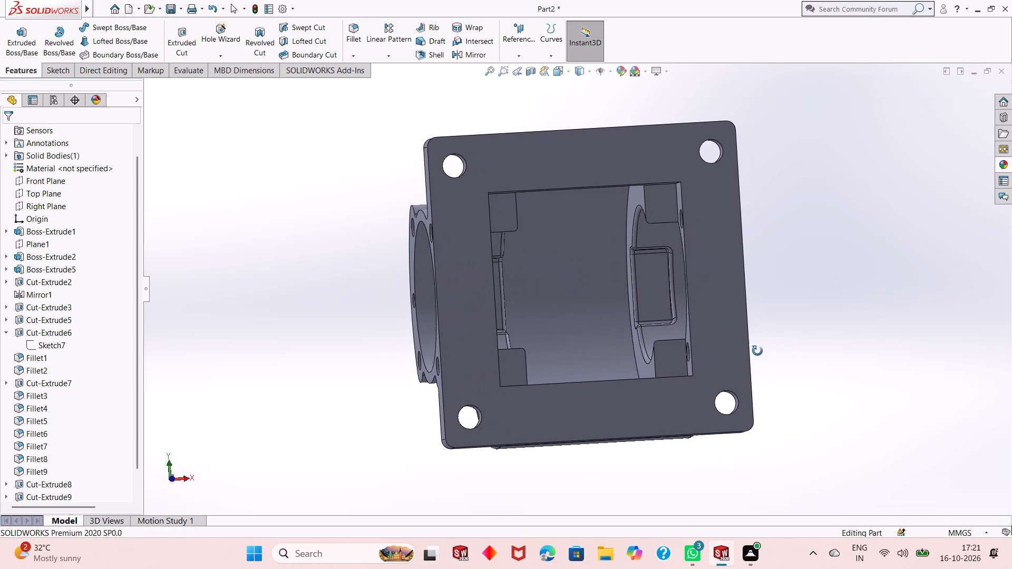
pyautogui.moveTo(757, 351); pyautogui.dragTo(861, 318, button='middle')
pyautogui.moveTo(634, 318); pyautogui.dragTo(640, 306, button='middle')
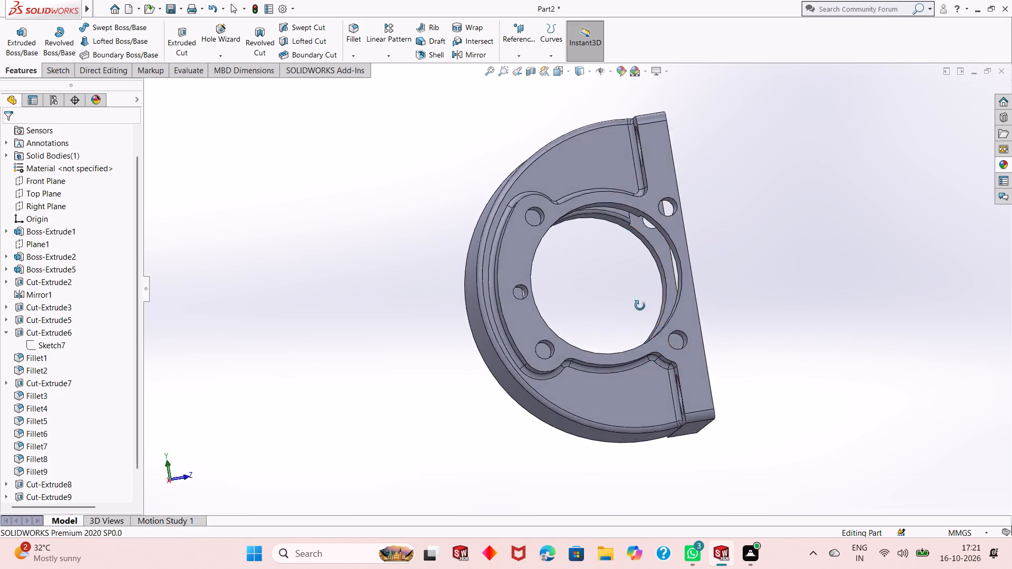
pyautogui.moveTo(640, 306); pyautogui.dragTo(779, 282, button='middle')
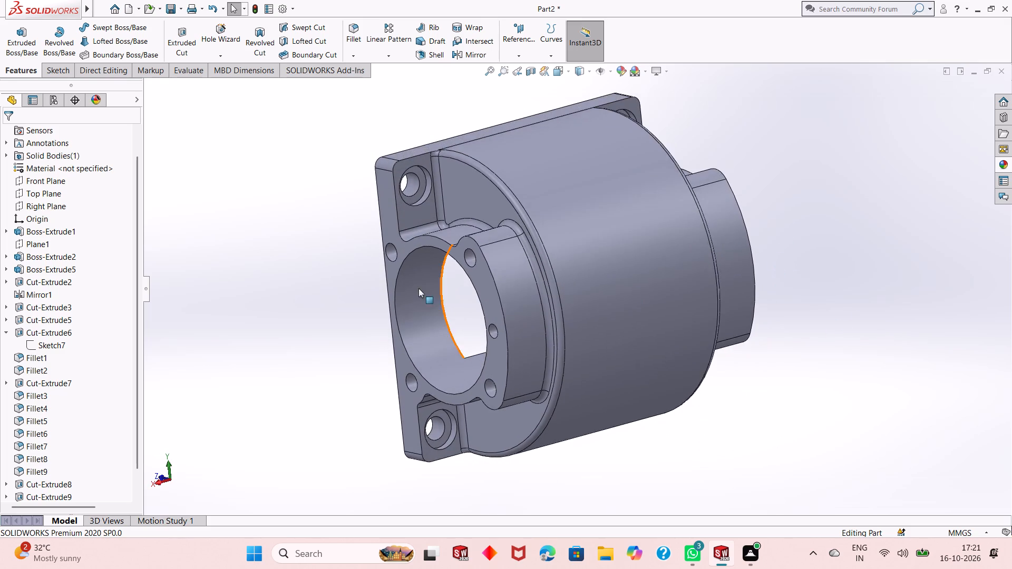
pyautogui.scroll(2, 443, 269)
pyautogui.scroll(-1, 557, 188)
pyautogui.moveTo(570, 300); pyautogui.dragTo(571, 277, button='middle')
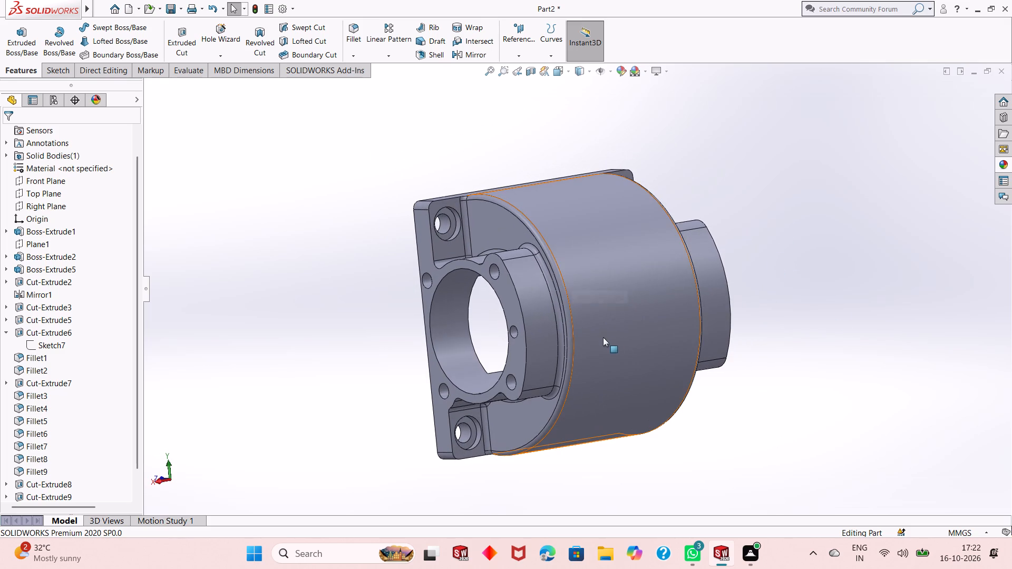
pyautogui.moveTo(603, 337); pyautogui.dragTo(695, 293, button='middle')
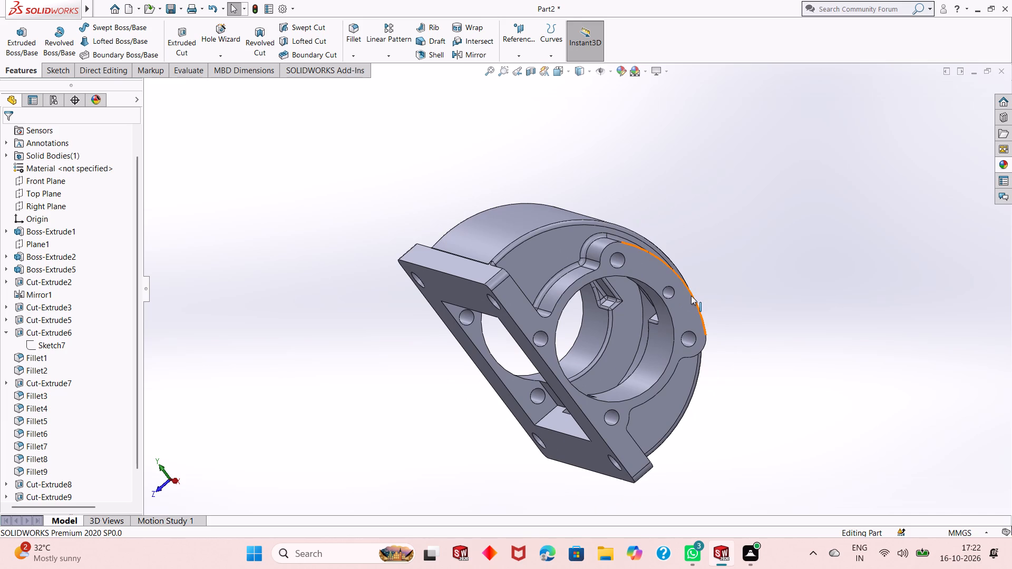
# Start a new sketch on the Right Plane, viewed face-on.
pyautogui.hotkey('ctrl', '8')
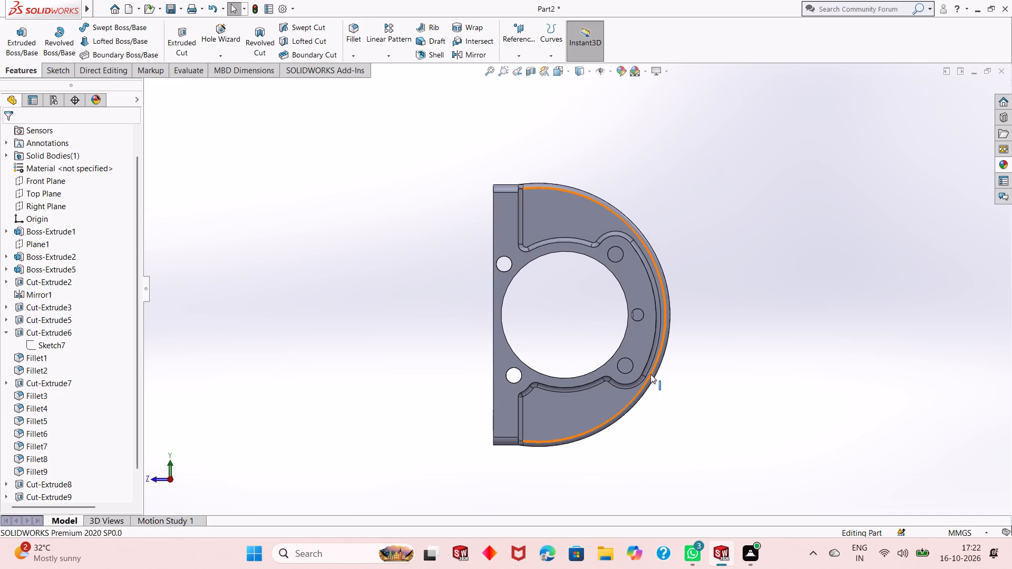
pyautogui.scroll(2, 648, 377)
pyautogui.scroll(-1, 661, 290)
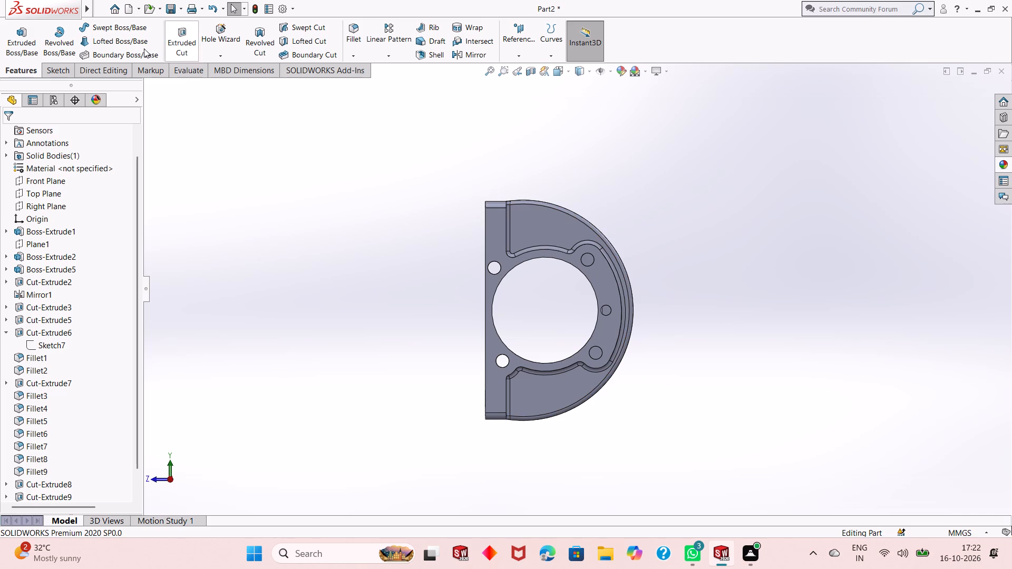
pyautogui.click(53, 70)
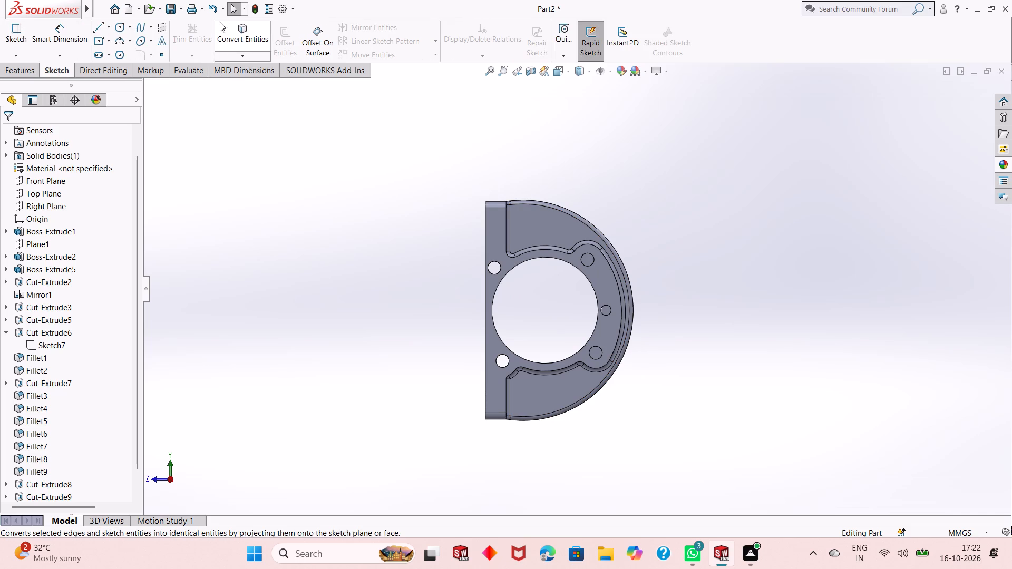
pyautogui.click(61, 204)
pyautogui.click(67, 188)
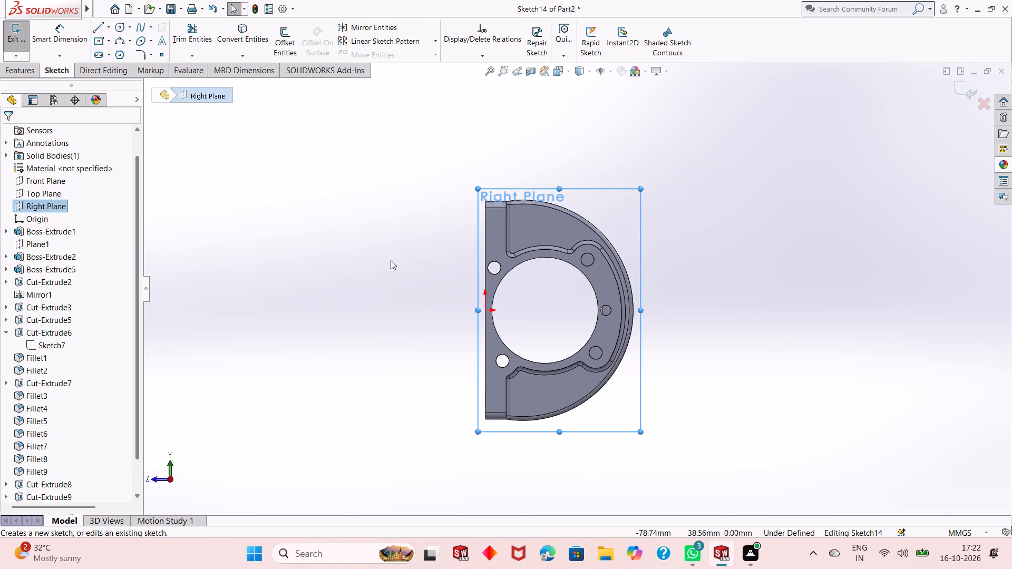
pyautogui.moveTo(664, 251); pyautogui.dragTo(636, 271, button='middle')
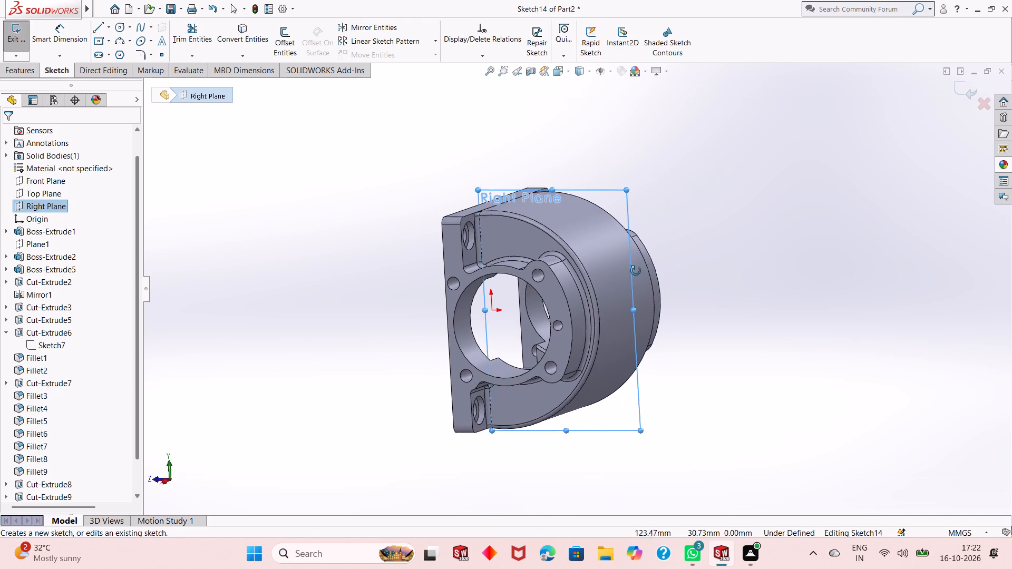
pyautogui.moveTo(636, 271); pyautogui.dragTo(637, 269, button='middle')
pyautogui.hotkey('ctrl', '8')
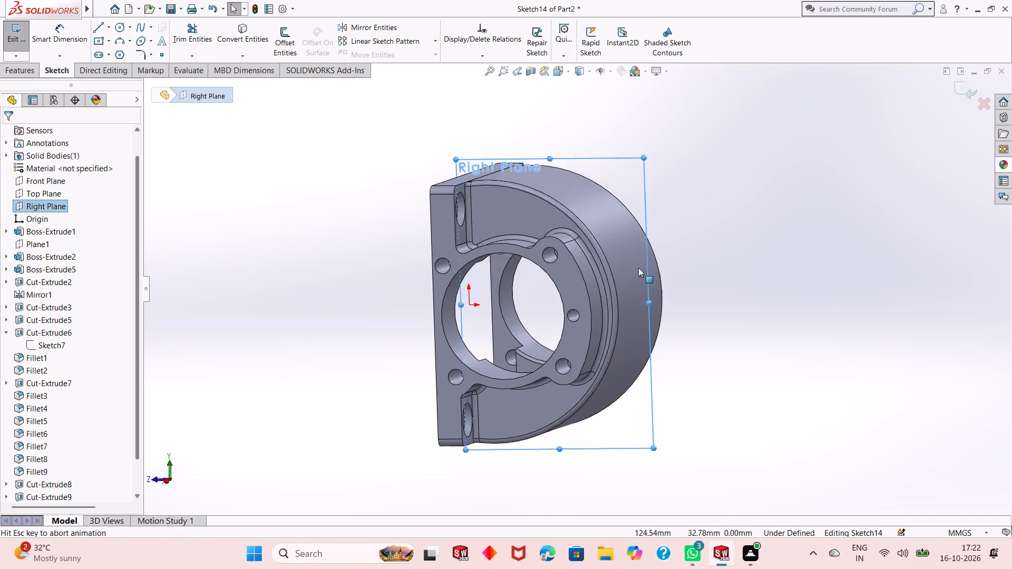
pyautogui.scroll(2, 606, 319)
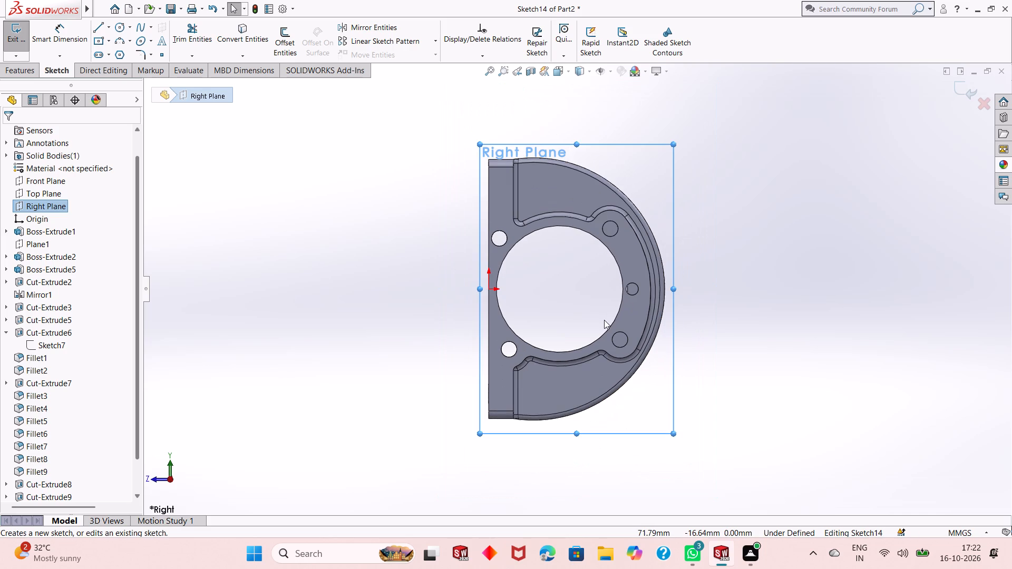
# Sketch a centerline about 175 mm long from the origin, sloping up about 22° past the housing's curved outer wall.
pyautogui.click(109, 22)
pyautogui.click(111, 51)
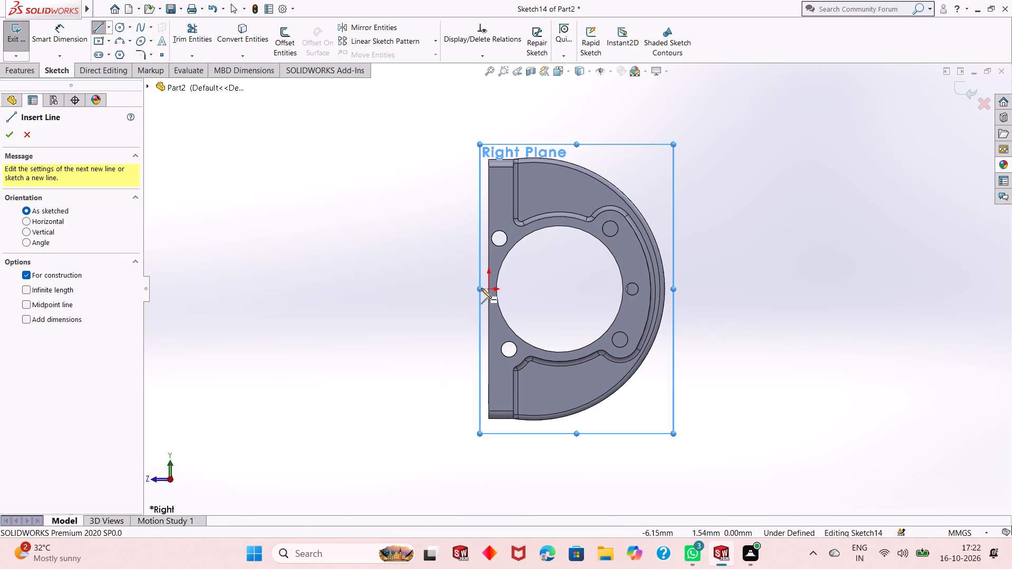
pyautogui.click(488, 291)
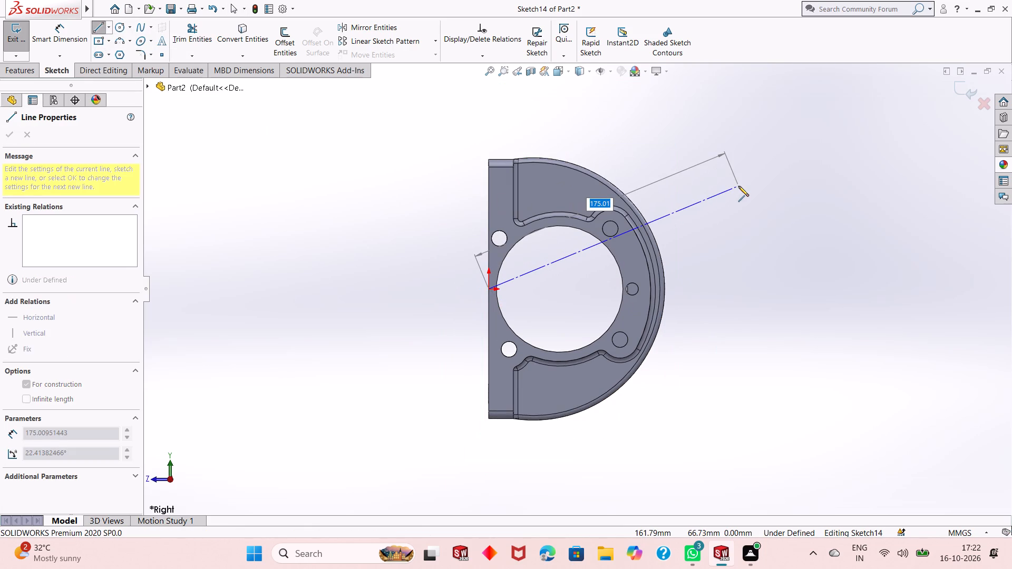
pyautogui.click(739, 186)
pyautogui.rightClick(739, 186)
pyautogui.click(755, 194)
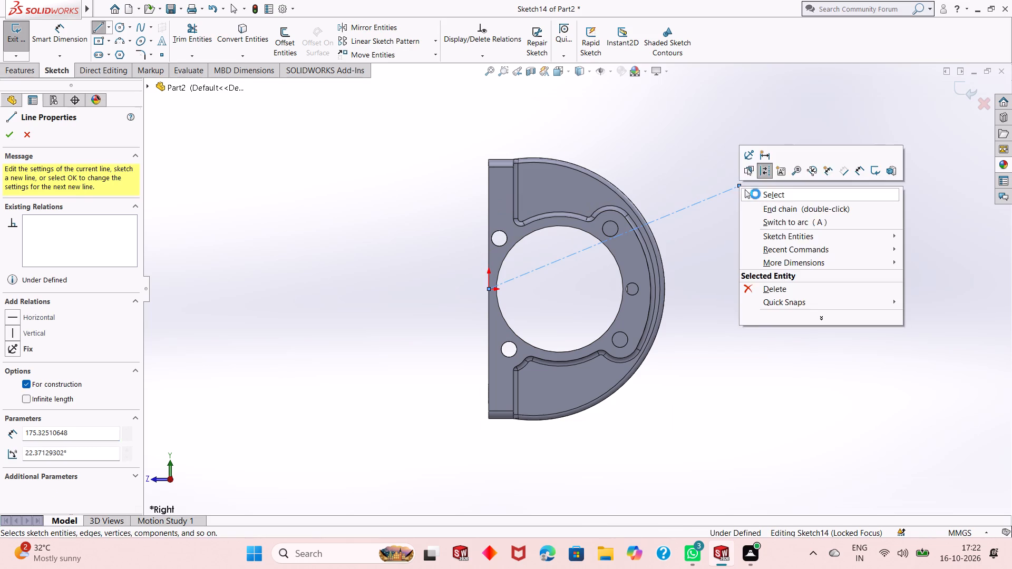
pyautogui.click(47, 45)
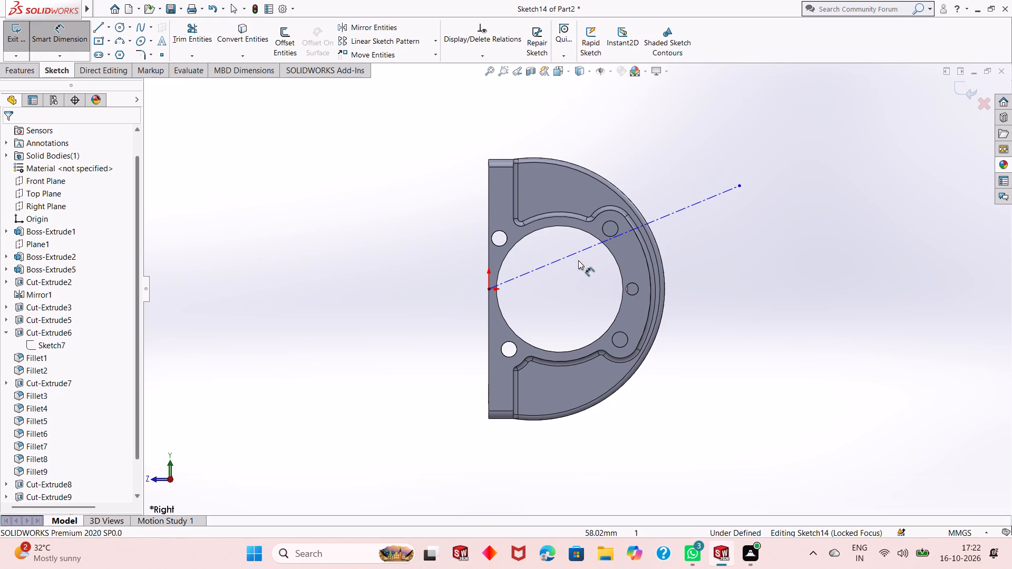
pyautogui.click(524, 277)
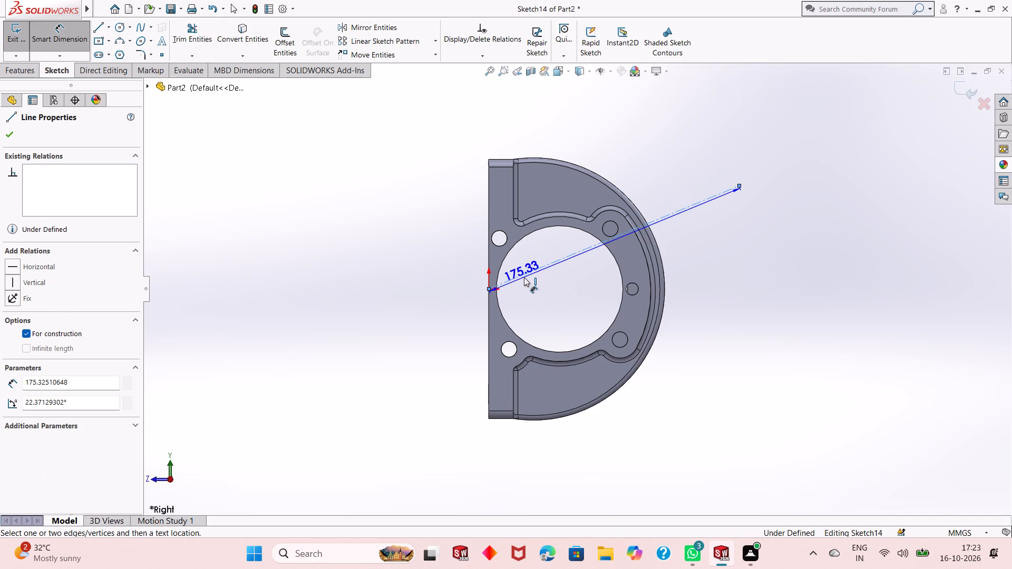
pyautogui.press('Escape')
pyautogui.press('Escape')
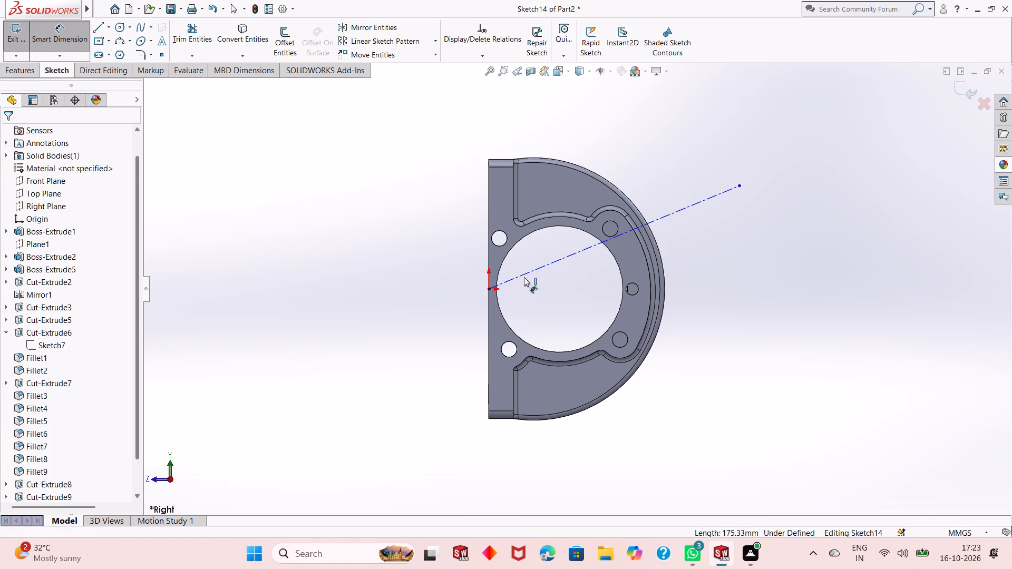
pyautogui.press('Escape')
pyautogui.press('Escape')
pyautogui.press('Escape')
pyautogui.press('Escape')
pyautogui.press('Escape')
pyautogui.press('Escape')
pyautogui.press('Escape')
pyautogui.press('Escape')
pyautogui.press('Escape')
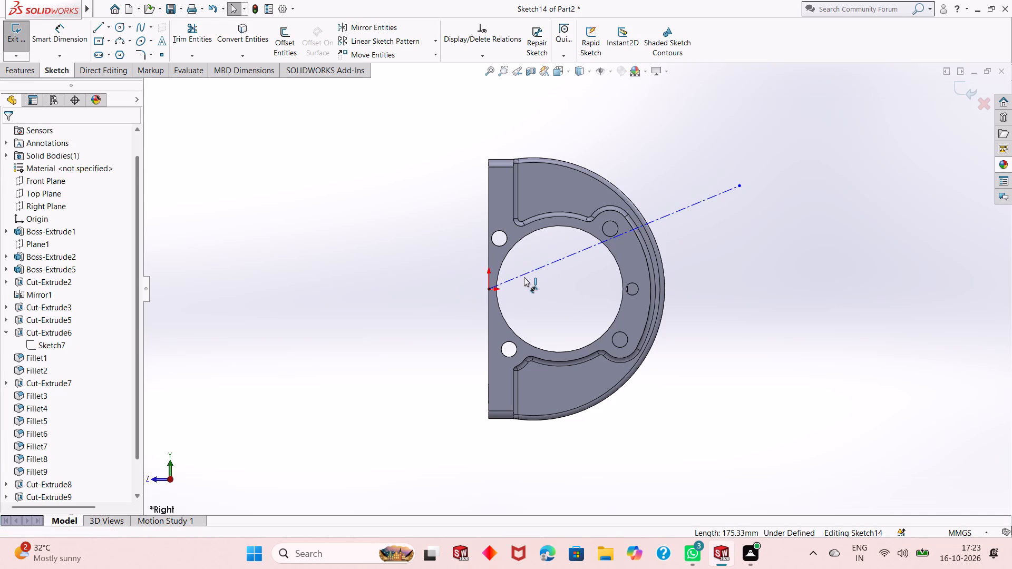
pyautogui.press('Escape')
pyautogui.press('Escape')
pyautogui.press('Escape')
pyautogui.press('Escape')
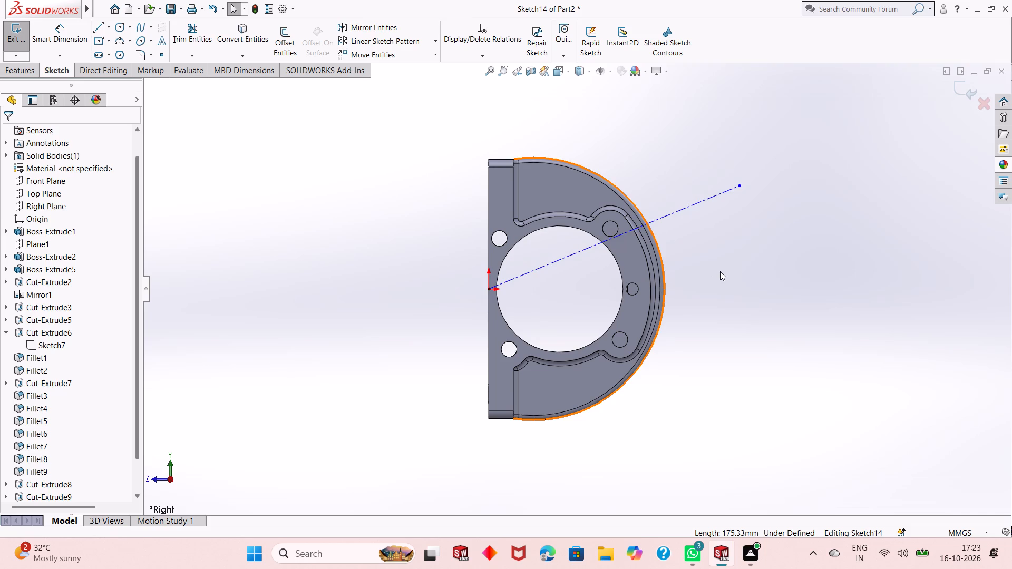
# Undo the sloping centerline drawn from the origin.
pyautogui.hotkey('ctrl', 'z')
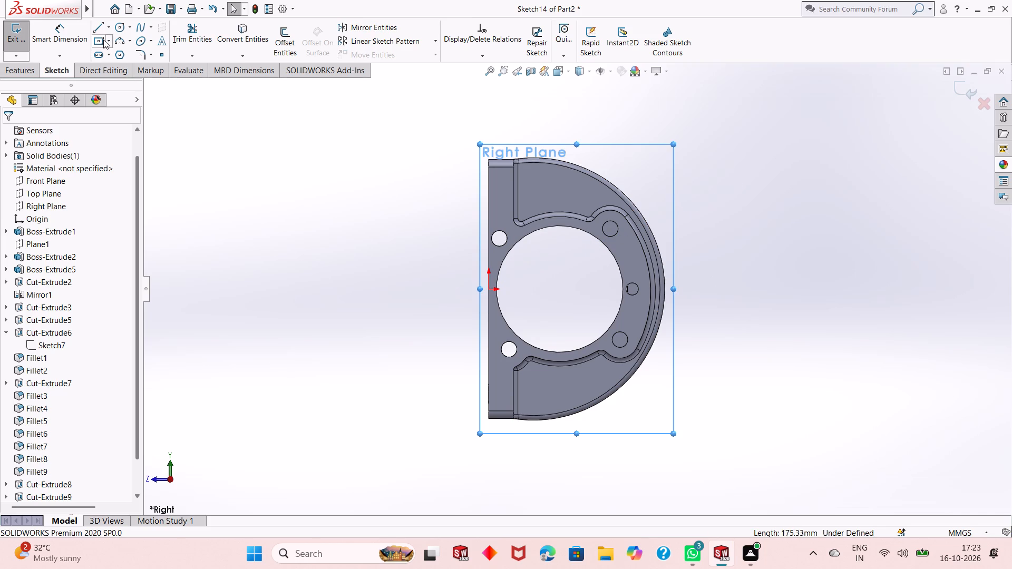
pyautogui.press('Escape')
# Sketch a 106 mm centerline from the centre of the circular bore, sloping up about 27° past the housing's curved outer wall.
pyautogui.click(107, 30)
pyautogui.click(108, 53)
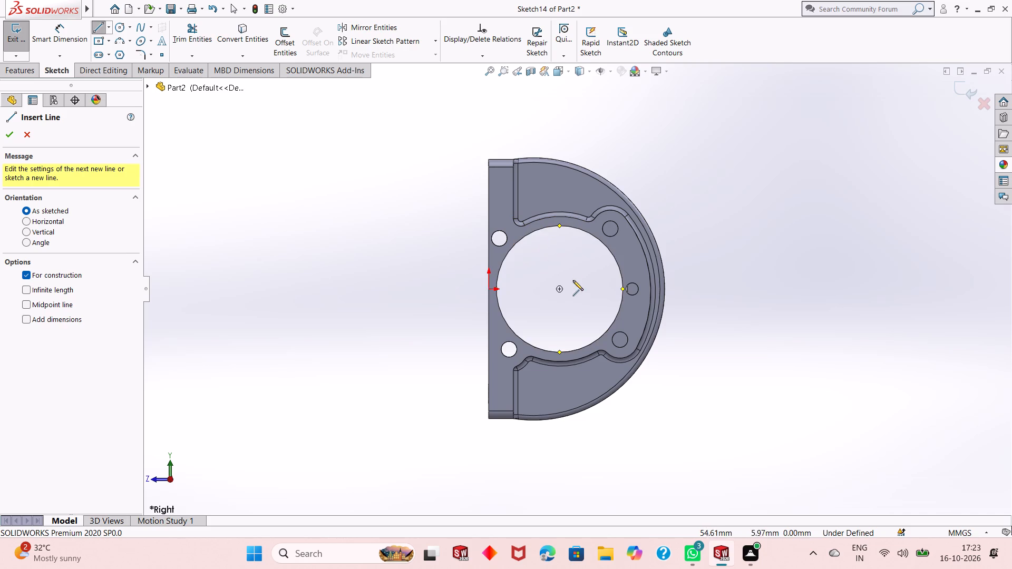
pyautogui.click(559, 289)
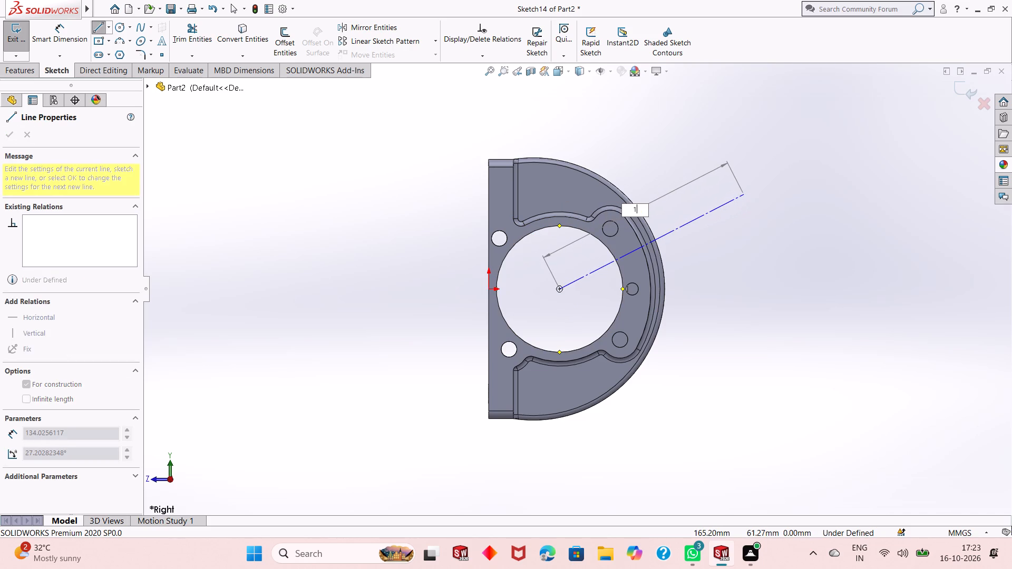
pyautogui.press('1')
pyautogui.press('6')
pyautogui.press('BackSpace')
pyautogui.write('06')
pyautogui.press('Return')
pyautogui.press('Escape')
pyautogui.press('Escape')
pyautogui.press('Escape')
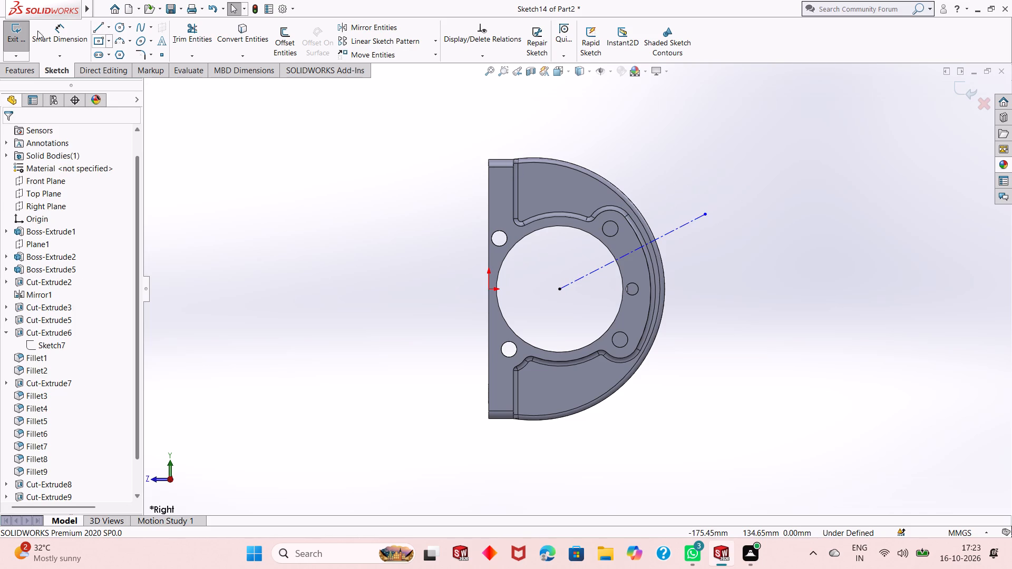
# Dimension the centerline at 30° from the horizontal through the bore centre and close the sketch.
pyautogui.click(49, 35)
pyautogui.click(681, 224)
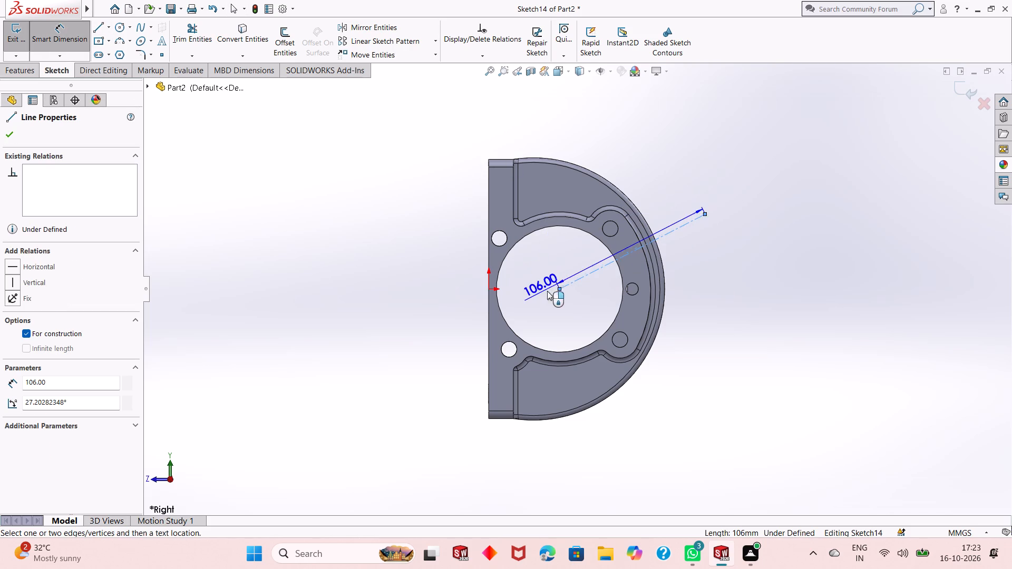
pyautogui.click(559, 291)
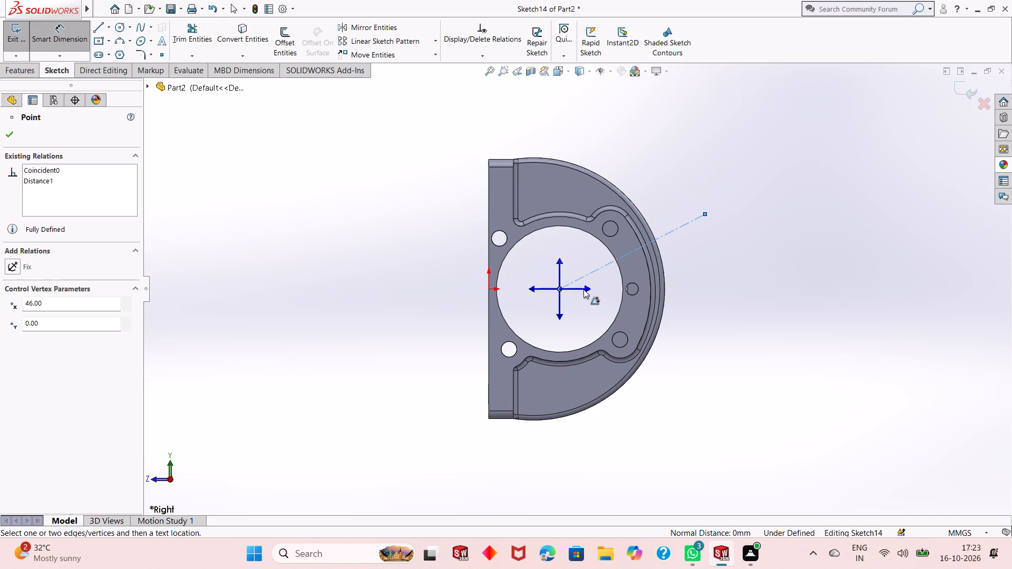
pyautogui.click(583, 289)
pyautogui.click(559, 290)
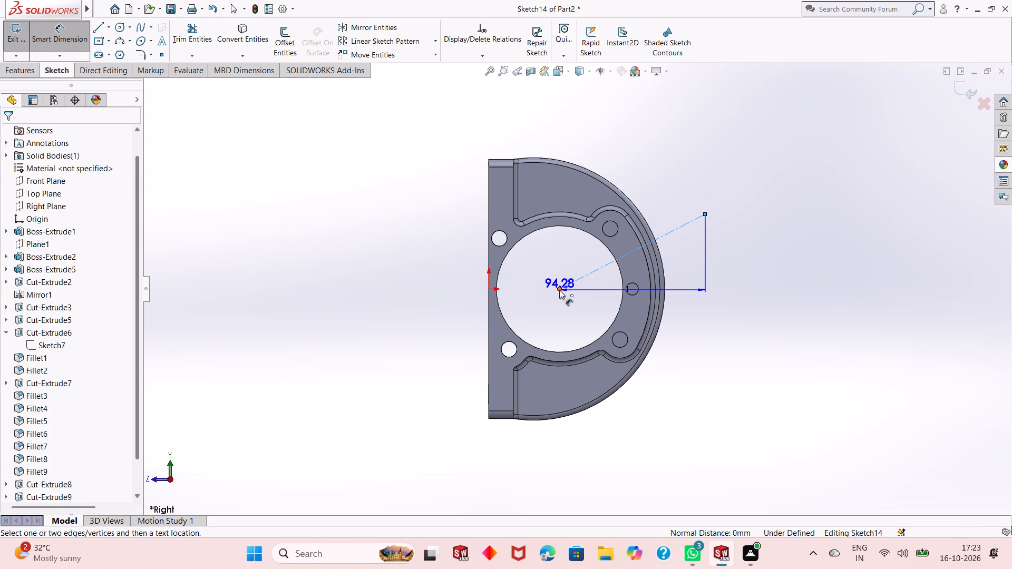
pyautogui.click(586, 290)
pyautogui.click(683, 269)
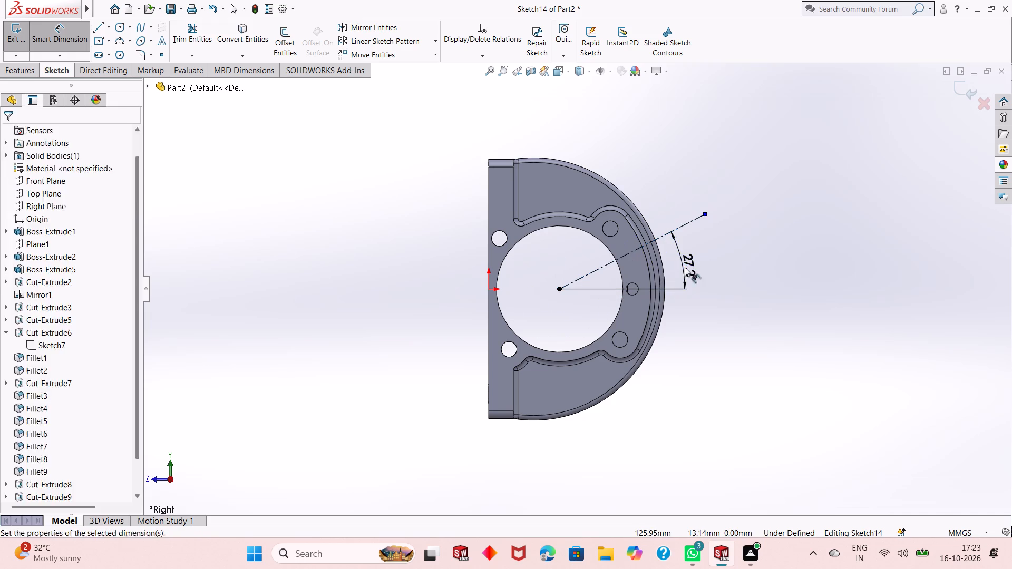
pyautogui.write('30')
pyautogui.press('Return')
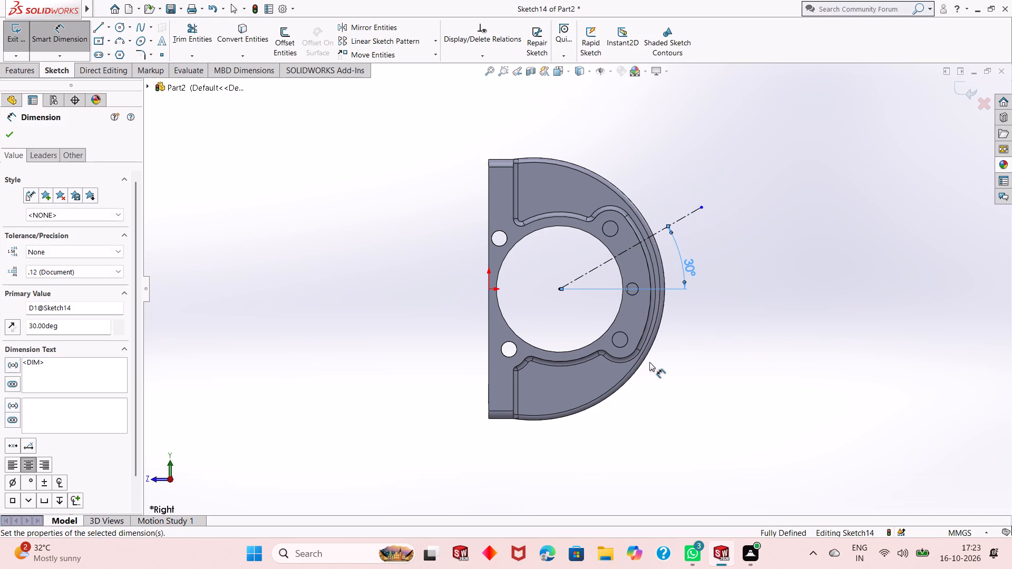
pyautogui.press('Escape')
pyautogui.press('Escape')
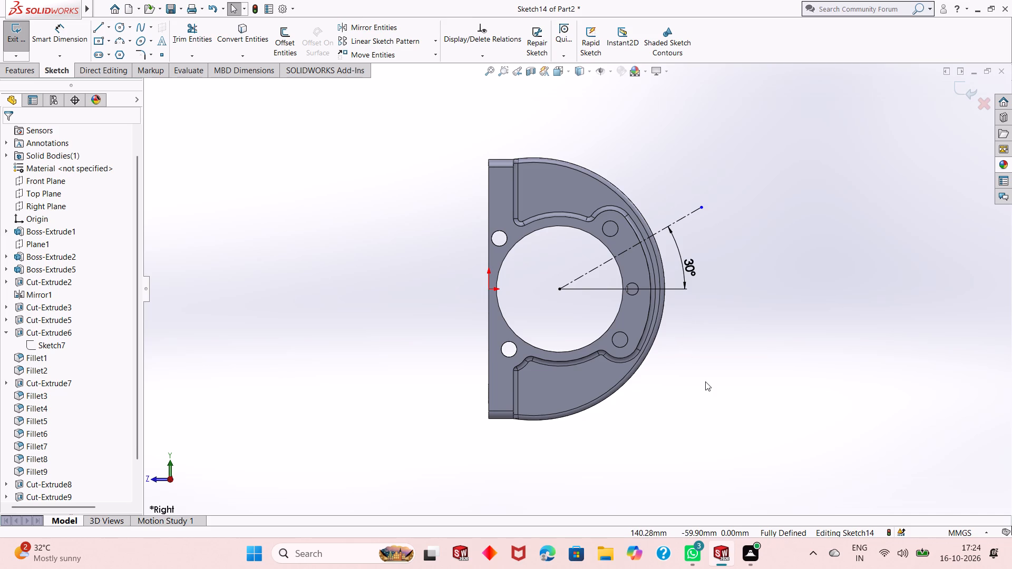
pyautogui.press('Escape')
pyautogui.press('Escape')
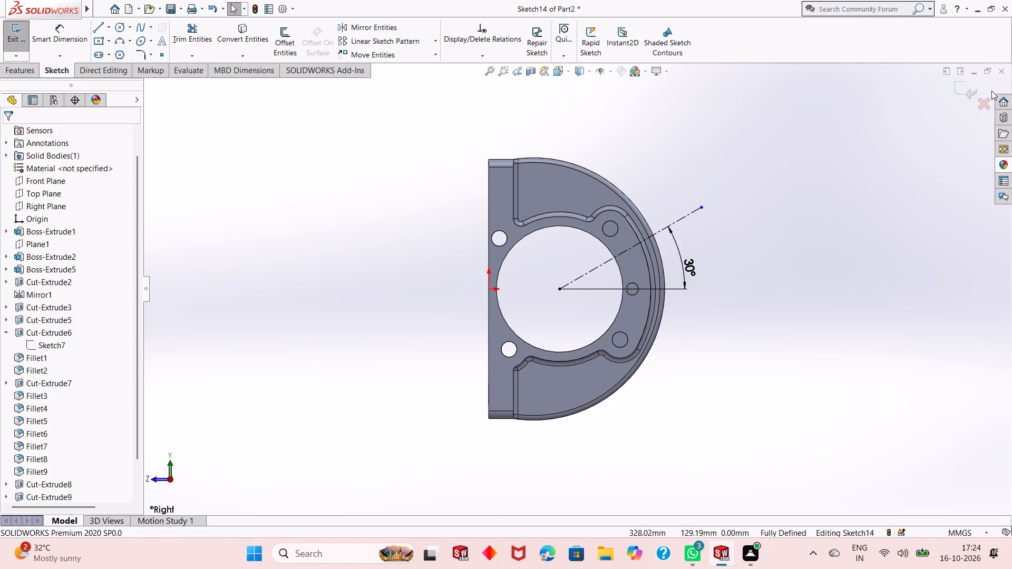
pyautogui.click(967, 94)
# Create a reference plane through the centerline's outer endpoint, perpendicular to the centerline.
pyautogui.moveTo(743, 225); pyautogui.dragTo(717, 248, button='middle')
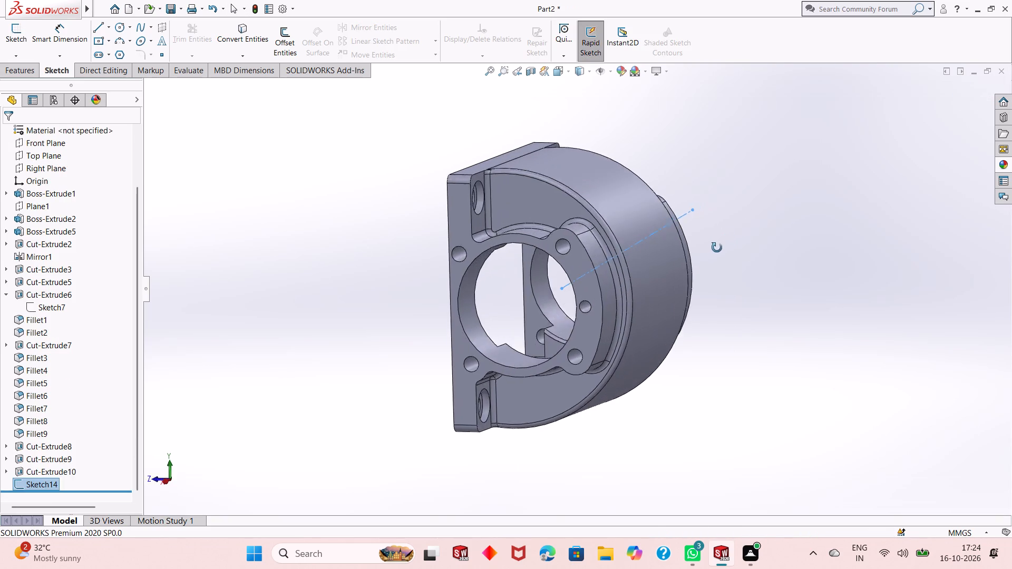
pyautogui.moveTo(717, 248); pyautogui.dragTo(641, 278, button='middle')
pyautogui.moveTo(641, 275); pyautogui.dragTo(641, 183, button='middle')
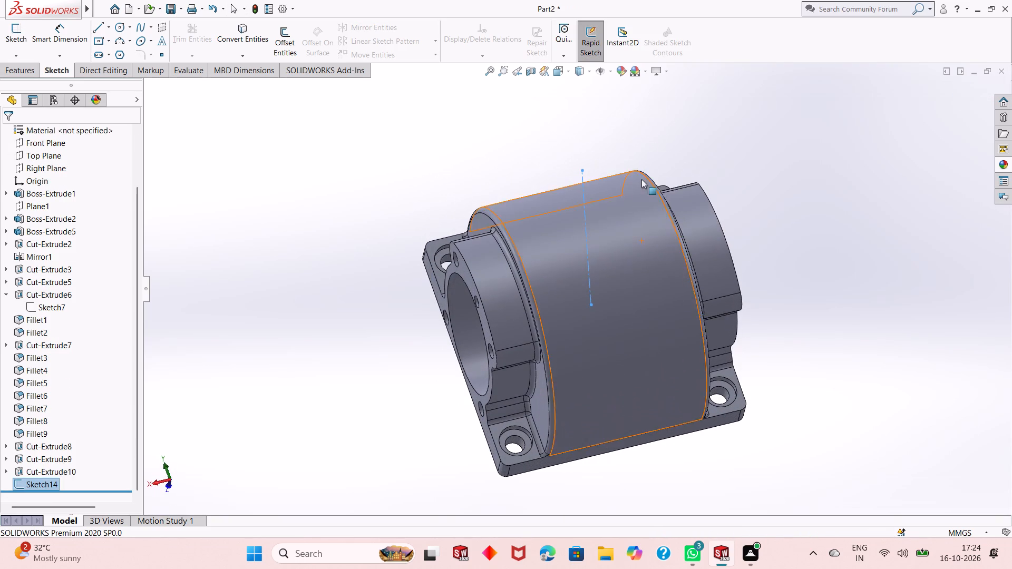
pyautogui.moveTo(665, 387); pyautogui.dragTo(837, 252, button='middle')
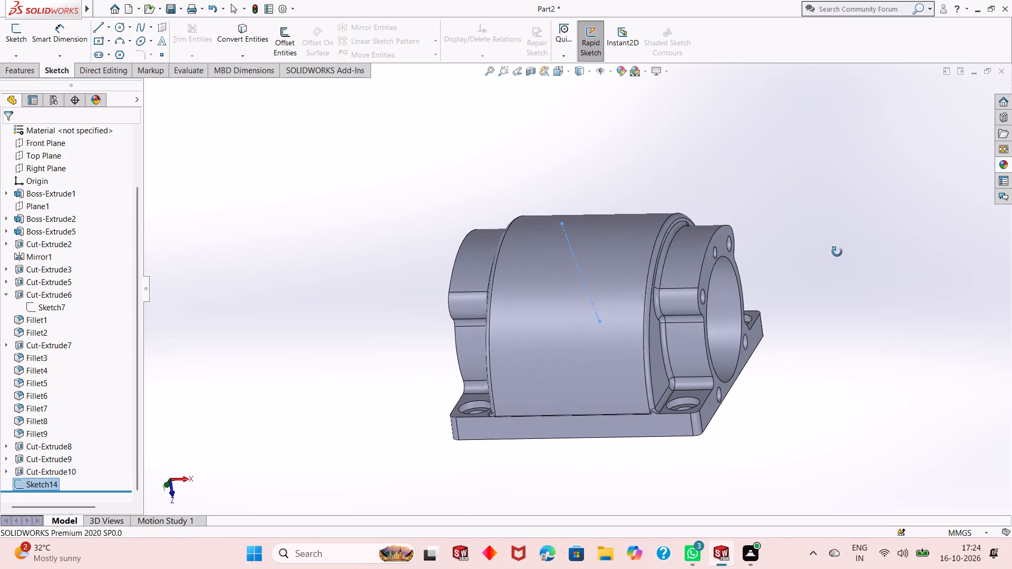
pyautogui.moveTo(837, 252); pyautogui.dragTo(837, 255, button='middle')
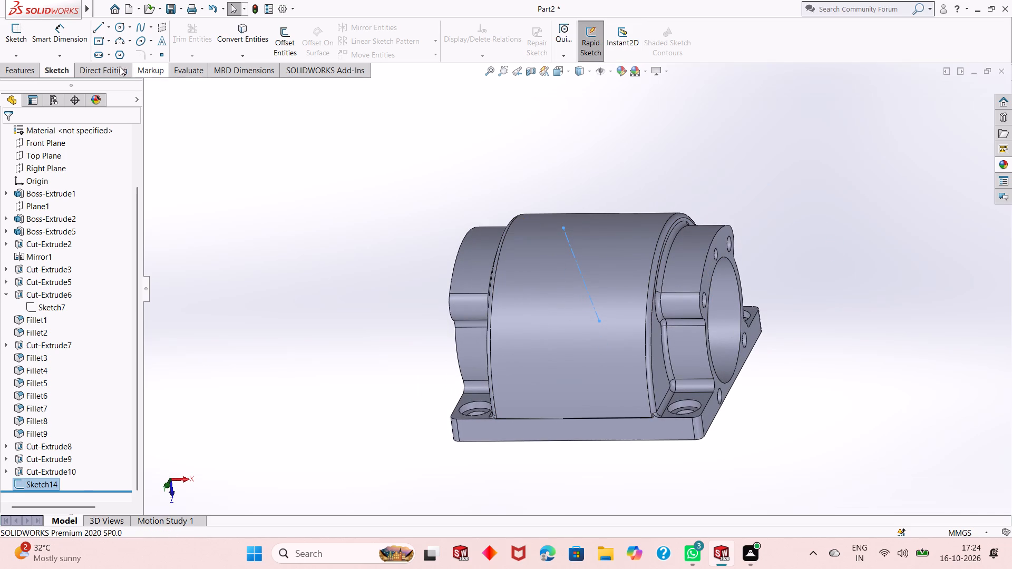
pyautogui.click(7, 70)
pyautogui.click(517, 44)
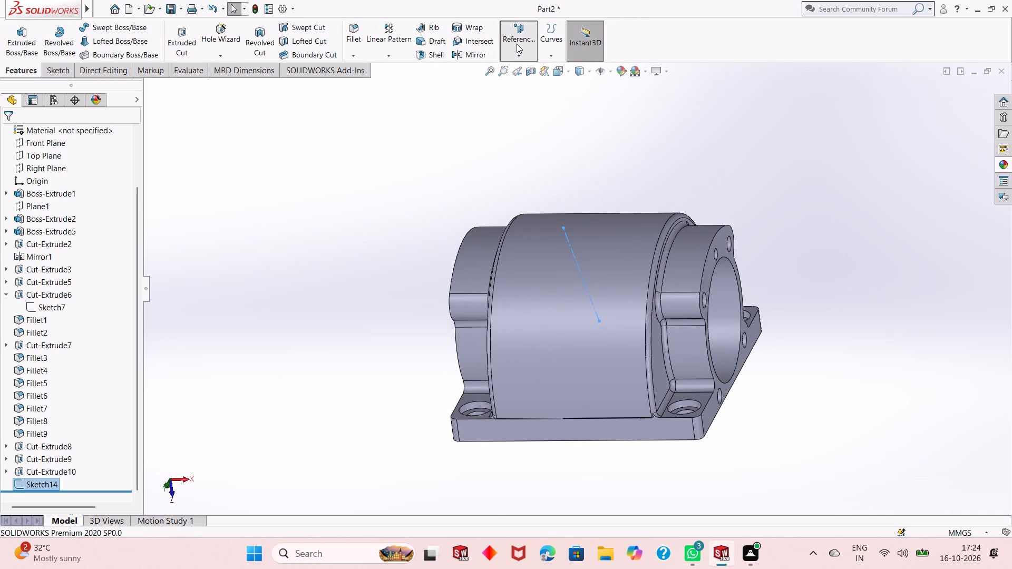
pyautogui.click(520, 65)
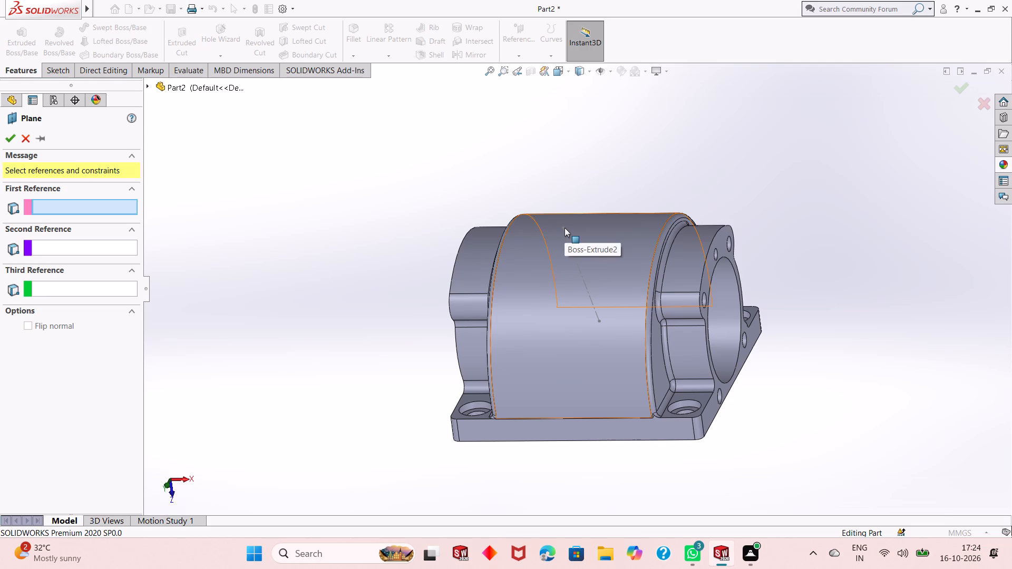
pyautogui.click(563, 227)
pyautogui.moveTo(770, 164); pyautogui.dragTo(737, 205, button='middle')
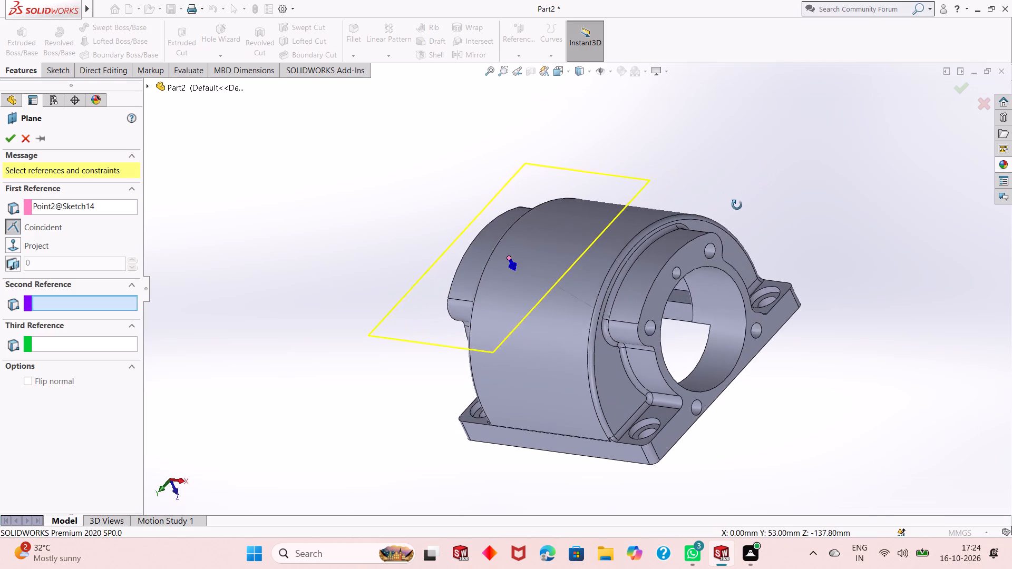
pyautogui.moveTo(737, 205); pyautogui.dragTo(727, 218, button='middle')
pyautogui.click(555, 292)
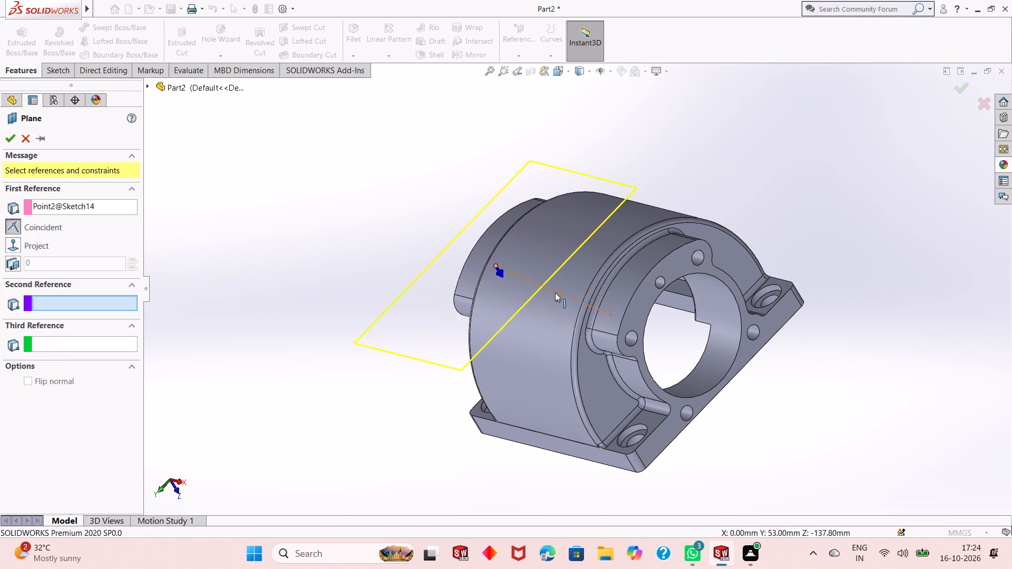
pyautogui.click(12, 144)
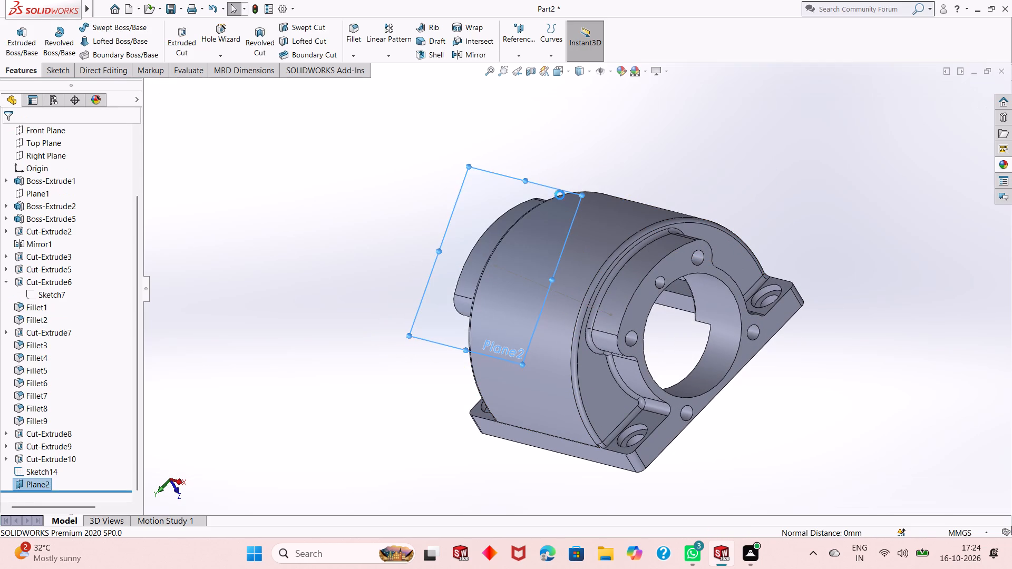
# Start a new sketch on the angled reference plane, viewed face-on.
pyautogui.rightClick(472, 189)
pyautogui.click(499, 176)
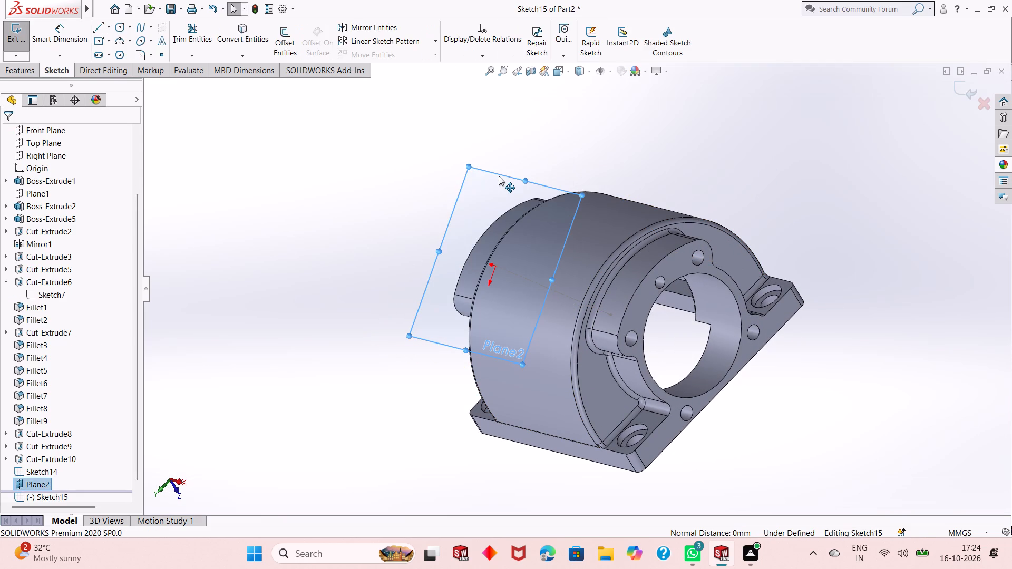
pyautogui.hotkey('ctrl', '8')
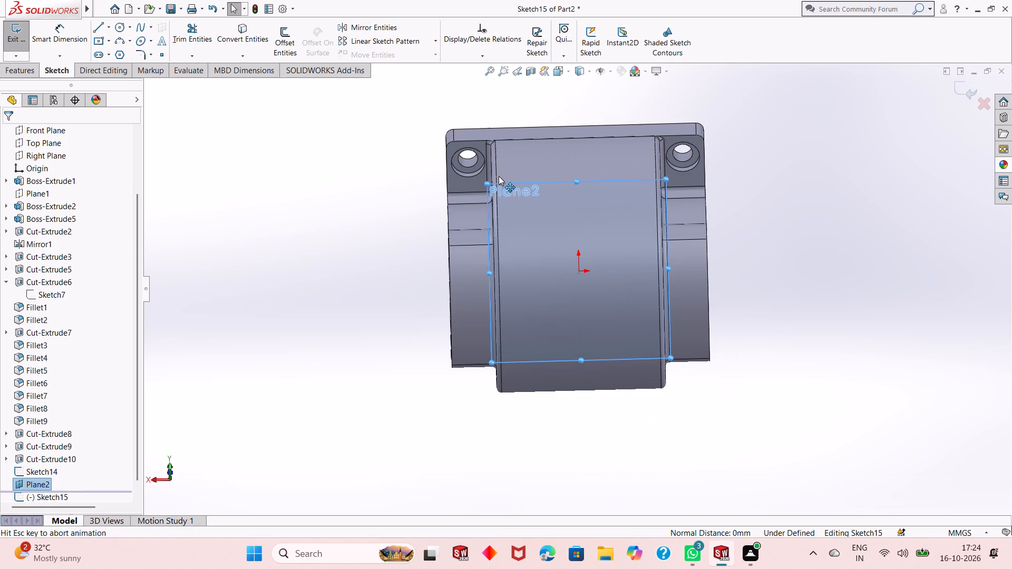
pyautogui.press('Escape')
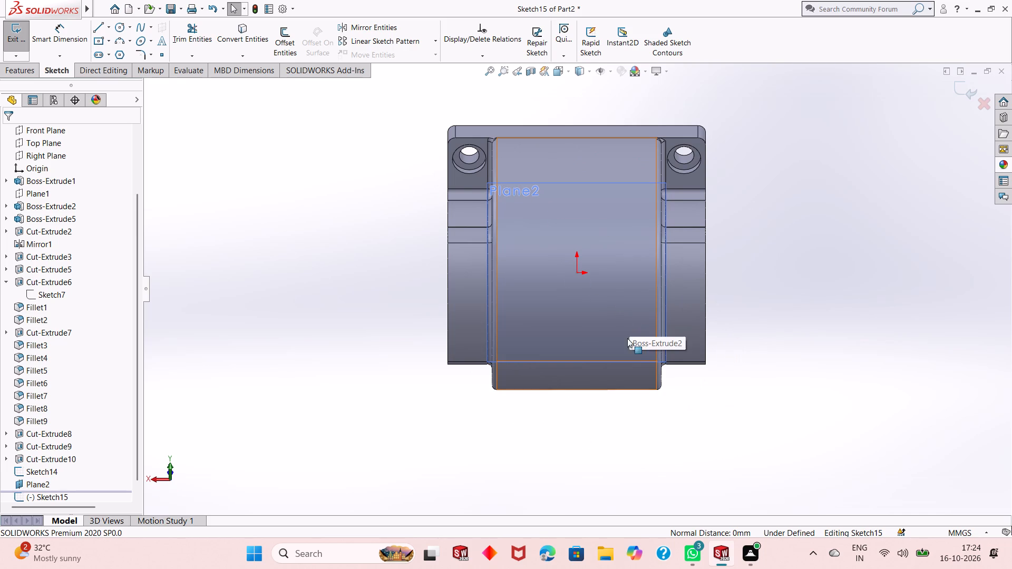
# Sketch a centre rectangle about 46 by 67 mm on the angled plane, centred on the centerline's outer endpoint.
pyautogui.moveTo(625, 346); pyautogui.dragTo(608, 188, button='middle')
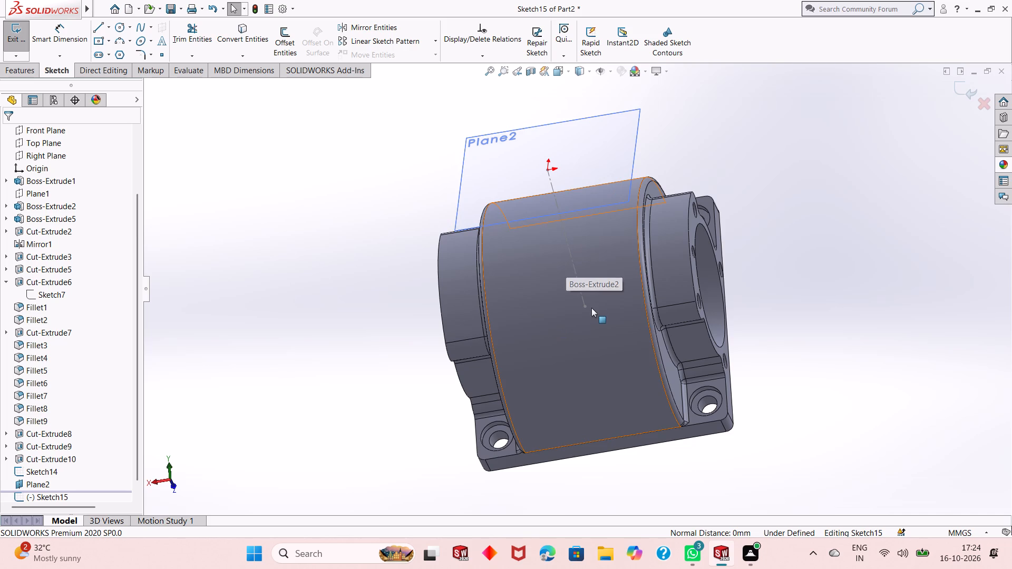
pyautogui.moveTo(591, 308); pyautogui.dragTo(860, 151, button='middle')
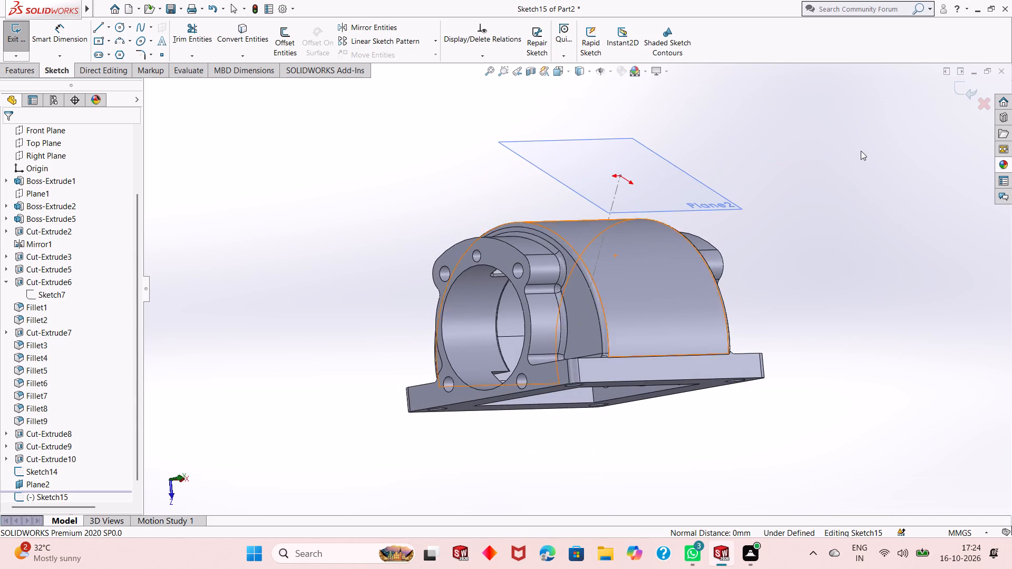
pyautogui.moveTo(771, 192); pyautogui.dragTo(815, 284, button='middle')
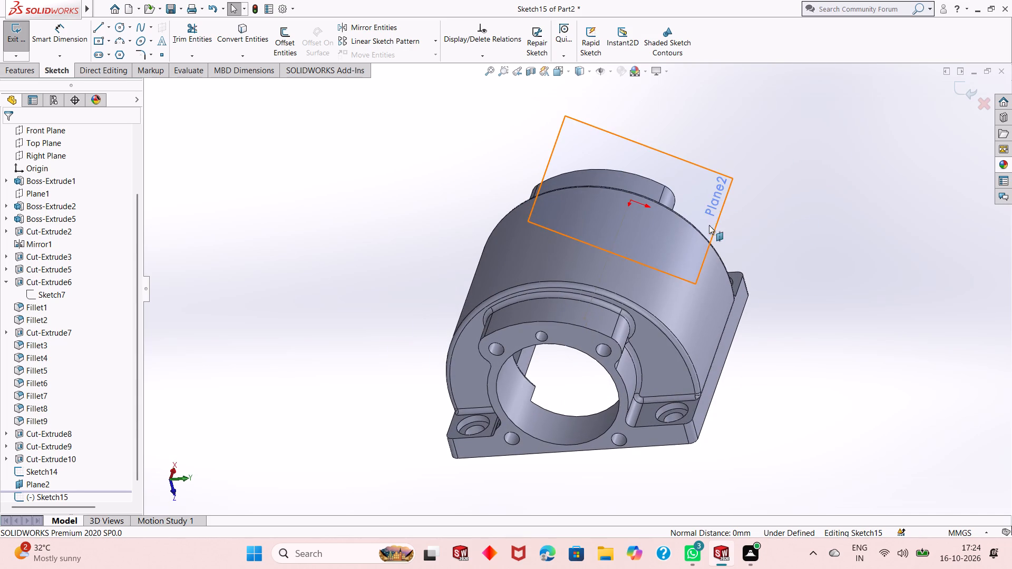
pyautogui.scroll(-2, 684, 202)
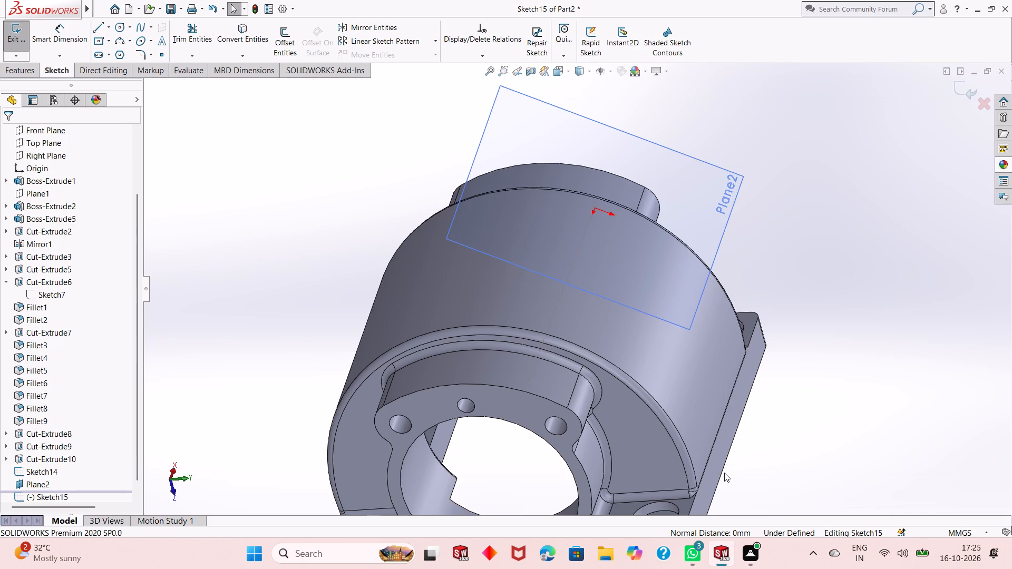
pyautogui.click(101, 43)
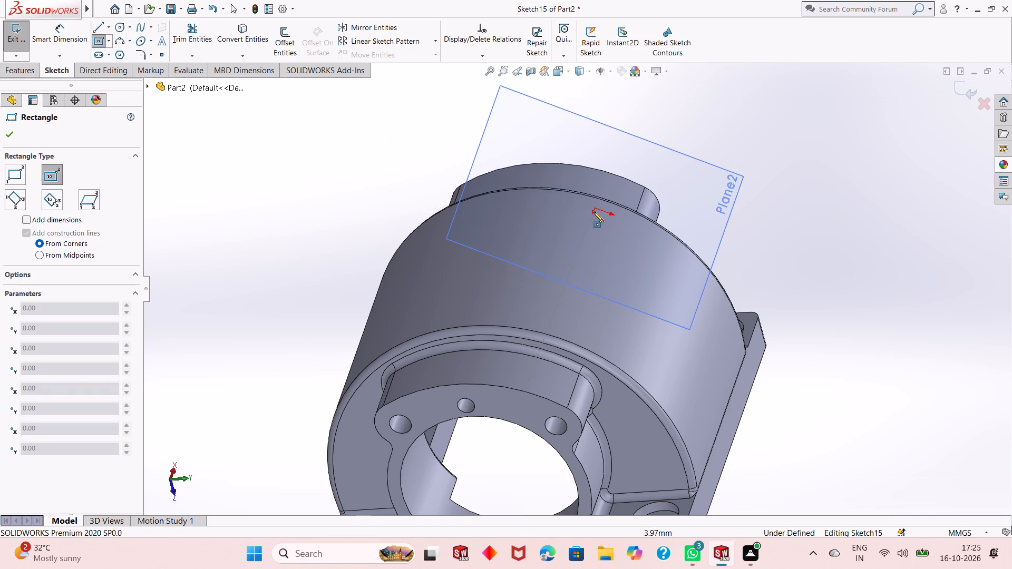
pyautogui.click(595, 207)
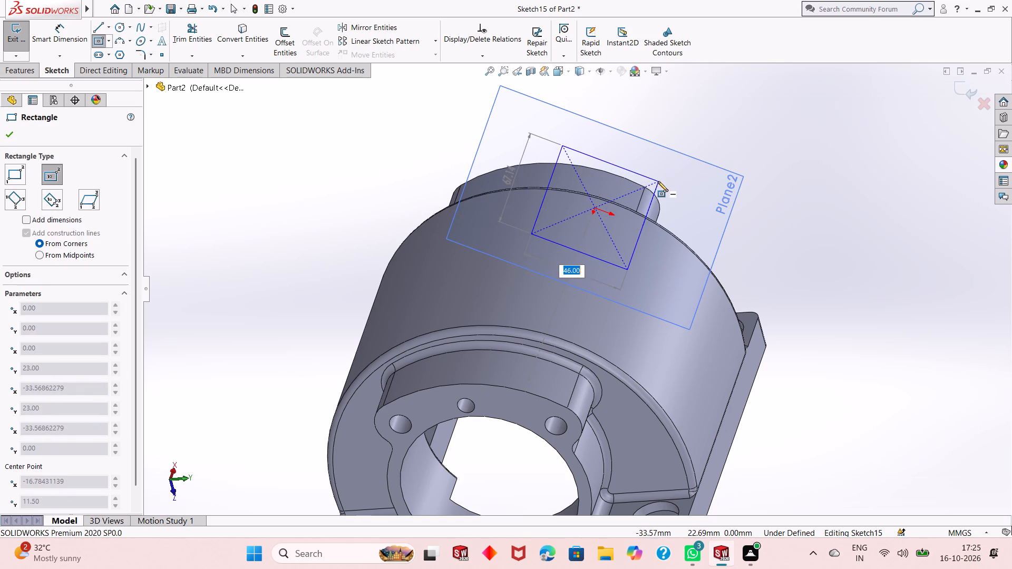
pyautogui.click(658, 181)
pyautogui.rightClick(277, 137)
pyautogui.click(305, 146)
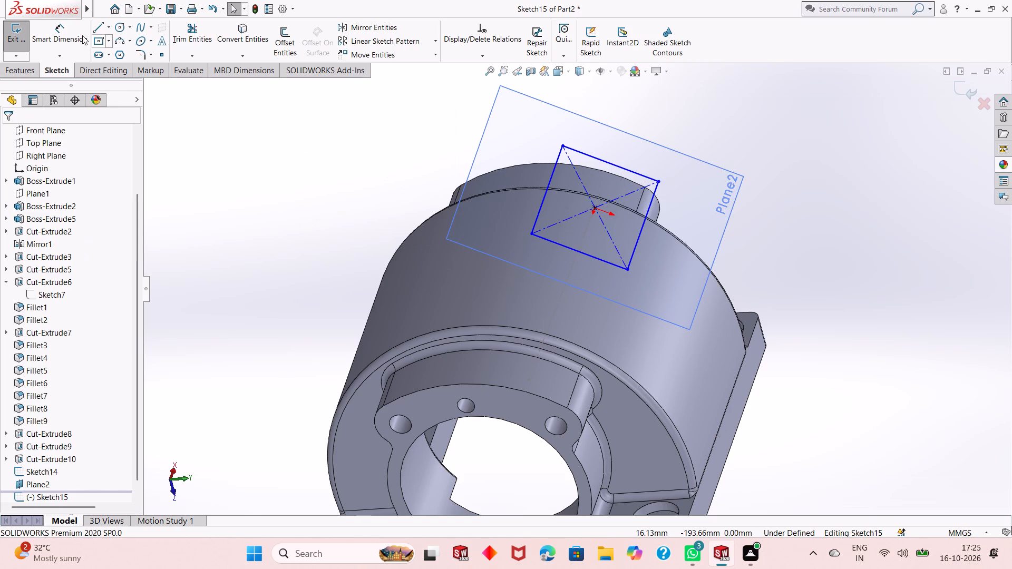
# Dimension the rectangle 50 mm across the housing's axis and 44 mm along it.
pyautogui.click(61, 35)
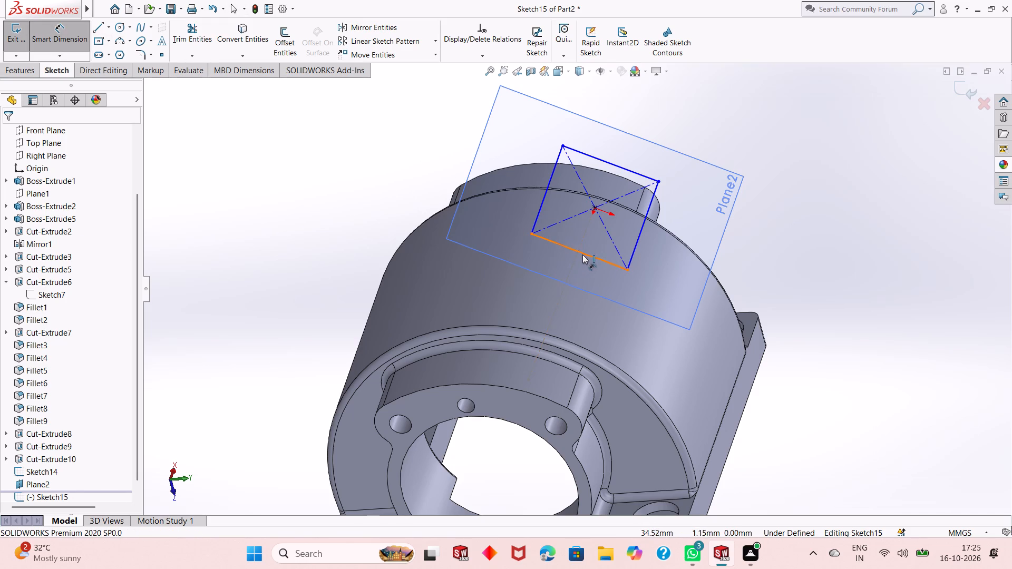
pyautogui.click(585, 255)
pyautogui.click(552, 308)
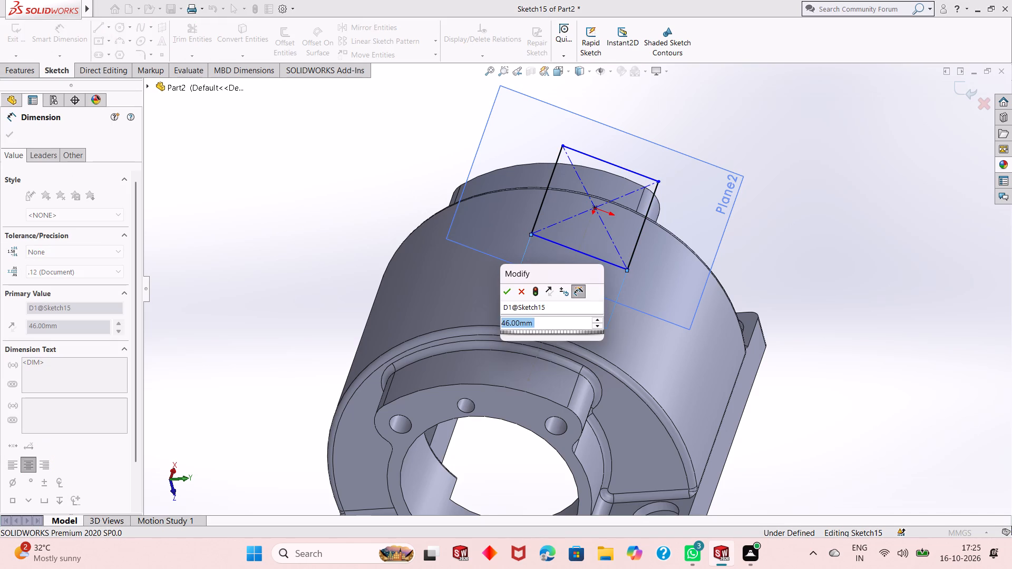
pyautogui.write('50+')
pyautogui.press('BackSpace')
pyautogui.press('Return')
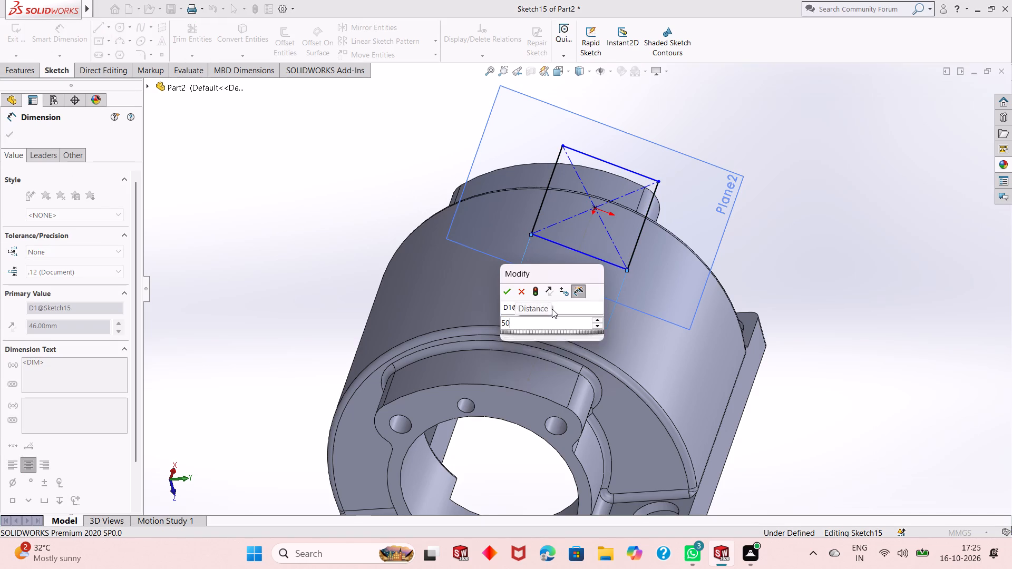
pyautogui.click(648, 225)
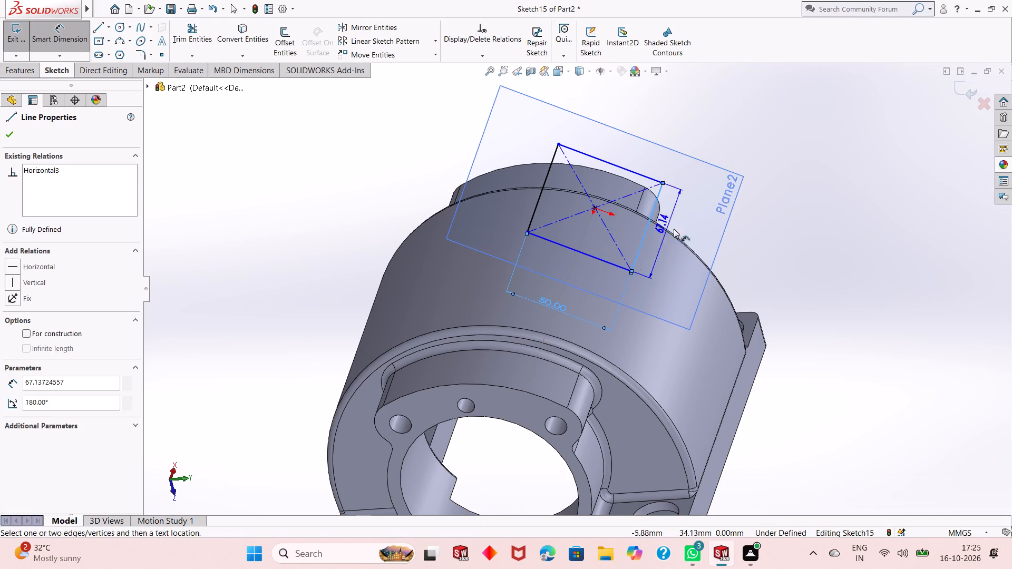
pyautogui.click(693, 243)
pyautogui.press('4')
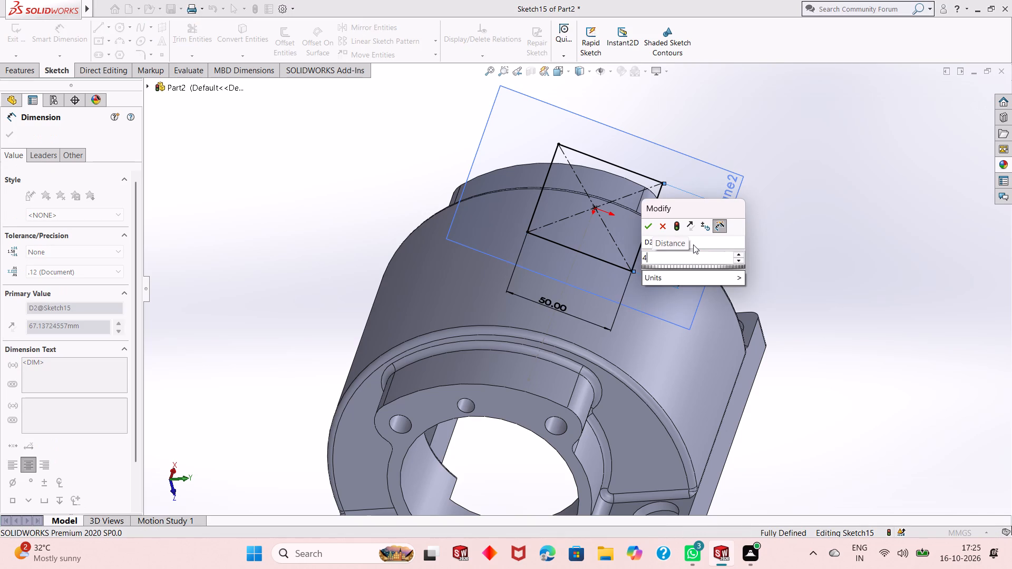
pyautogui.press('8')
pyautogui.press('BackSpace')
pyautogui.press('4')
pyautogui.press('Return')
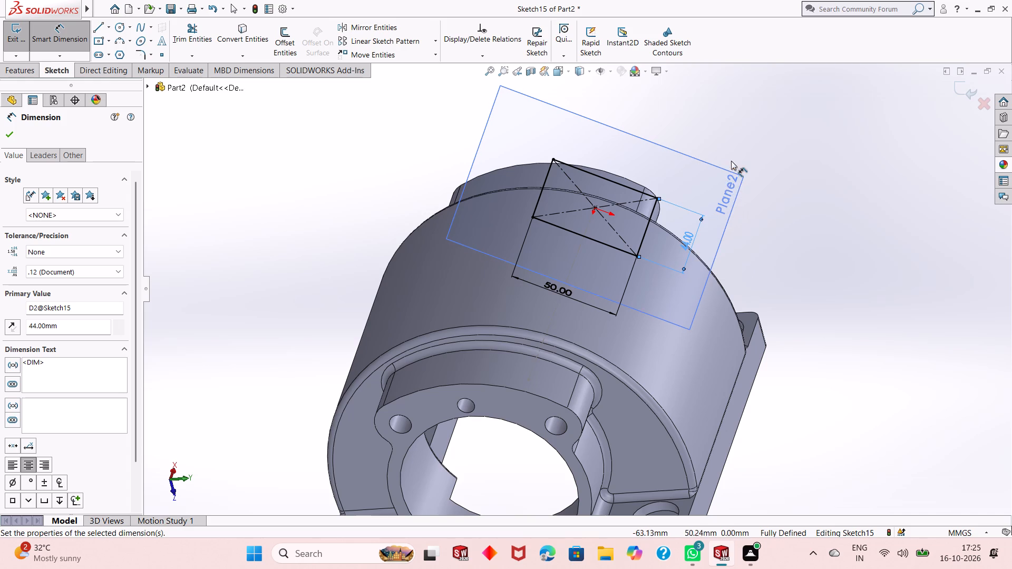
pyautogui.scroll(-2, 731, 160)
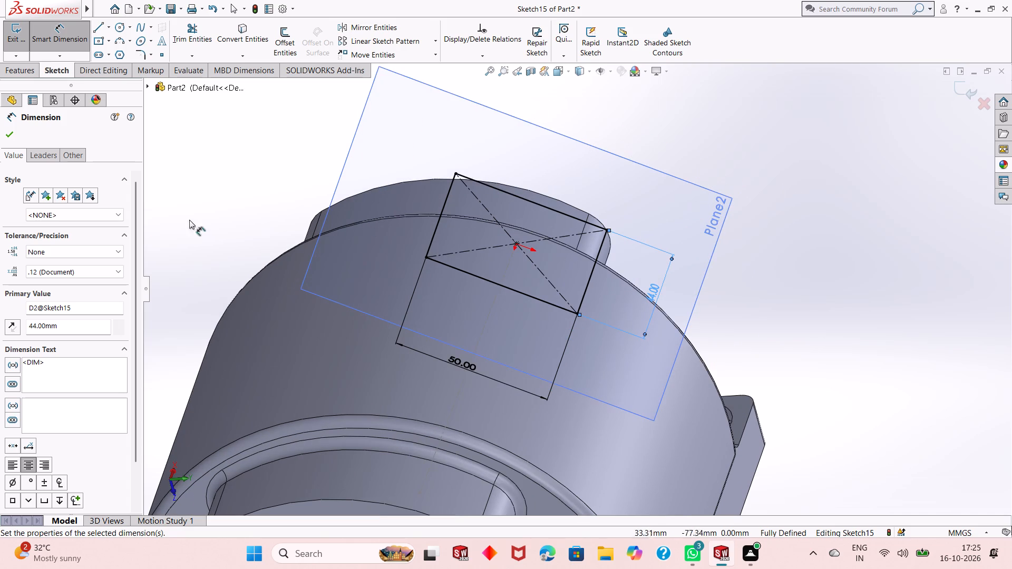
pyautogui.click(6, 142)
pyautogui.click(7, 139)
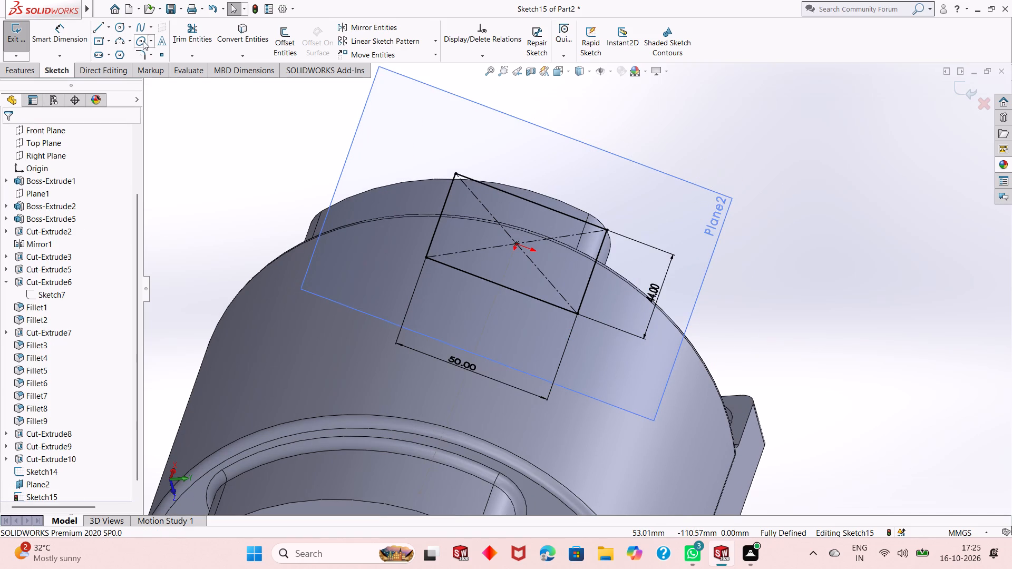
# Extrude the rectangle as a boss in the reversed direction, ending at the housing's curved outer wall.
pyautogui.click(33, 67)
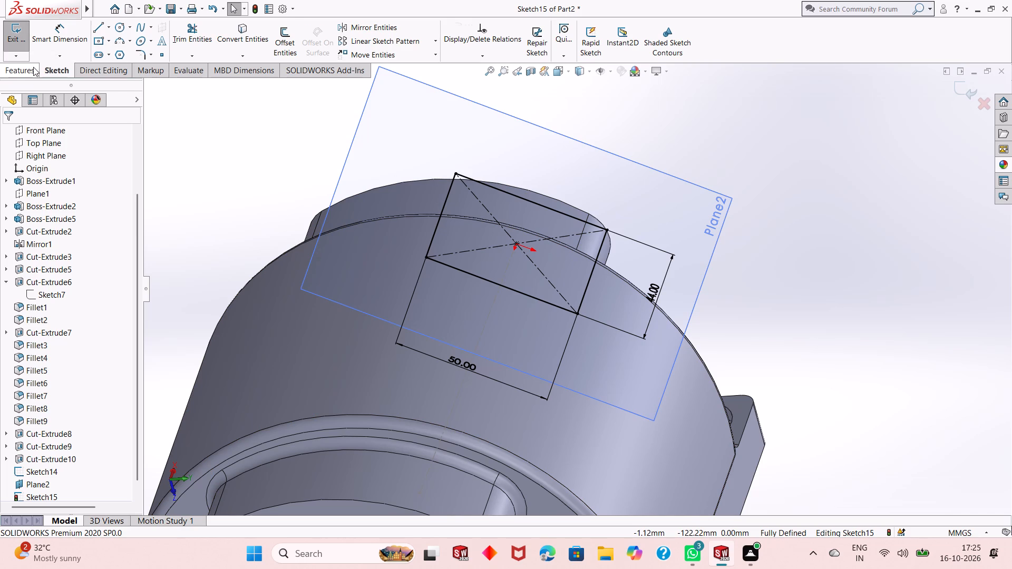
pyautogui.click(27, 46)
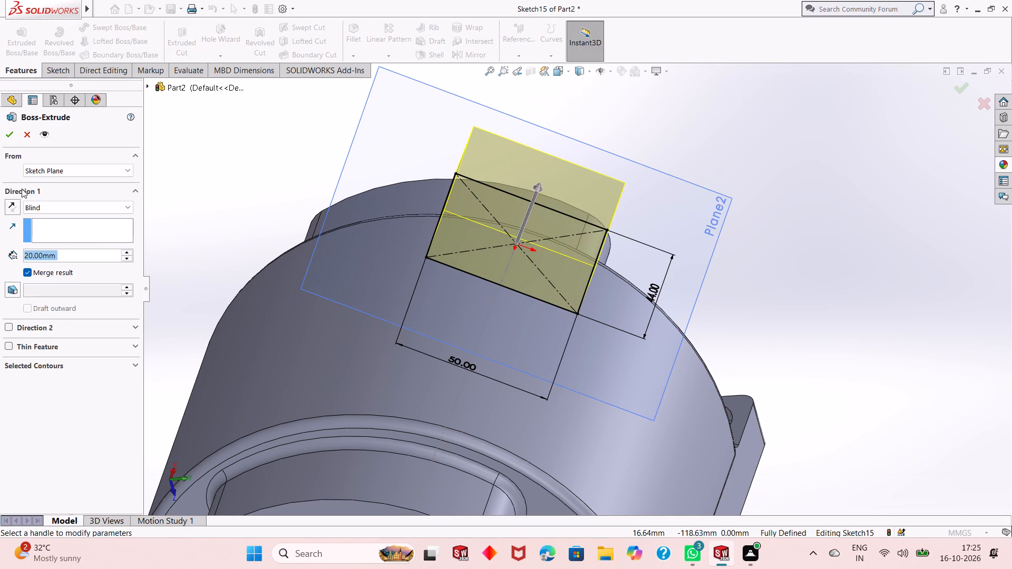
pyautogui.click(15, 204)
pyautogui.click(50, 204)
pyautogui.click(72, 237)
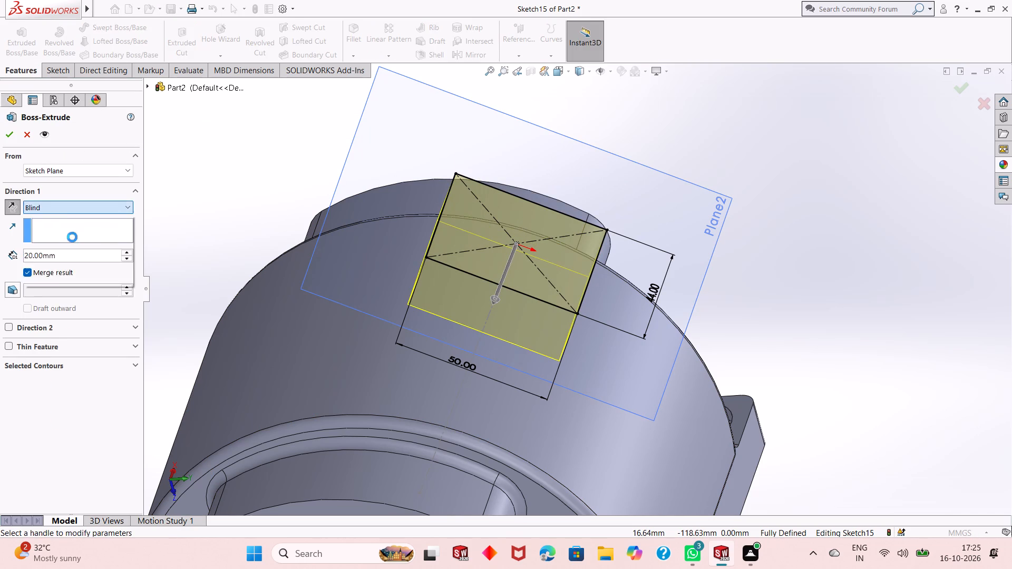
pyautogui.click(7, 136)
pyautogui.scroll(2, 431, 300)
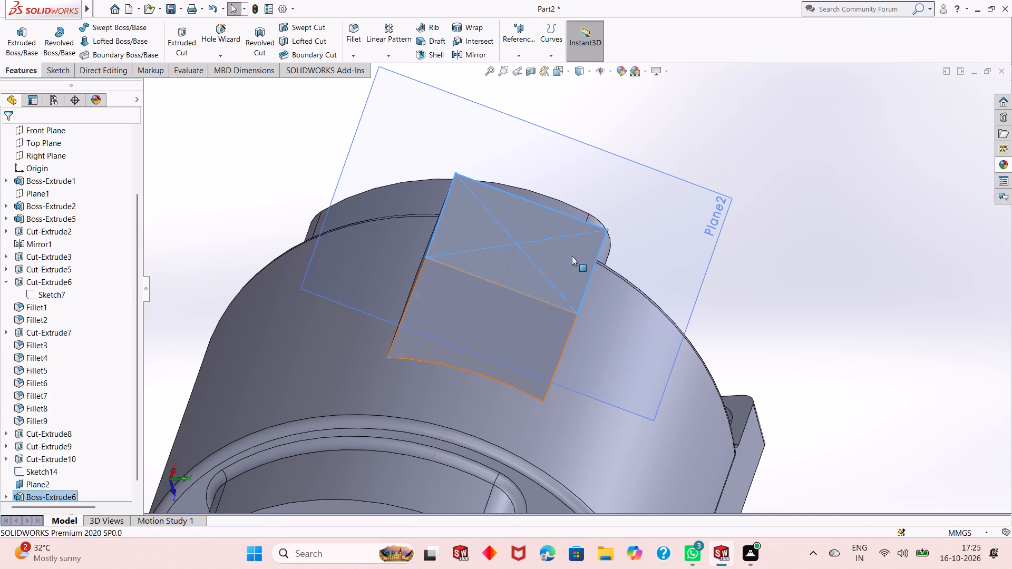
# Hide the angled reference plane.
pyautogui.click(772, 256)
pyautogui.rightClick(641, 209)
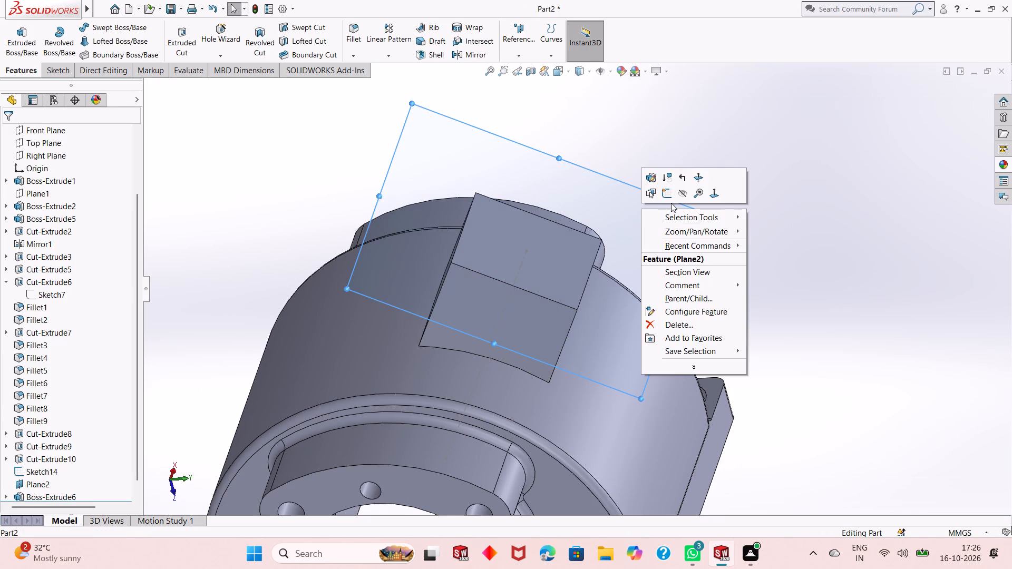
pyautogui.click(680, 193)
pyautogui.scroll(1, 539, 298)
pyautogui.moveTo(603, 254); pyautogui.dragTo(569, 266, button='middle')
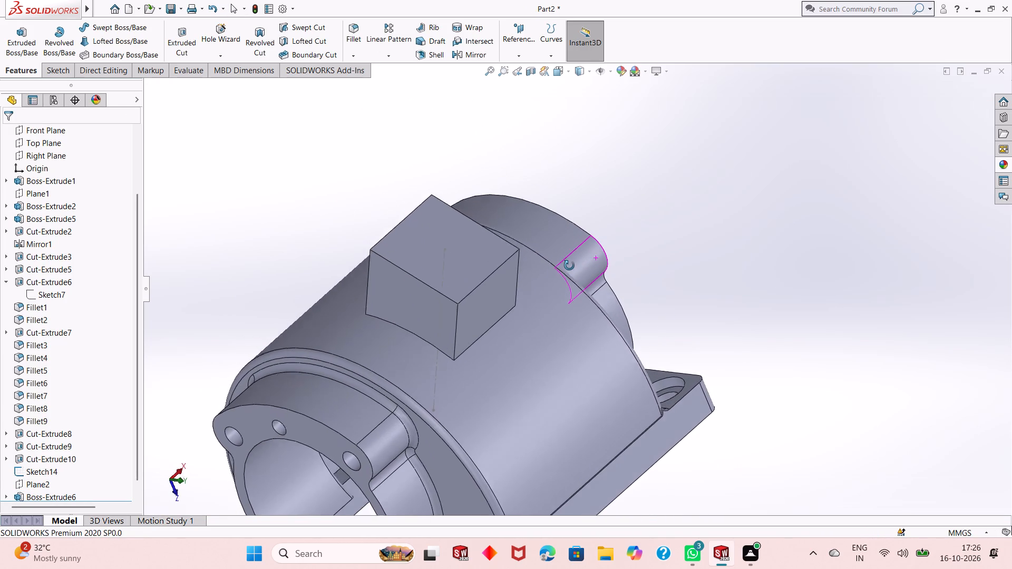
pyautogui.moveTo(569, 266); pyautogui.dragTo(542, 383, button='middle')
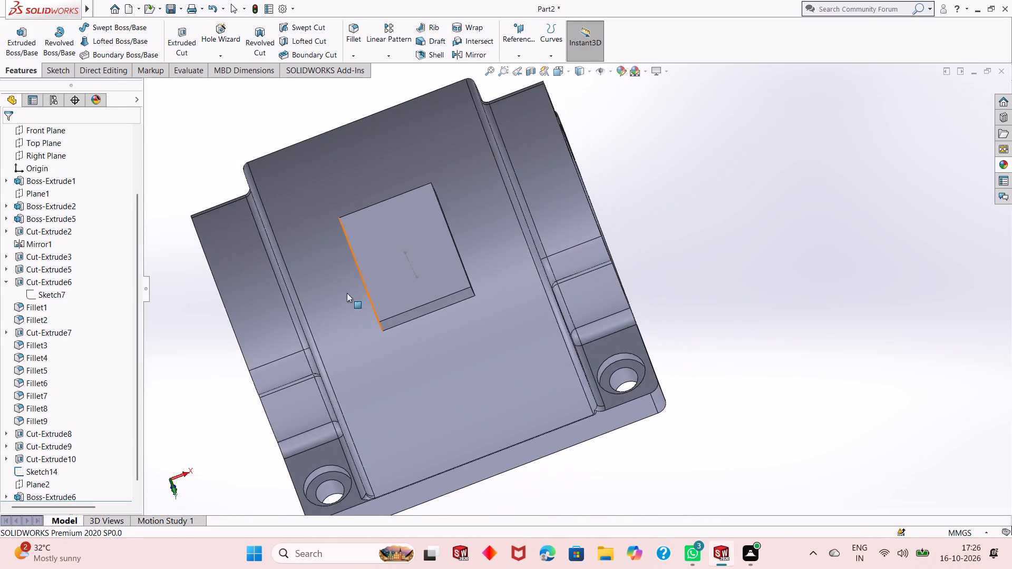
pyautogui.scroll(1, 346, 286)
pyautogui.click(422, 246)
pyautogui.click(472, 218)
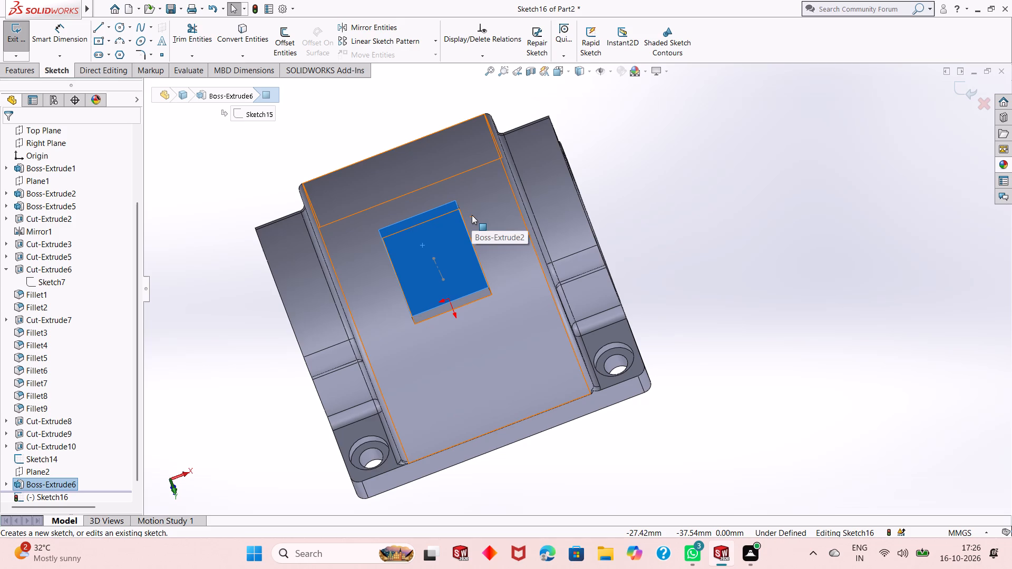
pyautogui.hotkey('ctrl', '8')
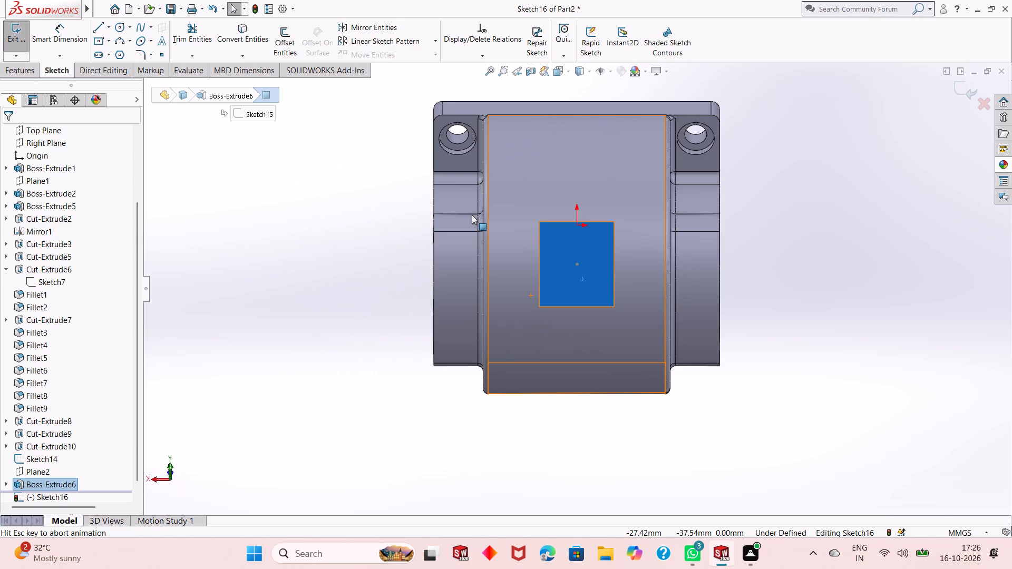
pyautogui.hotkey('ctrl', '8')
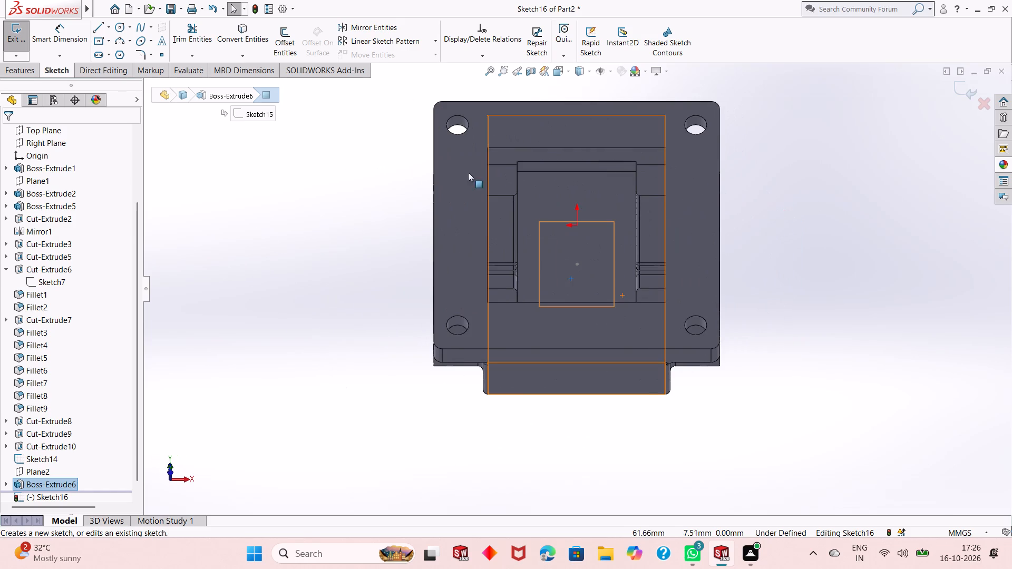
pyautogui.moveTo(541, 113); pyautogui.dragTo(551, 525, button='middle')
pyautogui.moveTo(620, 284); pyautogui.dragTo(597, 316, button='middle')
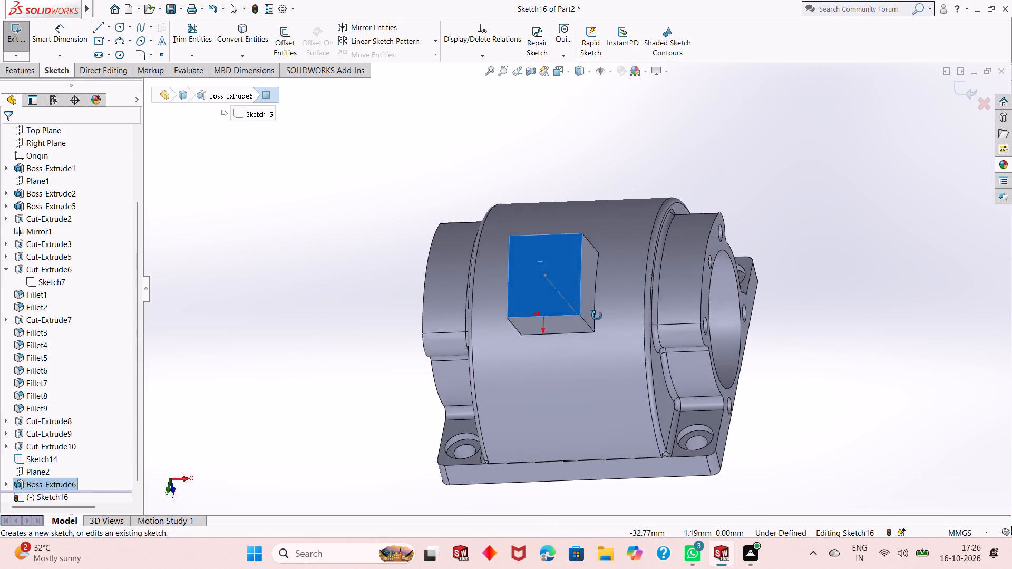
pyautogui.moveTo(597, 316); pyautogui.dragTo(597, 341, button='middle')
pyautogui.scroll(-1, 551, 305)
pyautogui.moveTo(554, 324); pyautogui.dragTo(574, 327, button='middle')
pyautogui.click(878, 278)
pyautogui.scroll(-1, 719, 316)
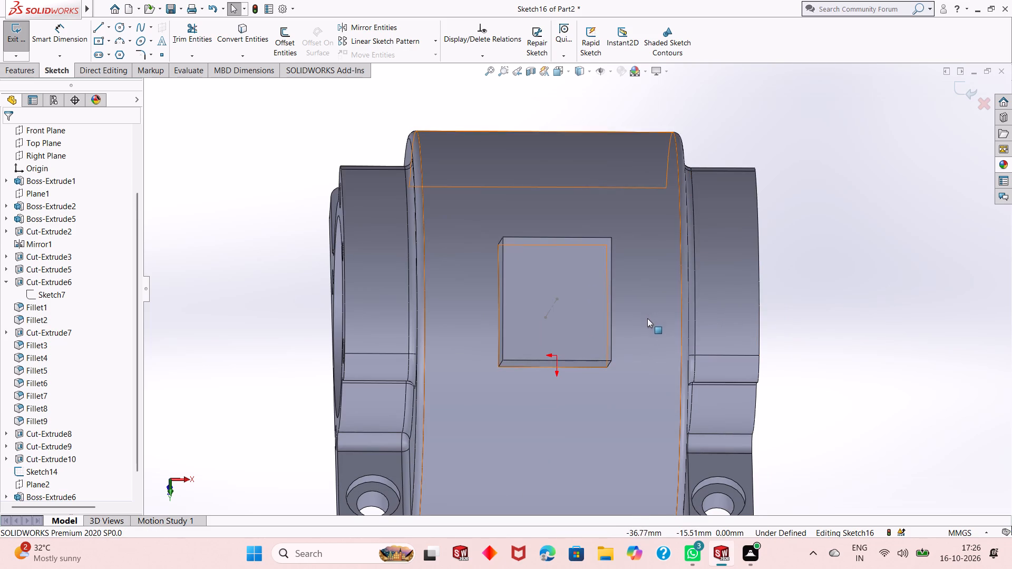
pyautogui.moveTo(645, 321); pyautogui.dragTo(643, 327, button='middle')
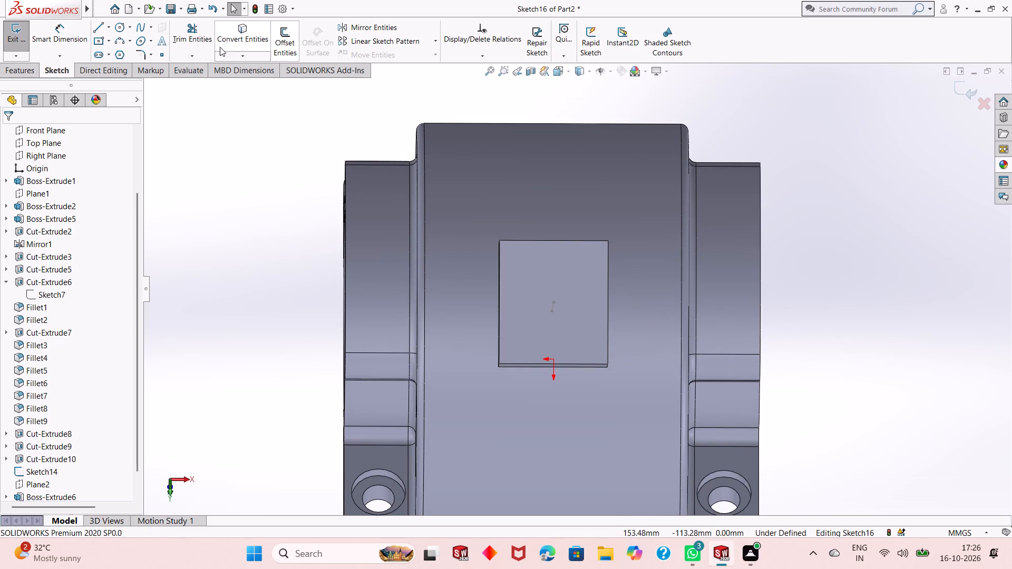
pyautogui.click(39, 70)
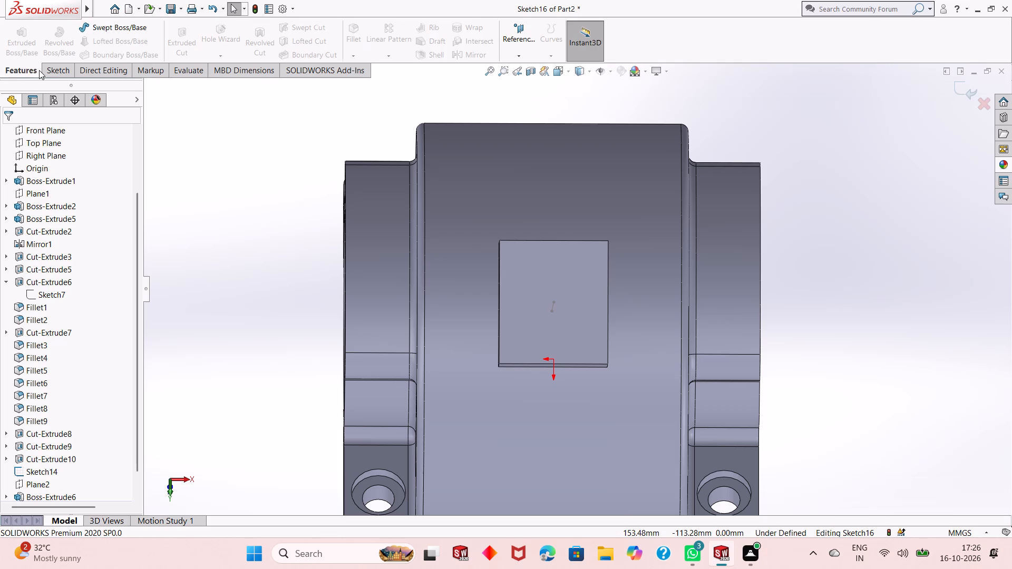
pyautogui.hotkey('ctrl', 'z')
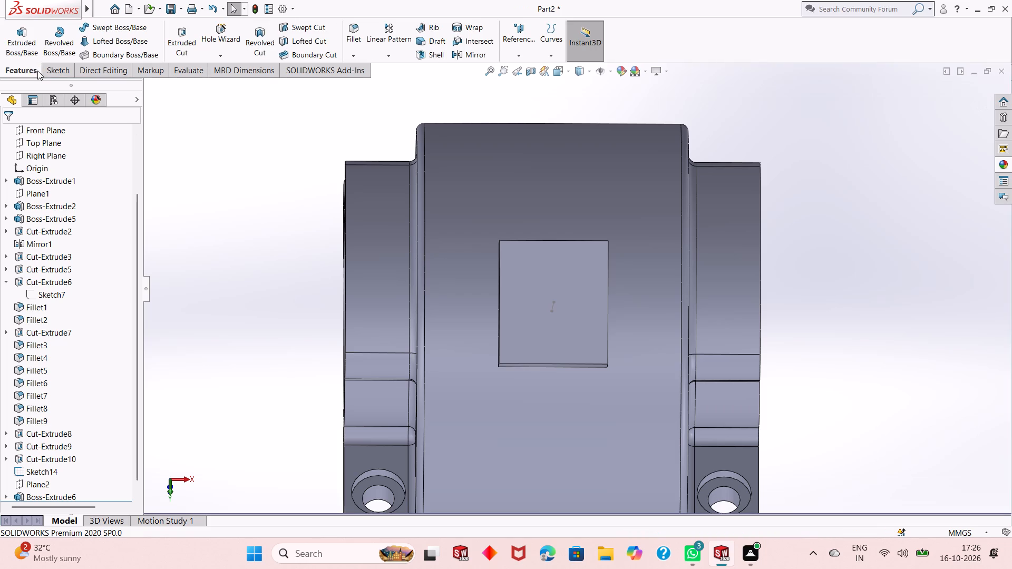
# Fillet the four corner edges of the angled rectangular boss with a 5 mm radius.
pyautogui.click(348, 38)
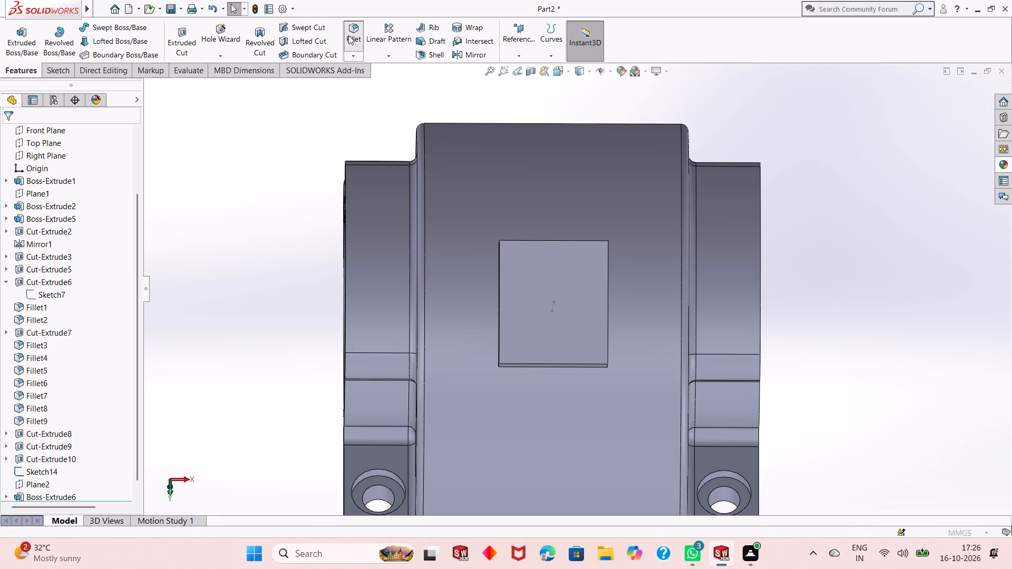
pyautogui.press('5')
pyautogui.press('Return')
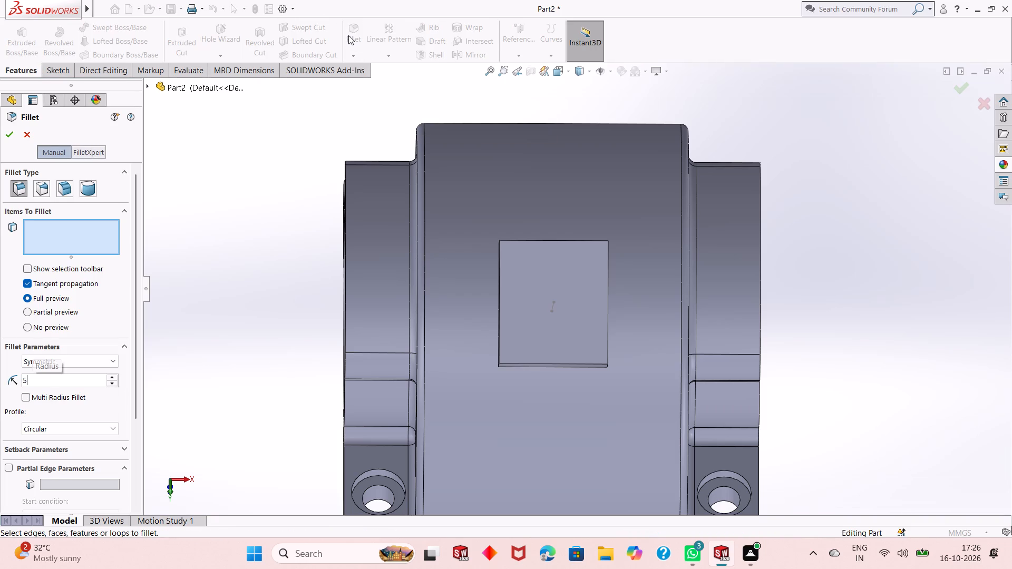
pyautogui.moveTo(523, 361); pyautogui.dragTo(544, 280, button='middle')
pyautogui.click(490, 378)
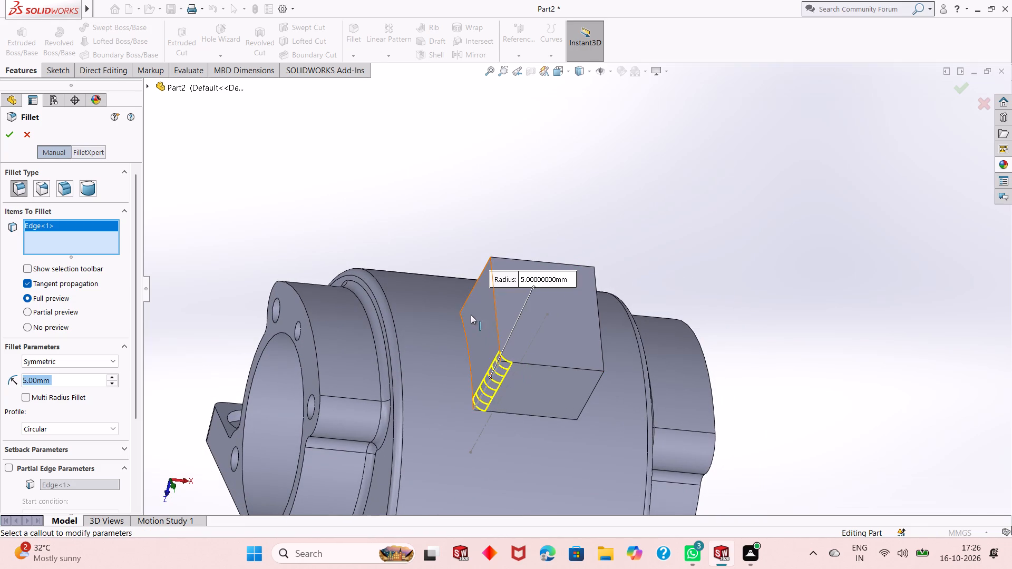
pyautogui.click(475, 281)
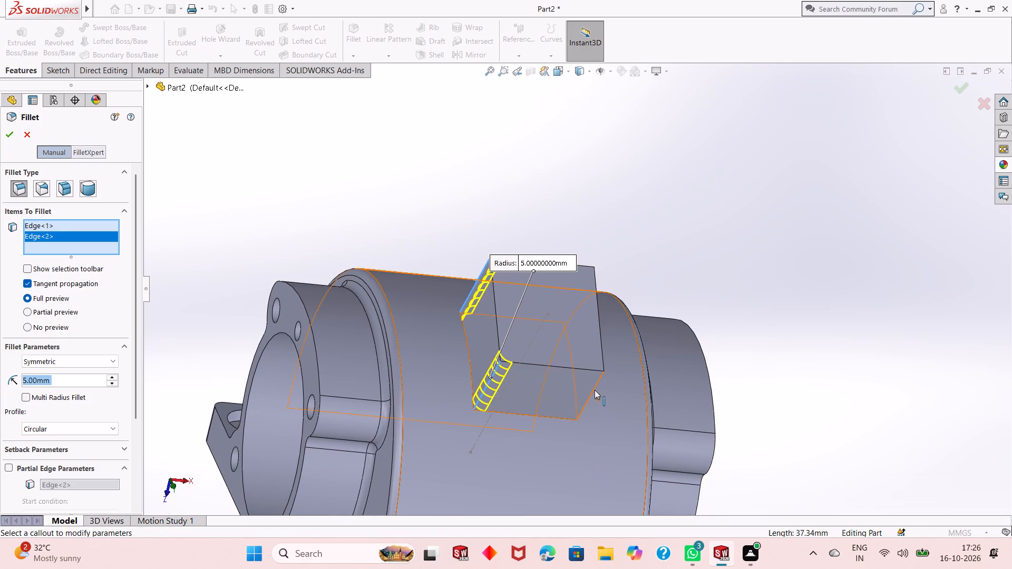
pyautogui.click(595, 390)
pyautogui.moveTo(620, 344); pyautogui.dragTo(477, 407, button='middle')
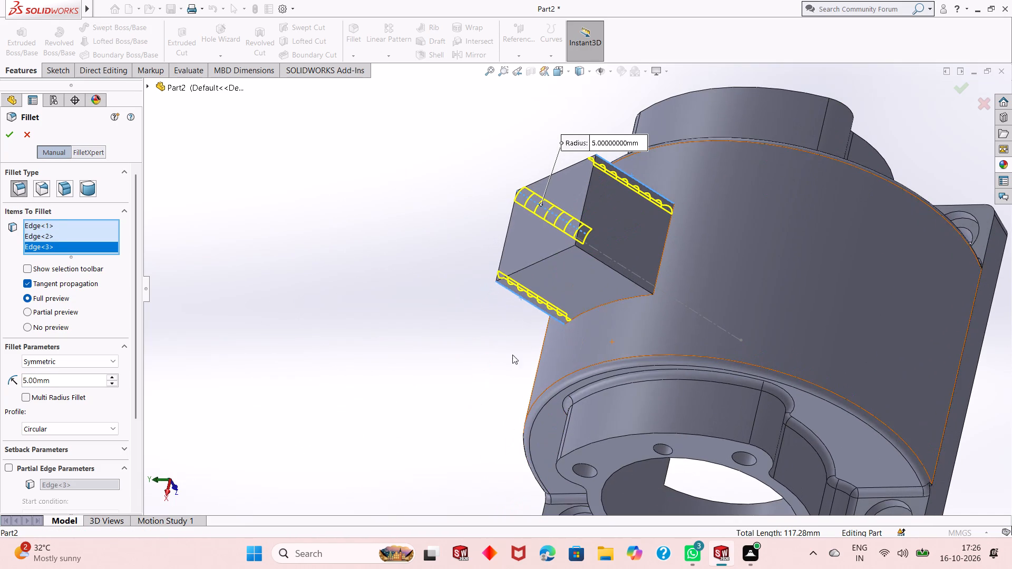
pyautogui.click(609, 267)
pyautogui.moveTo(571, 323); pyautogui.dragTo(592, 285, button='middle')
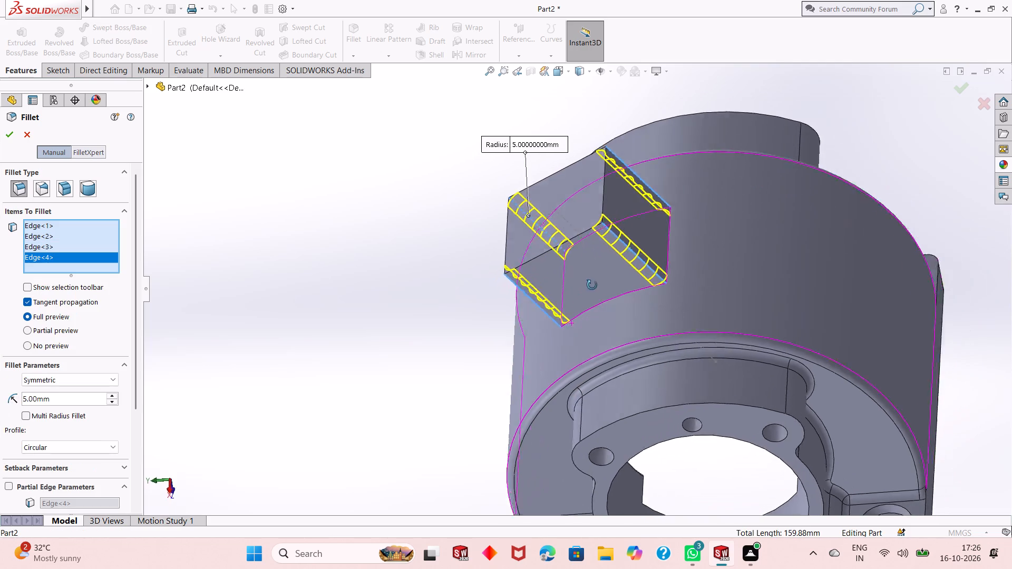
pyautogui.moveTo(592, 285); pyautogui.dragTo(672, 345, button='middle')
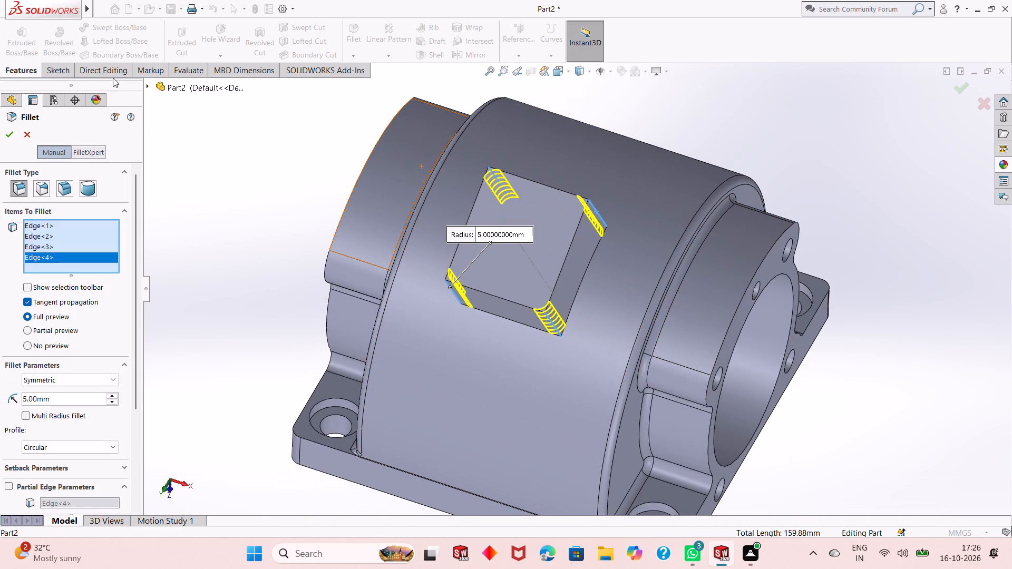
pyautogui.click(12, 127)
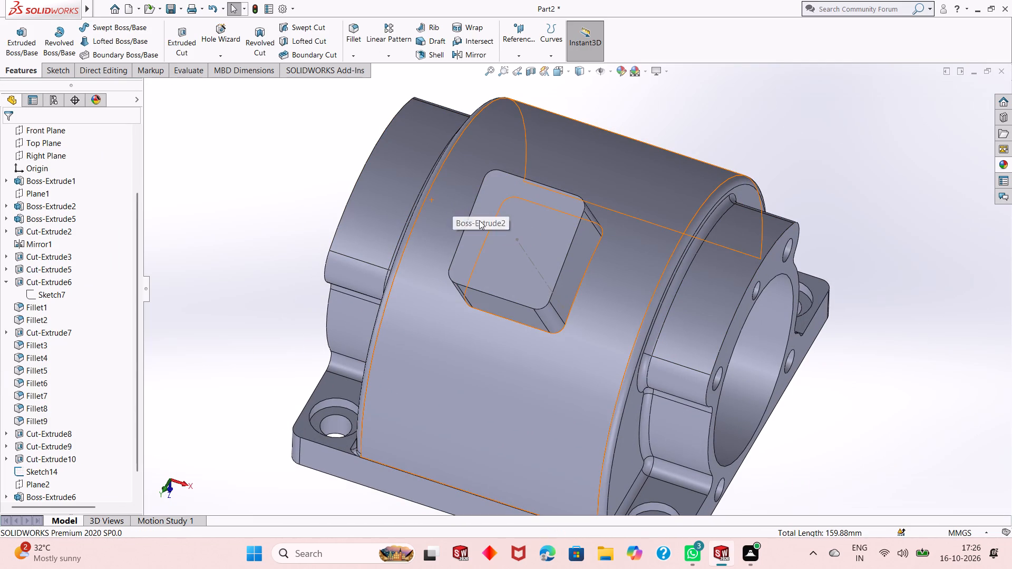
# Start a sketch on the angled boss's flat outer face.
pyautogui.click(489, 232)
pyautogui.click(538, 207)
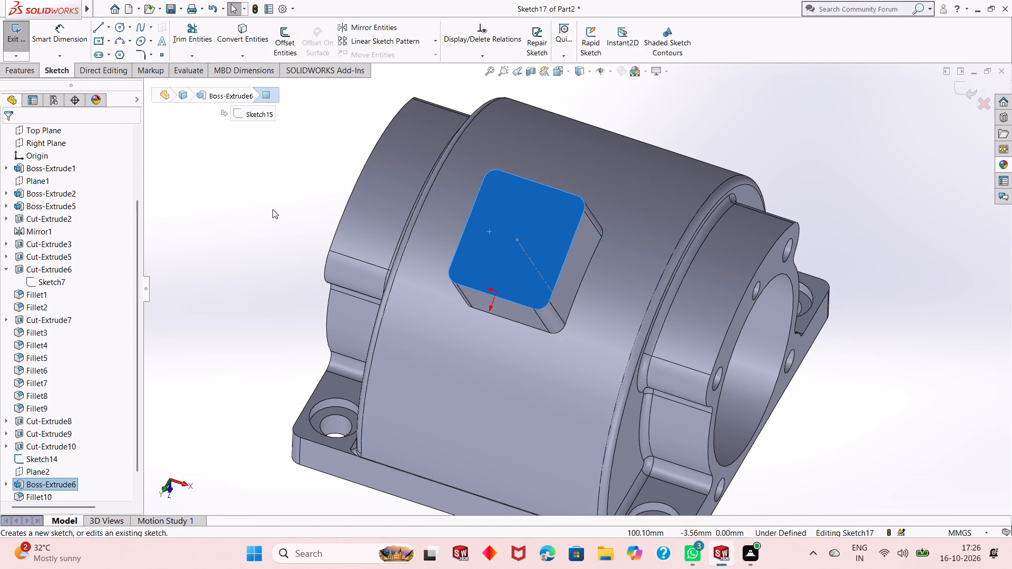
pyautogui.click(273, 209)
pyautogui.scroll(-1, 487, 221)
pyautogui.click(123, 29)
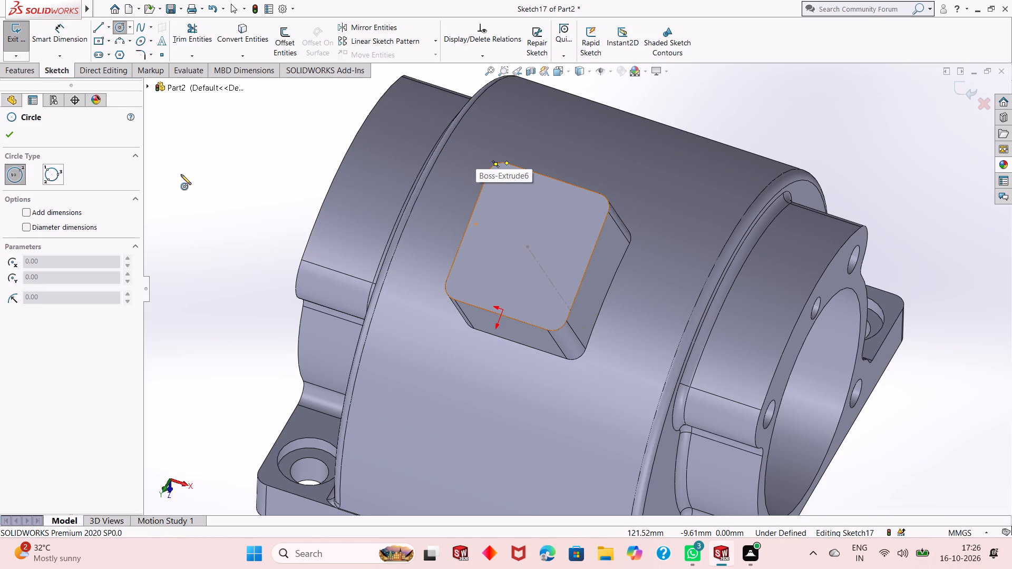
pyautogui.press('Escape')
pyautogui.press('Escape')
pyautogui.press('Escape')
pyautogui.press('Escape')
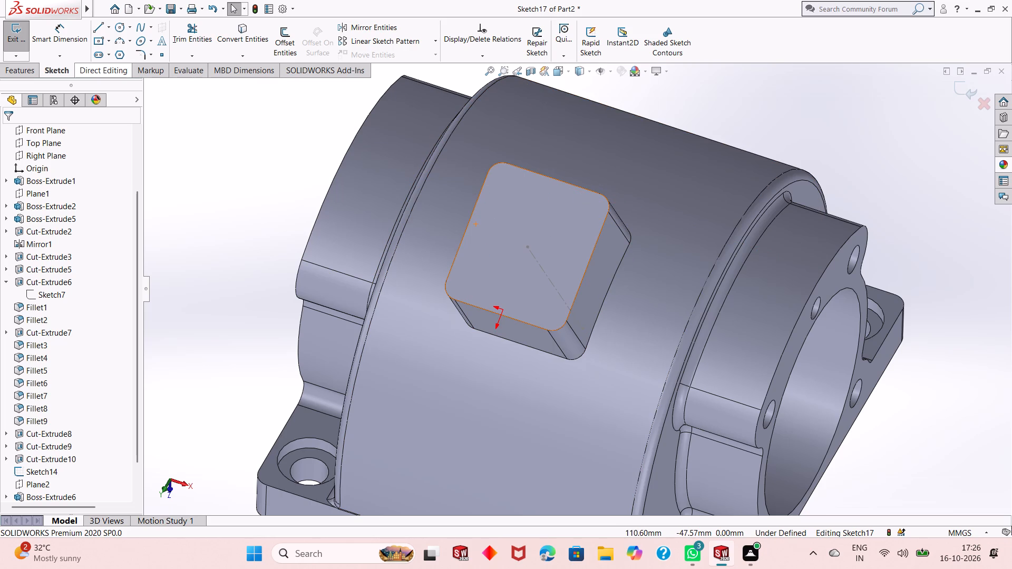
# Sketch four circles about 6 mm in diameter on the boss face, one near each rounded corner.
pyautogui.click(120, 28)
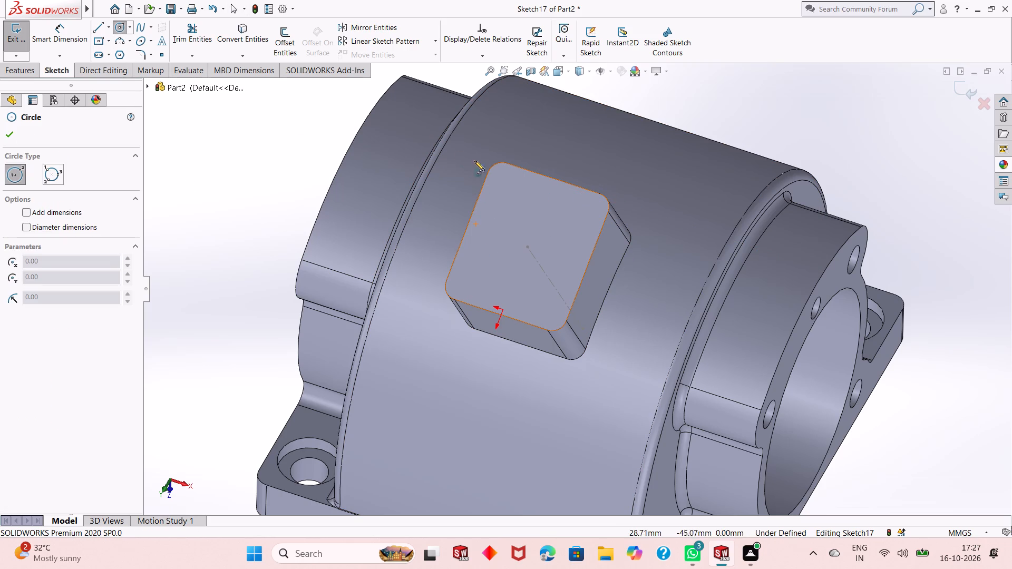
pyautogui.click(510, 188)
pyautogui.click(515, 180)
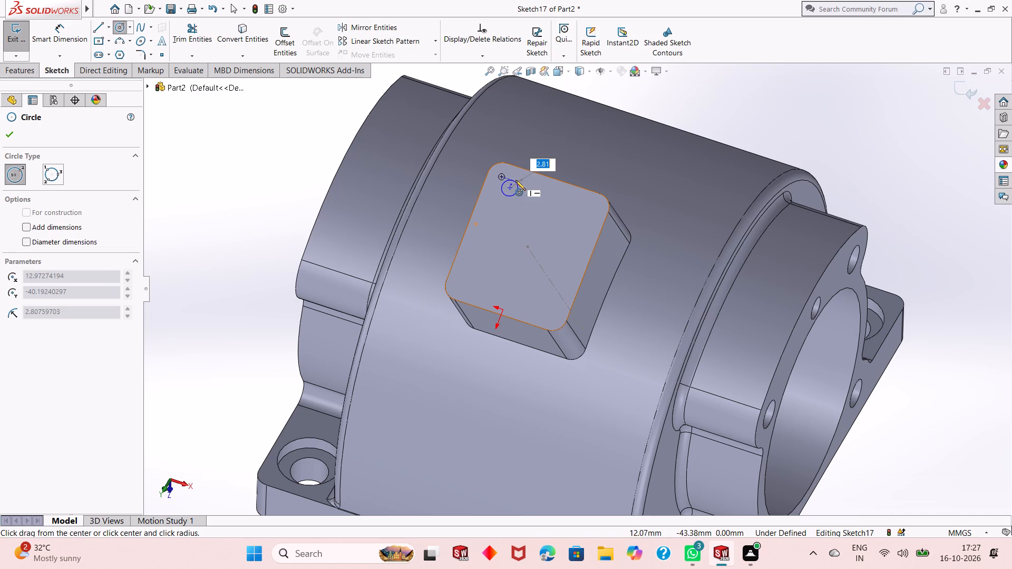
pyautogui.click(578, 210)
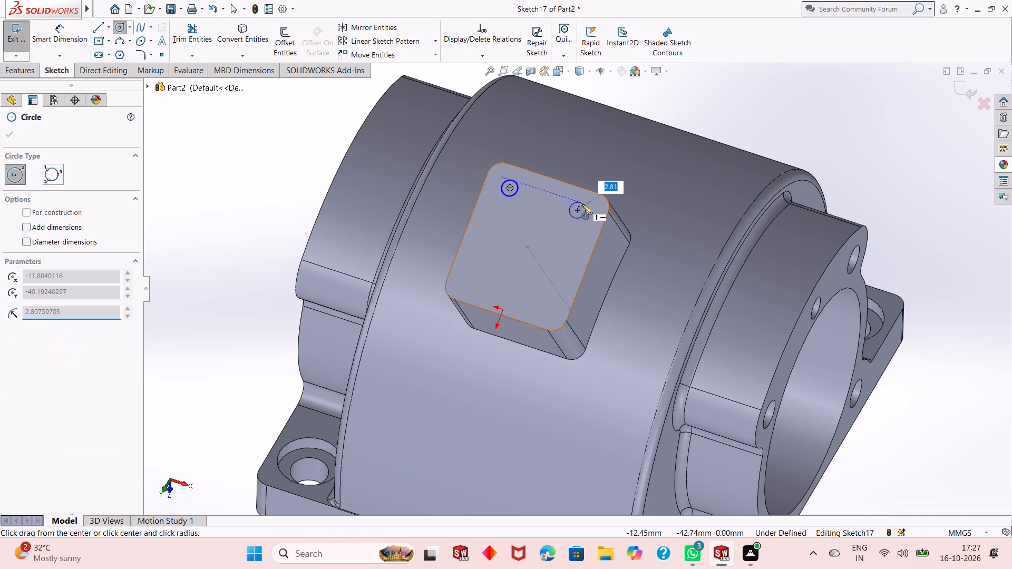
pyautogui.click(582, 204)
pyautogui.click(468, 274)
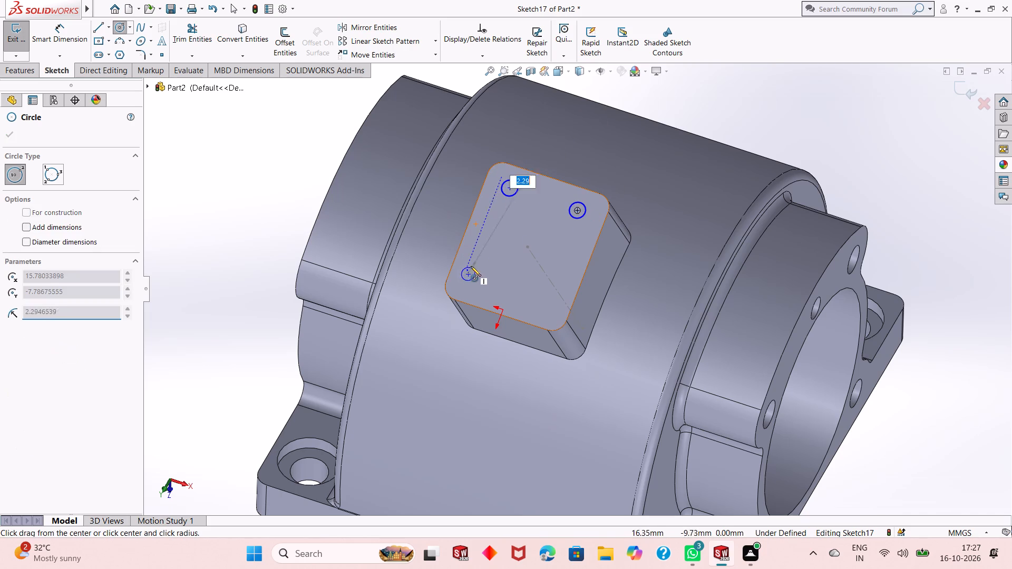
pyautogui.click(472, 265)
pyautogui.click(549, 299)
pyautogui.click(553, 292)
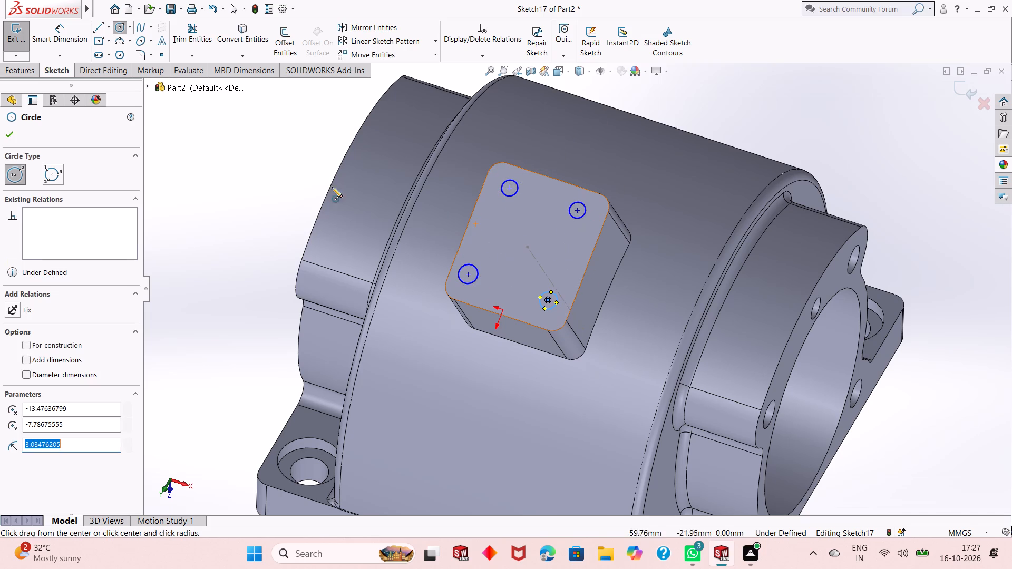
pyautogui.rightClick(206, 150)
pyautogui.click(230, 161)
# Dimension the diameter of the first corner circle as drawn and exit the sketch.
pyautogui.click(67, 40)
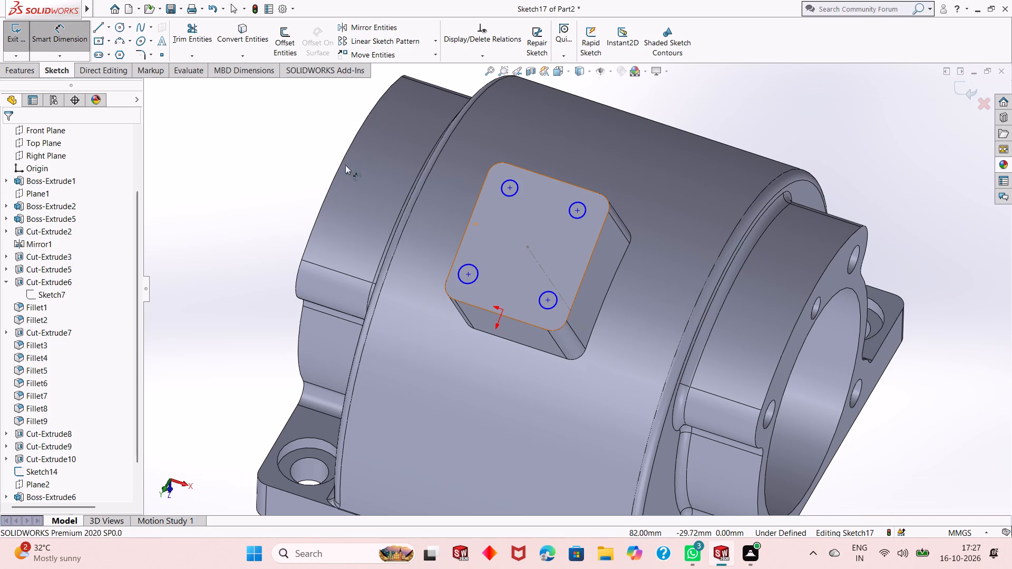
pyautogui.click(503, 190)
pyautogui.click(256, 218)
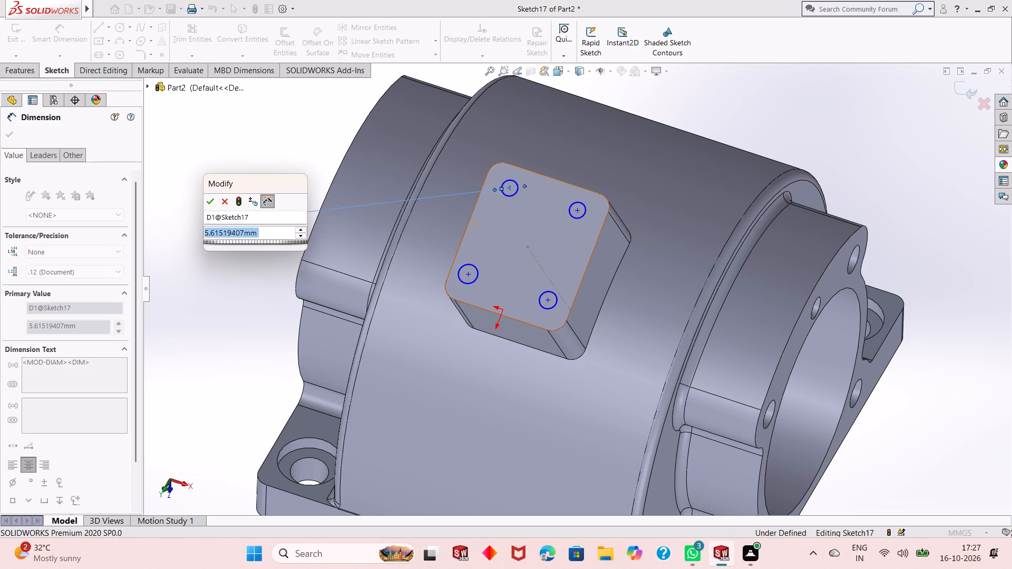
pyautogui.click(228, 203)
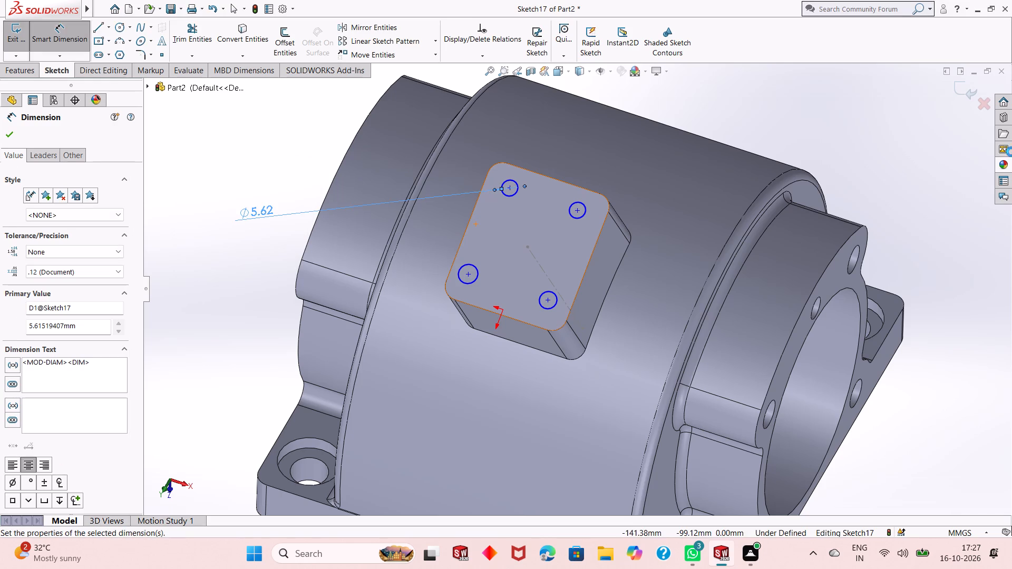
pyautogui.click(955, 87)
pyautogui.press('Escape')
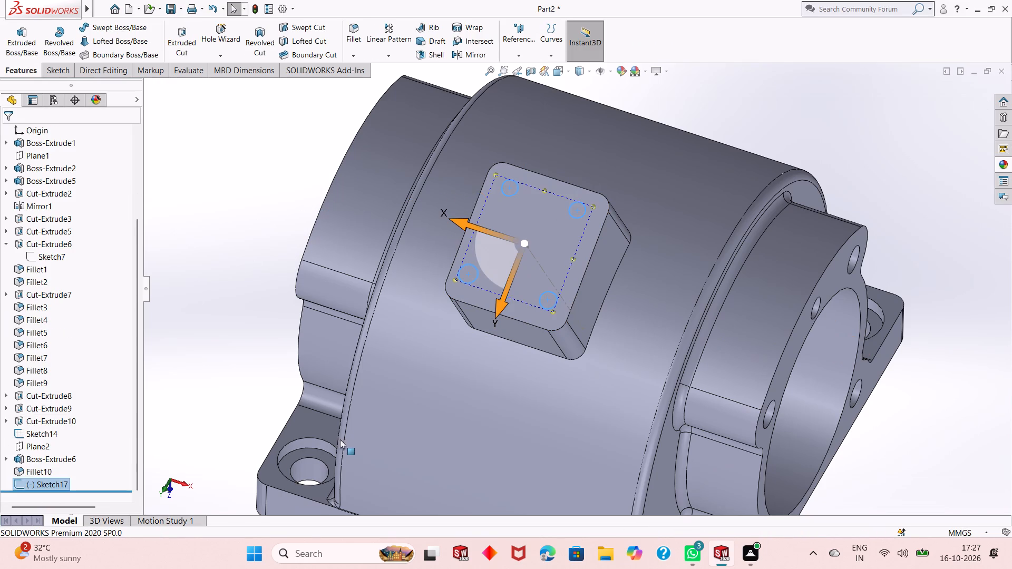
# Set the radius of the boss's four corner-edge fillets to 8 mm.
pyautogui.click(28, 470)
pyautogui.click(41, 442)
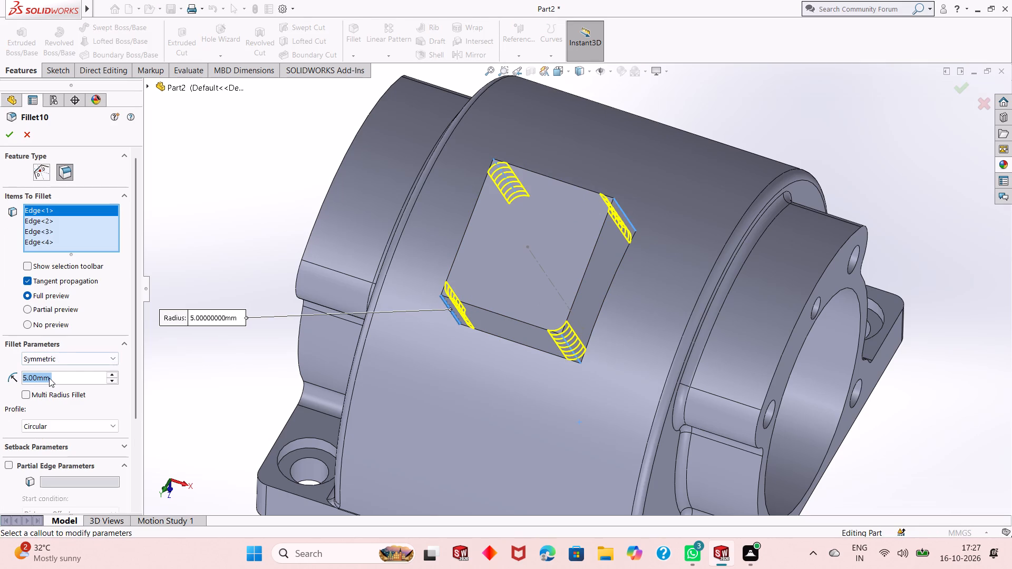
pyautogui.press('8')
pyautogui.press('Return')
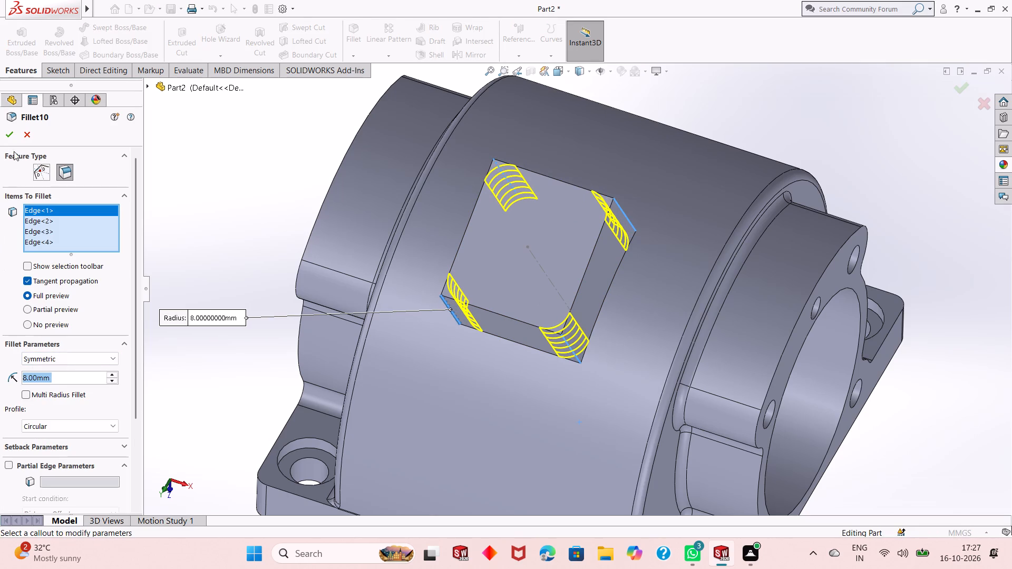
pyautogui.click(9, 134)
pyautogui.press('Escape')
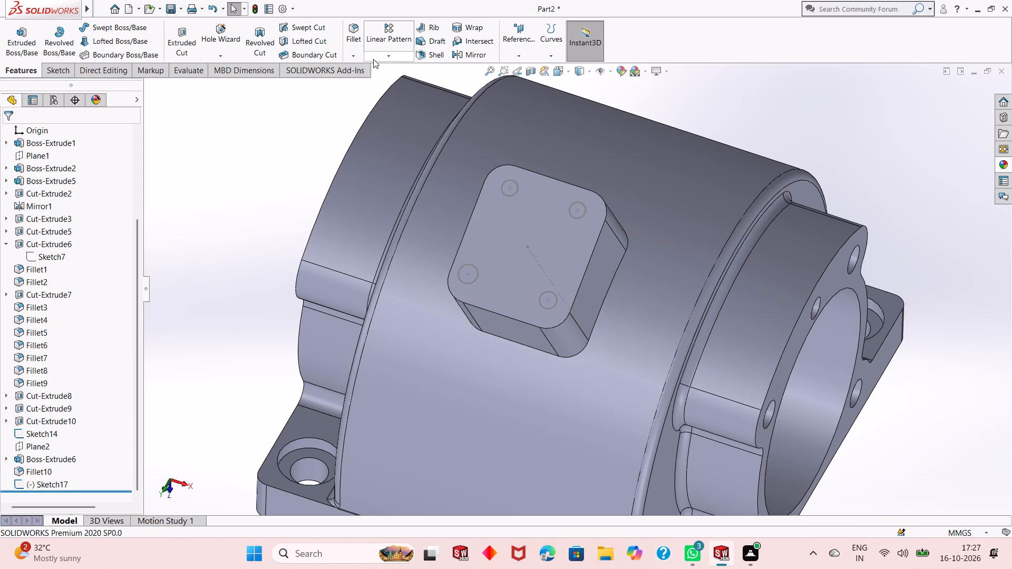
# Reopen the sketch on the boss's outer face for editing.
pyautogui.click(540, 229)
pyautogui.press('Escape')
pyautogui.press('Escape')
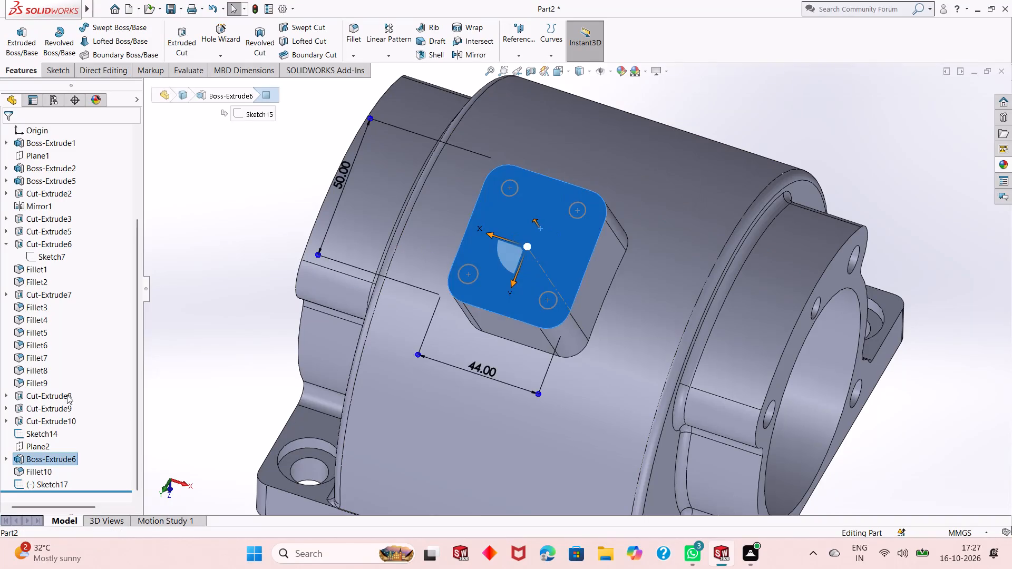
pyautogui.click(35, 486)
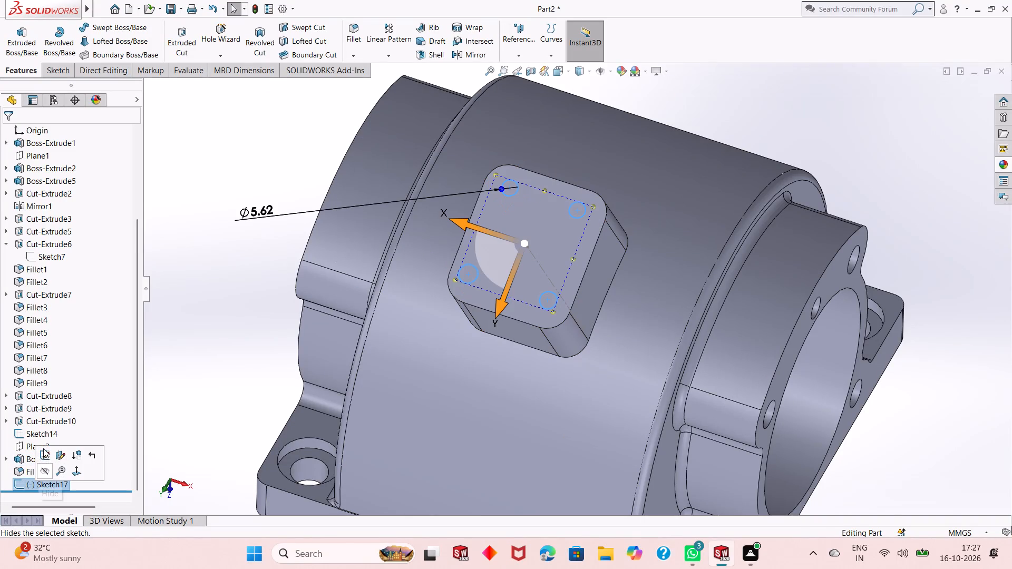
pyautogui.click(43, 448)
pyautogui.click(119, 31)
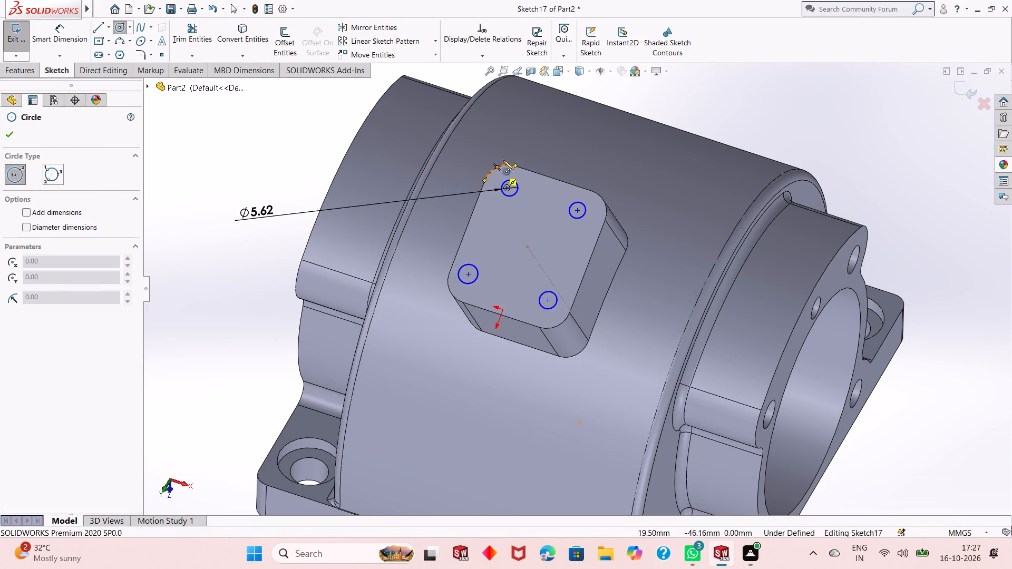
pyautogui.press('Escape')
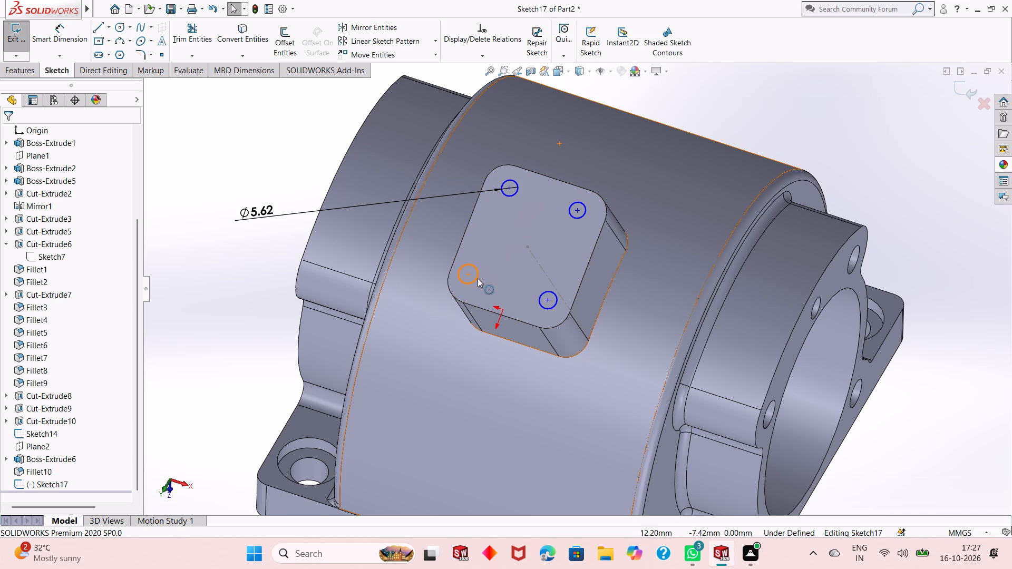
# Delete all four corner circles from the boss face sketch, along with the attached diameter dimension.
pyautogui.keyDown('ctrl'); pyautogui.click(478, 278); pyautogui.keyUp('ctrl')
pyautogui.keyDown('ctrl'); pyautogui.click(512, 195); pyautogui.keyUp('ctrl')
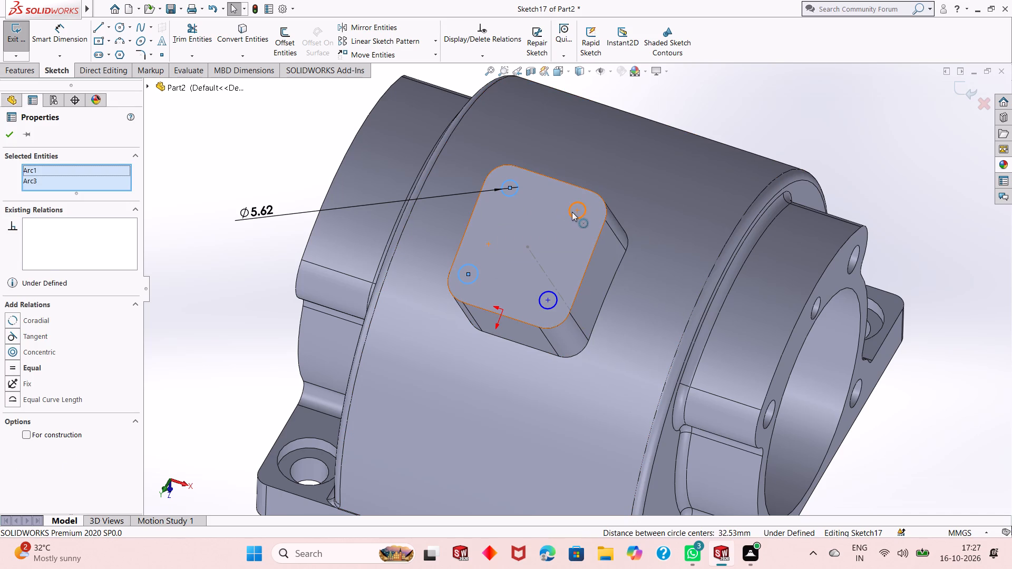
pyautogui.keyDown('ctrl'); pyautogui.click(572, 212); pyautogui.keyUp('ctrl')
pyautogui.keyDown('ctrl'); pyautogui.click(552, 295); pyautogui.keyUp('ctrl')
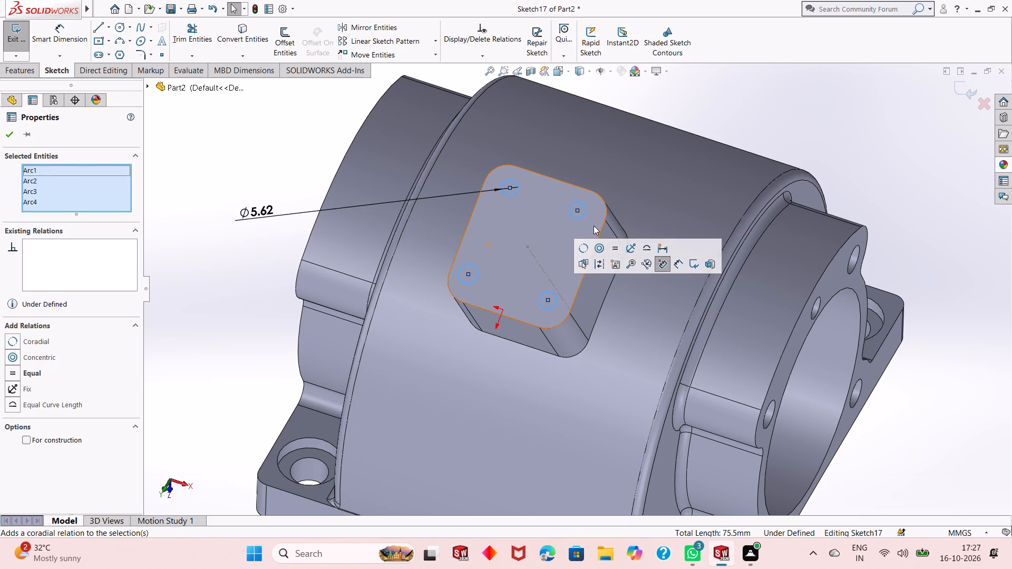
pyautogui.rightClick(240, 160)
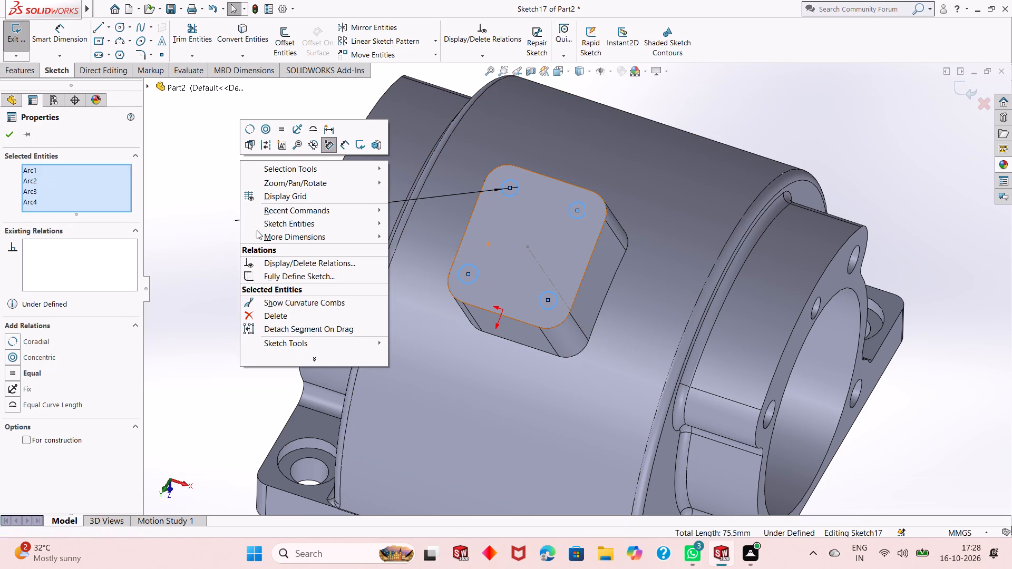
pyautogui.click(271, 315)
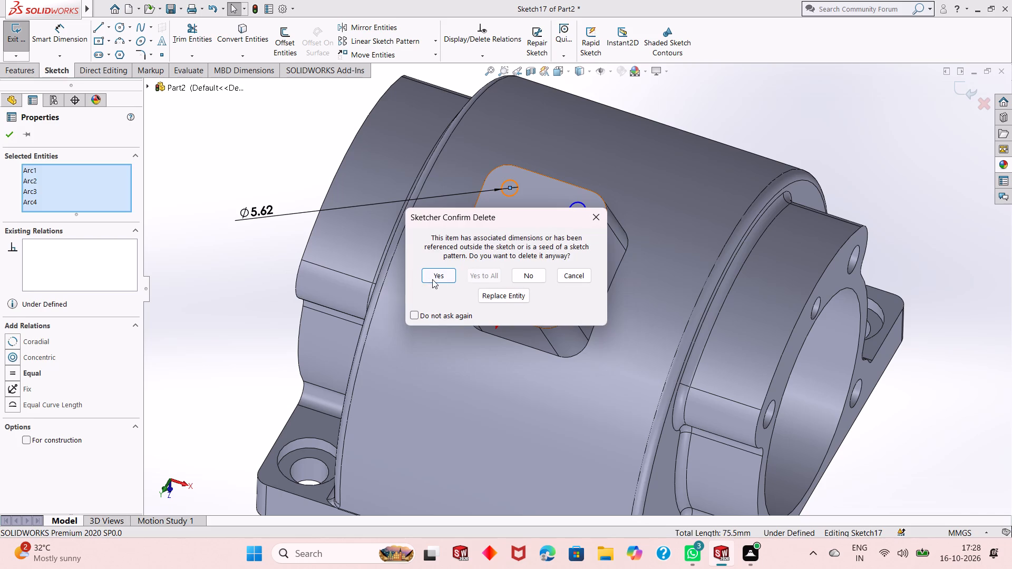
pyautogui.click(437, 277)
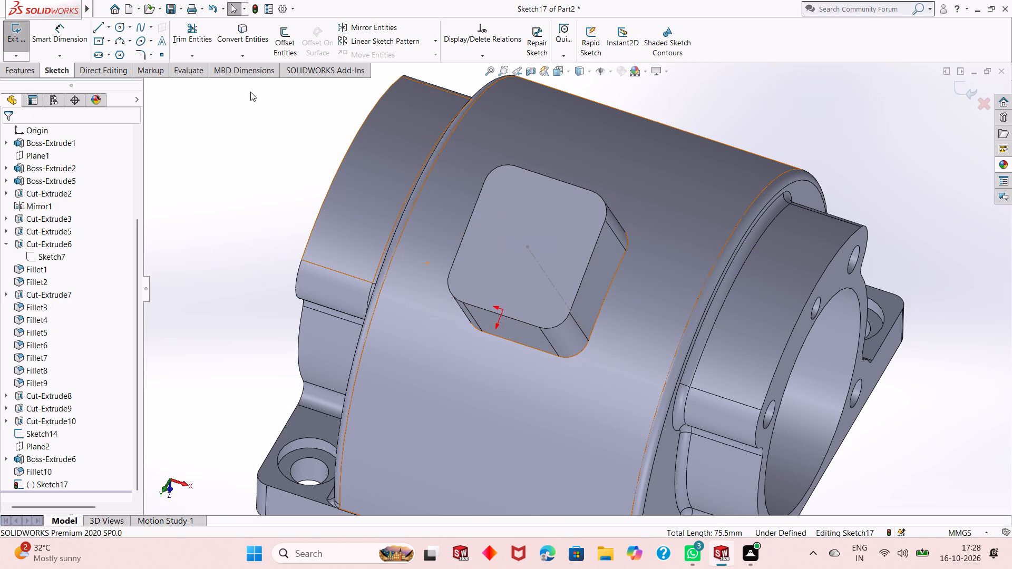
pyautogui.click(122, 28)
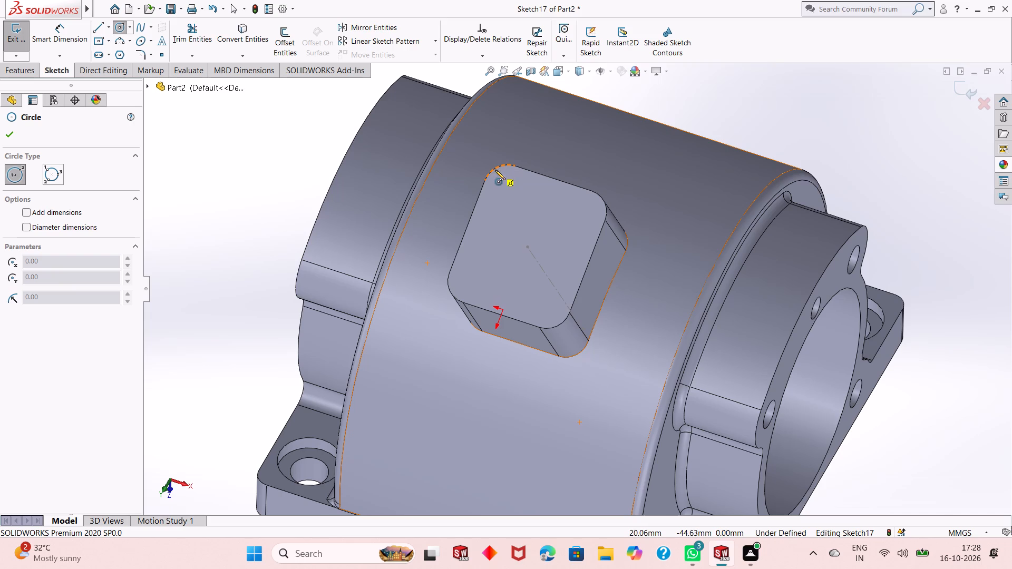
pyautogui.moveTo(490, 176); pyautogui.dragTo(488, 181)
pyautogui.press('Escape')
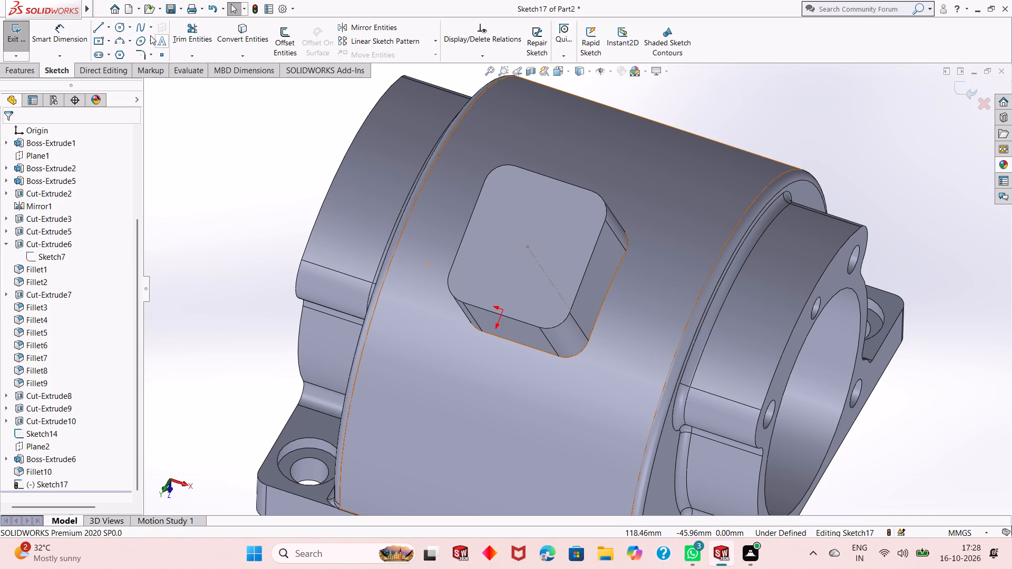
# Sketch four circles about 8 mm in diameter on the boss face, each centred on a rounded corner's arc centre.
pyautogui.click(120, 26)
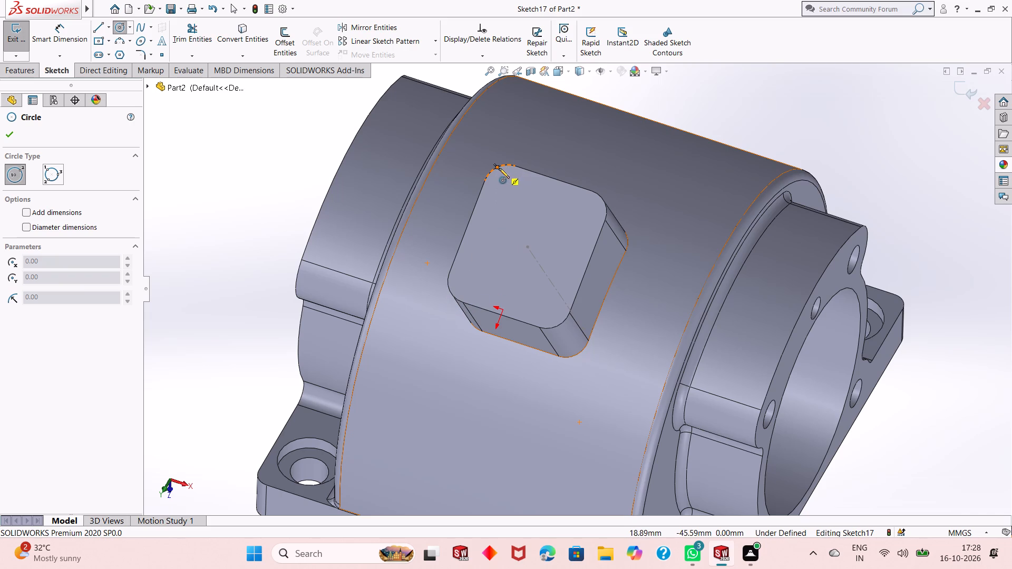
pyautogui.click(507, 188)
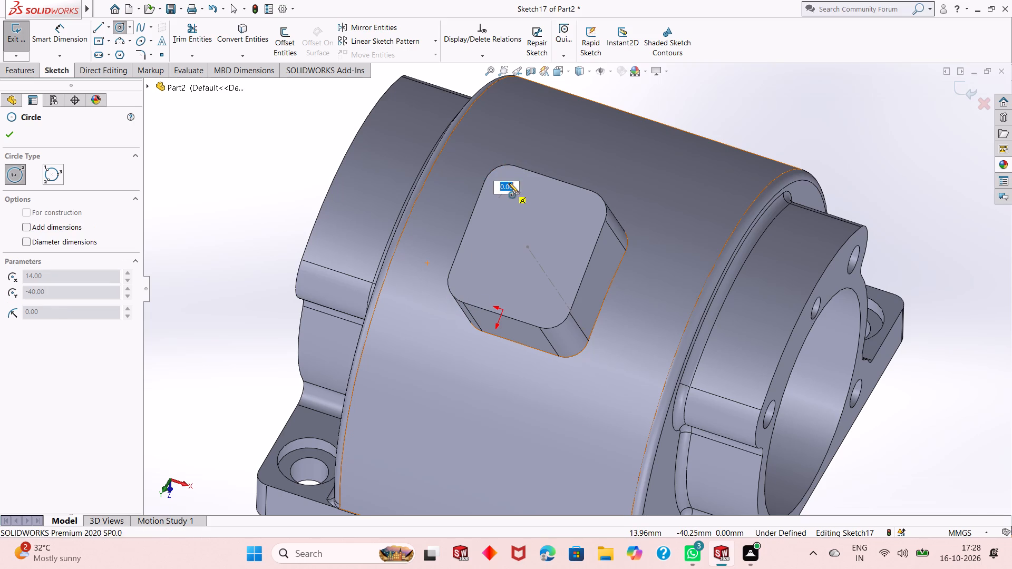
pyautogui.click(512, 178)
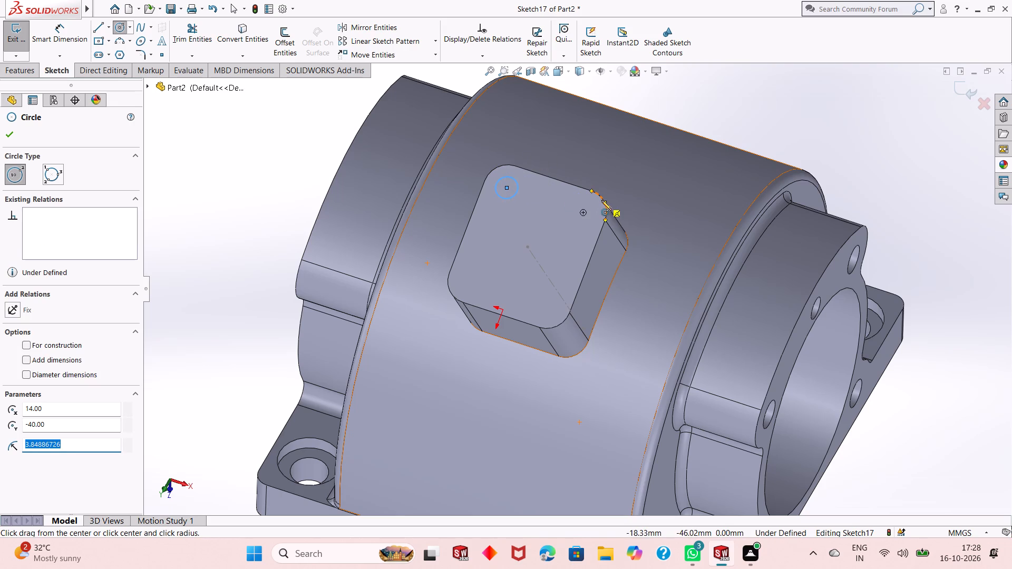
pyautogui.click(583, 212)
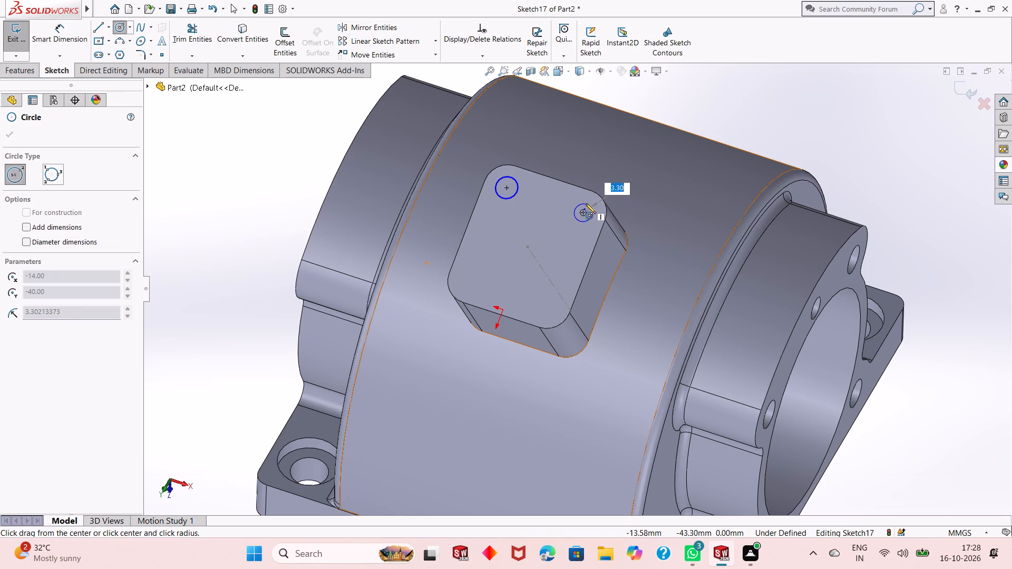
pyautogui.click(586, 202)
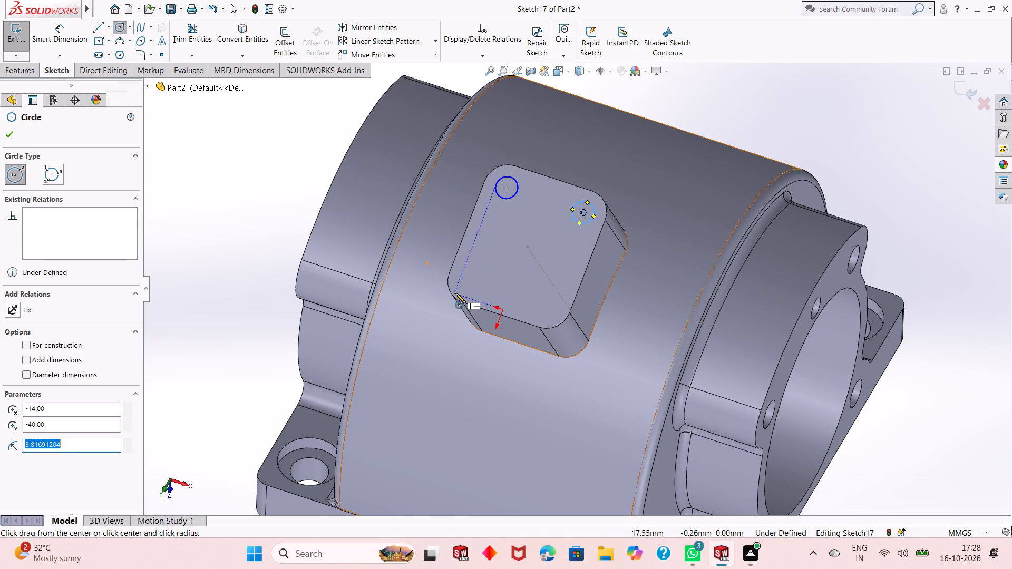
pyautogui.click(471, 279)
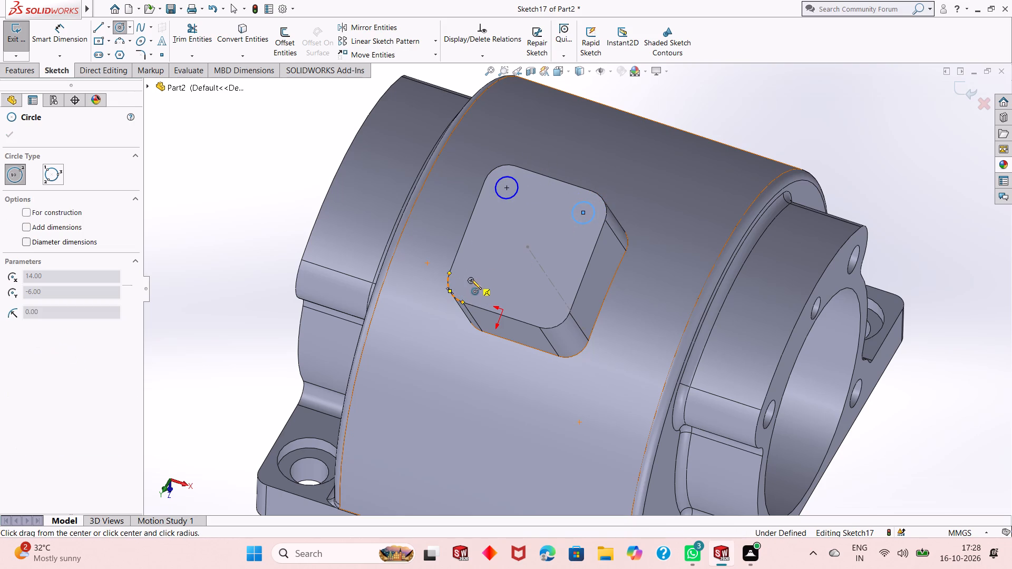
pyautogui.click(474, 269)
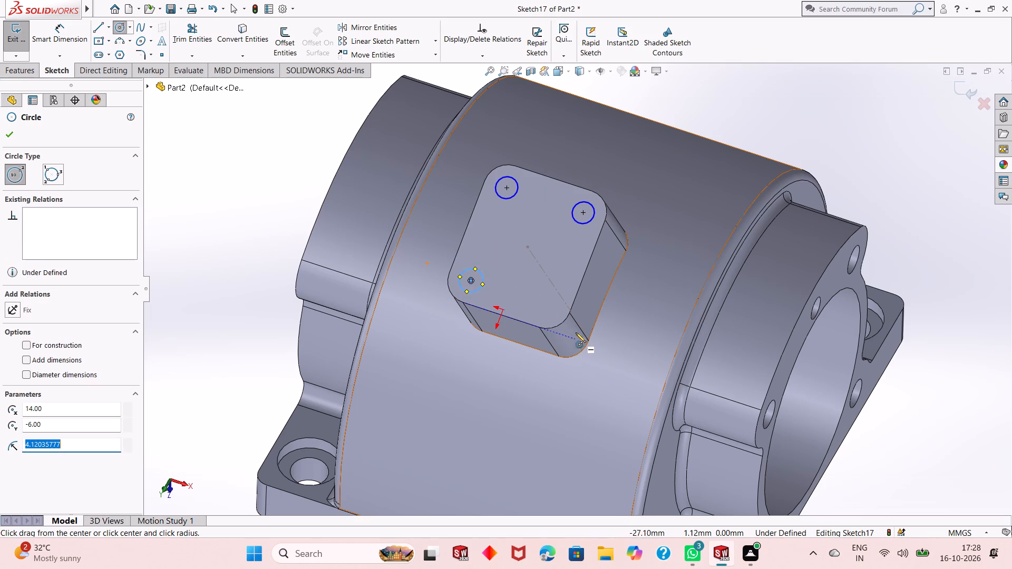
pyautogui.click(549, 305)
pyautogui.click(551, 293)
pyautogui.press('Escape')
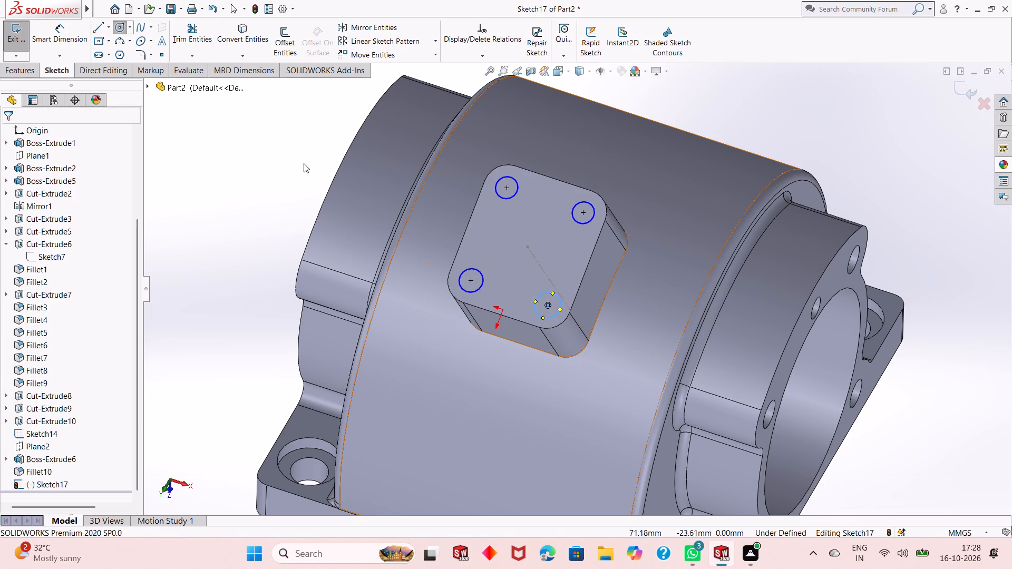
pyautogui.press('Escape')
# Dimension the first corner circle's diameter as 5 mm.
pyautogui.click(60, 29)
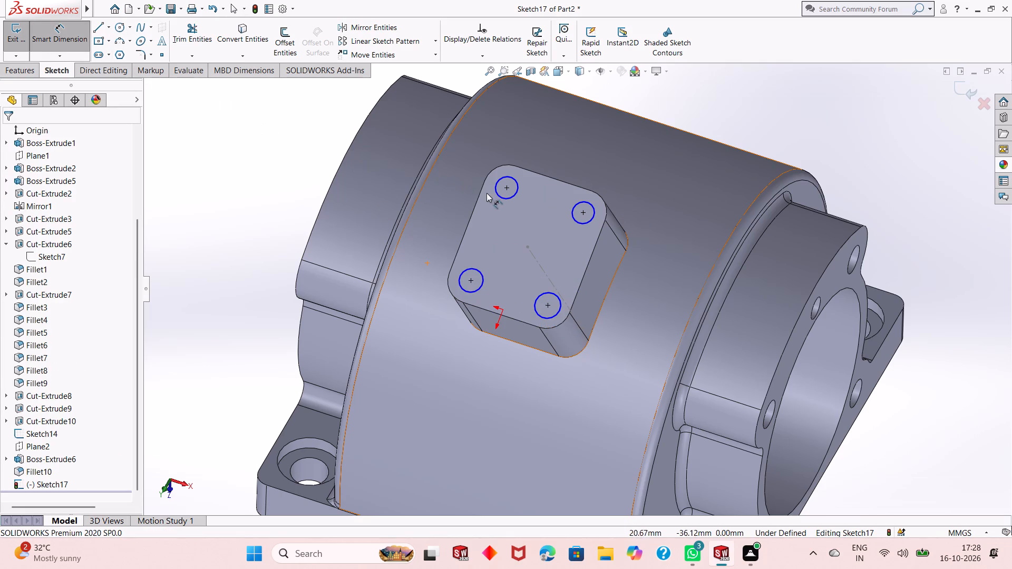
pyautogui.click(503, 195)
pyautogui.click(296, 211)
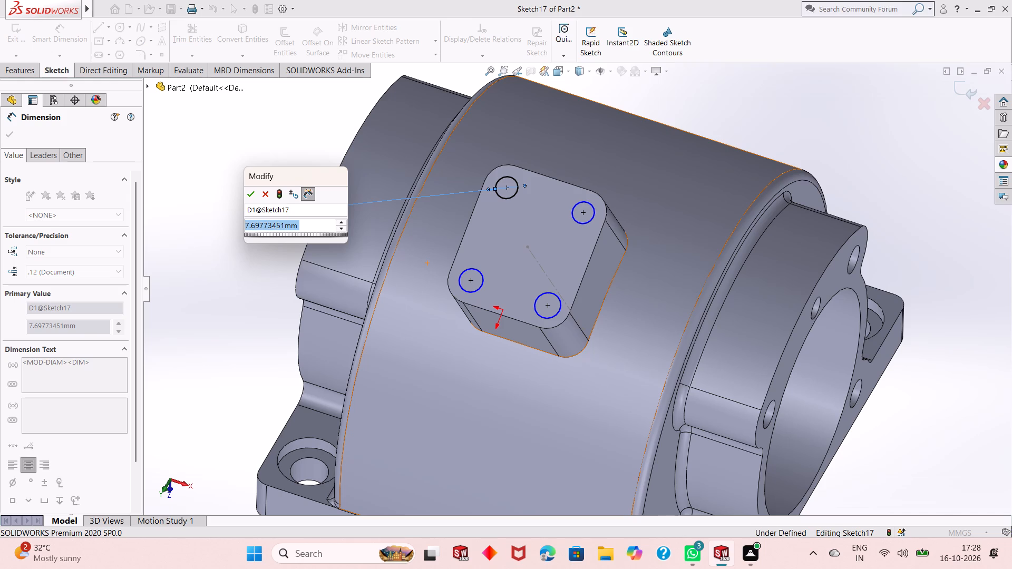
pyautogui.press('5')
pyautogui.press('Return')
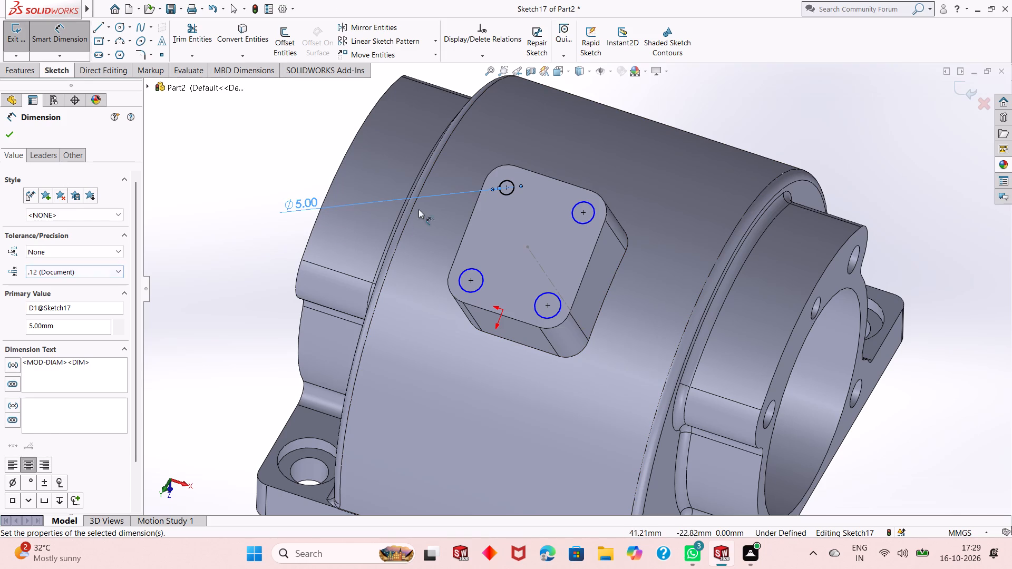
pyautogui.press('Escape')
pyautogui.press('Escape')
pyautogui.press('Escape')
# Apply an Equal relation to all four corner circles on the boss face.
pyautogui.click(513, 193)
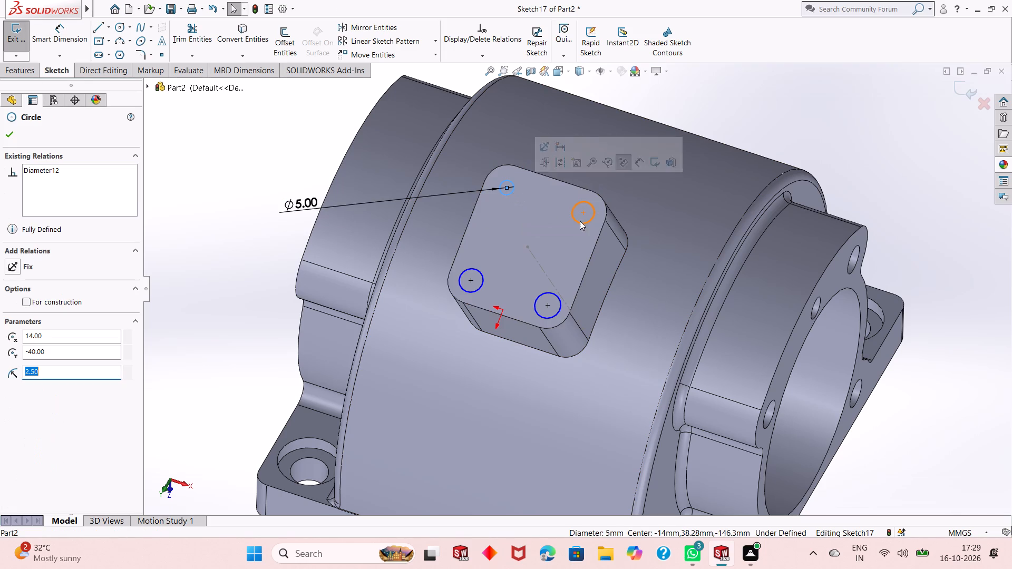
pyautogui.keyDown('ctrl'); pyautogui.click(580, 222); pyautogui.keyUp('ctrl')
pyautogui.keyDown('ctrl'); pyautogui.click(561, 296); pyautogui.keyUp('ctrl')
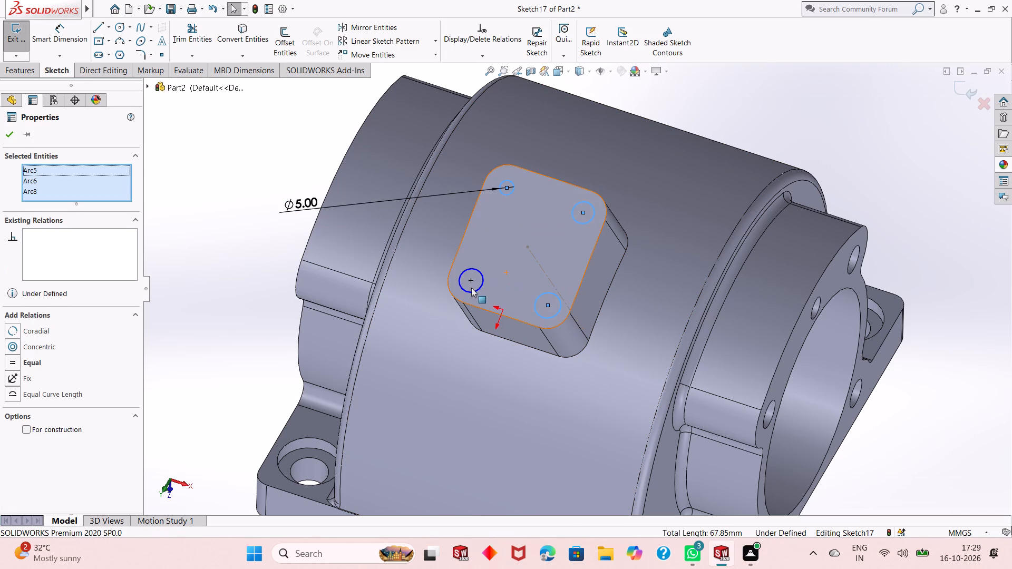
pyautogui.keyDown('ctrl'); pyautogui.click(475, 290); pyautogui.keyUp('ctrl')
pyautogui.click(537, 243)
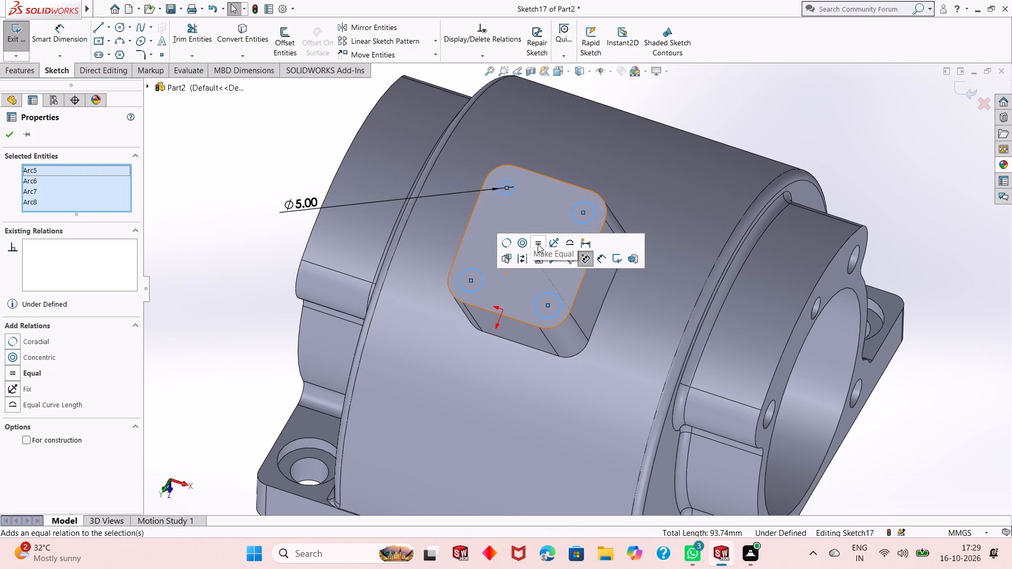
pyautogui.click(11, 136)
# Cut-extrude the four corner circles using Up To Surface, ending at the housing's outer cylindrical face.
pyautogui.click(18, 74)
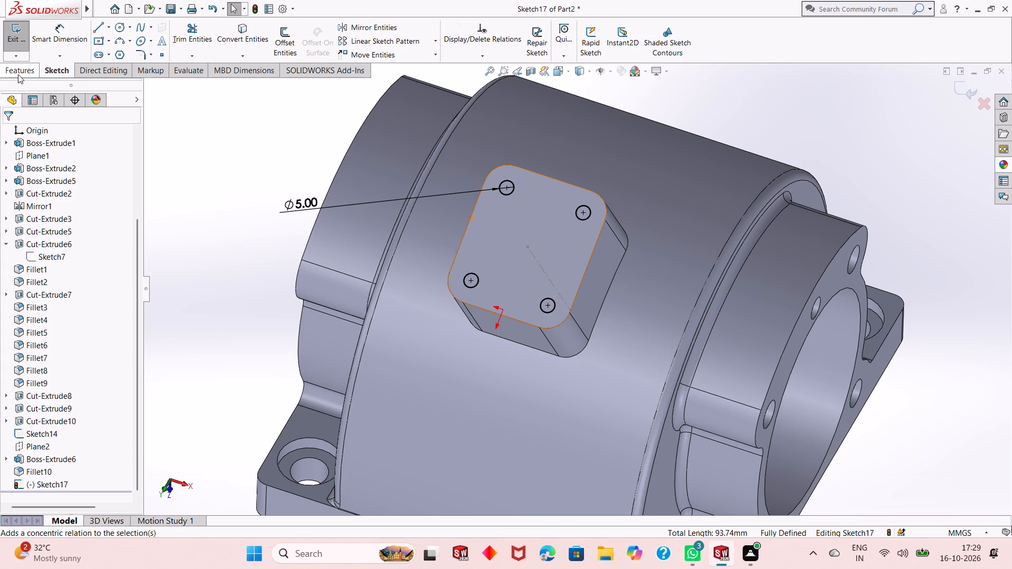
pyautogui.click(176, 40)
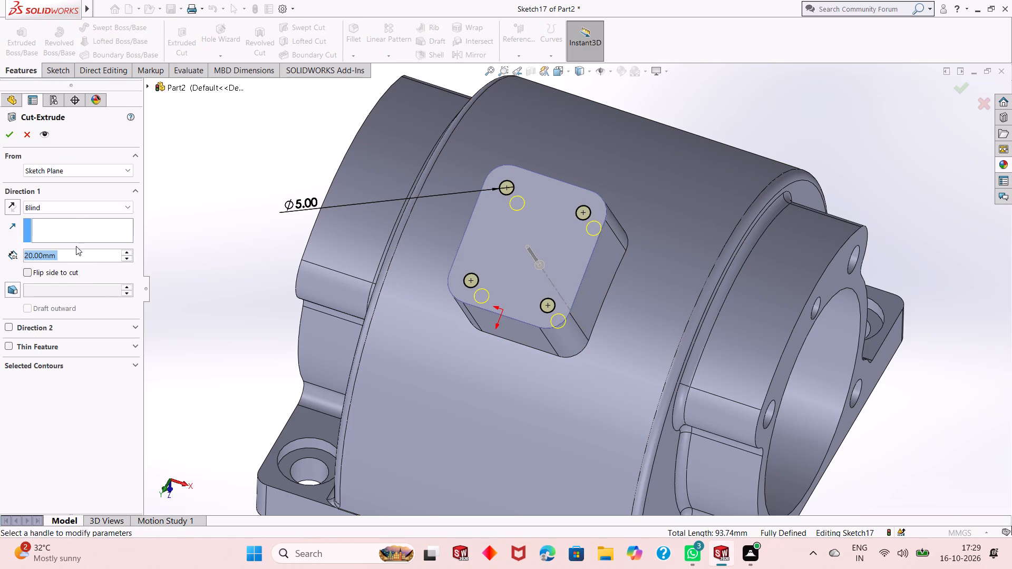
pyautogui.click(73, 209)
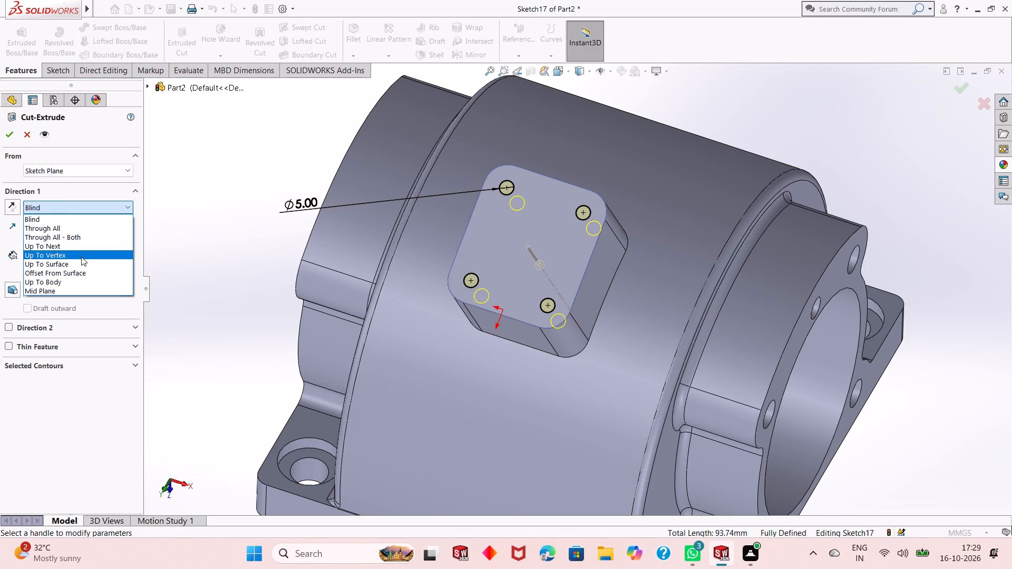
pyautogui.click(81, 262)
pyautogui.click(637, 203)
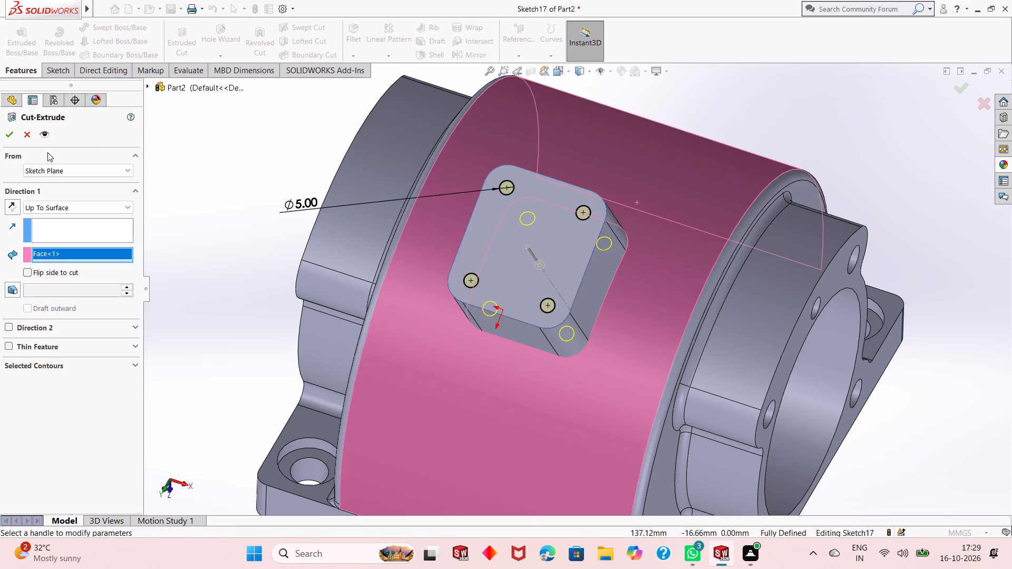
pyautogui.click(15, 140)
pyautogui.moveTo(616, 291); pyautogui.dragTo(620, 323, button='middle')
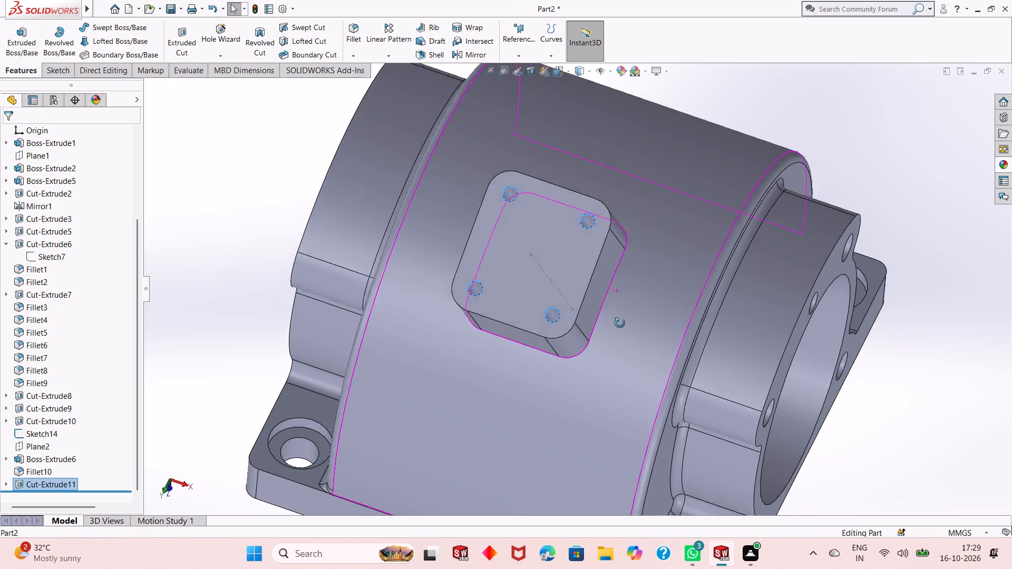
pyautogui.moveTo(620, 323); pyautogui.dragTo(620, 328, button='middle')
pyautogui.press('Escape')
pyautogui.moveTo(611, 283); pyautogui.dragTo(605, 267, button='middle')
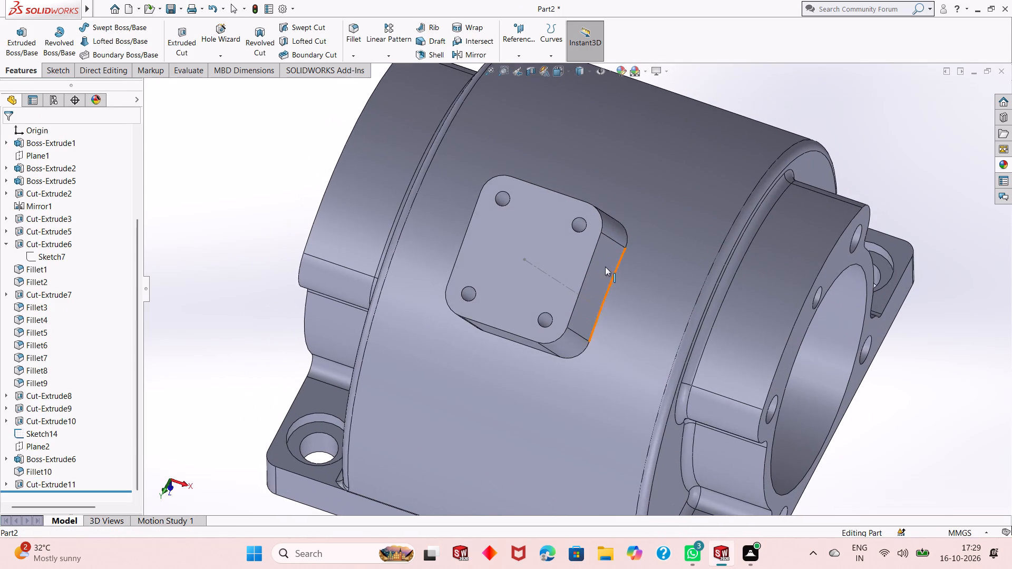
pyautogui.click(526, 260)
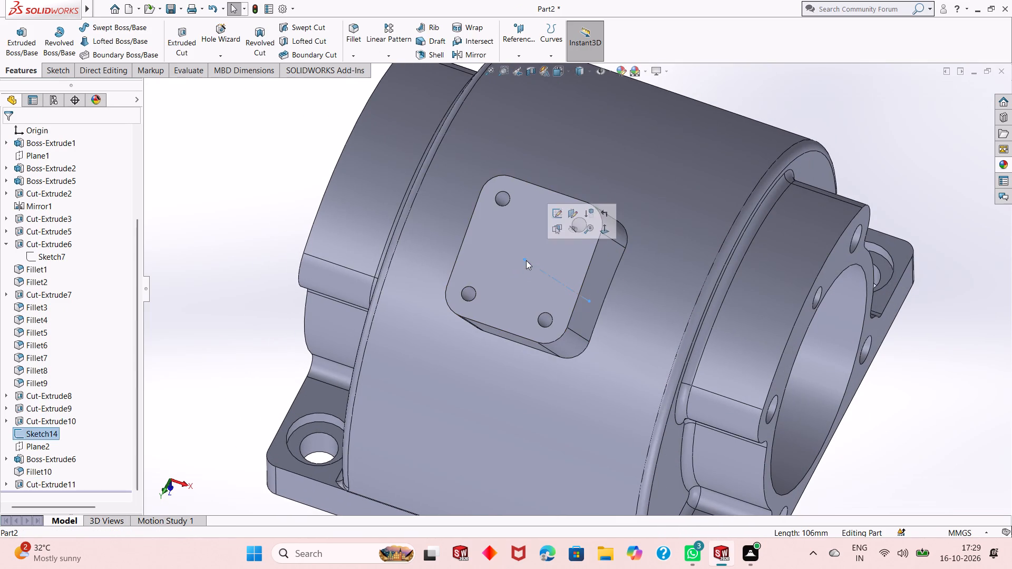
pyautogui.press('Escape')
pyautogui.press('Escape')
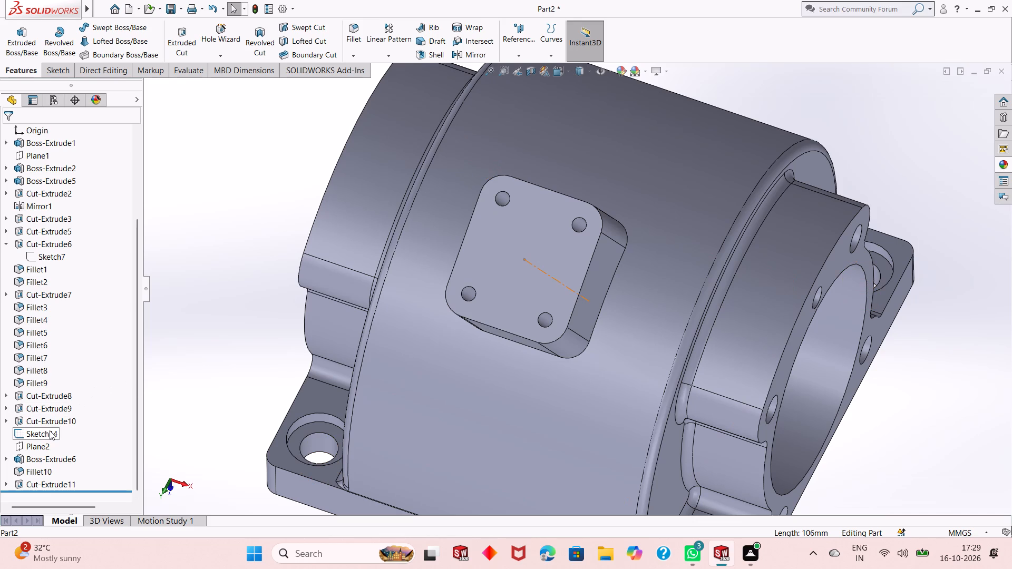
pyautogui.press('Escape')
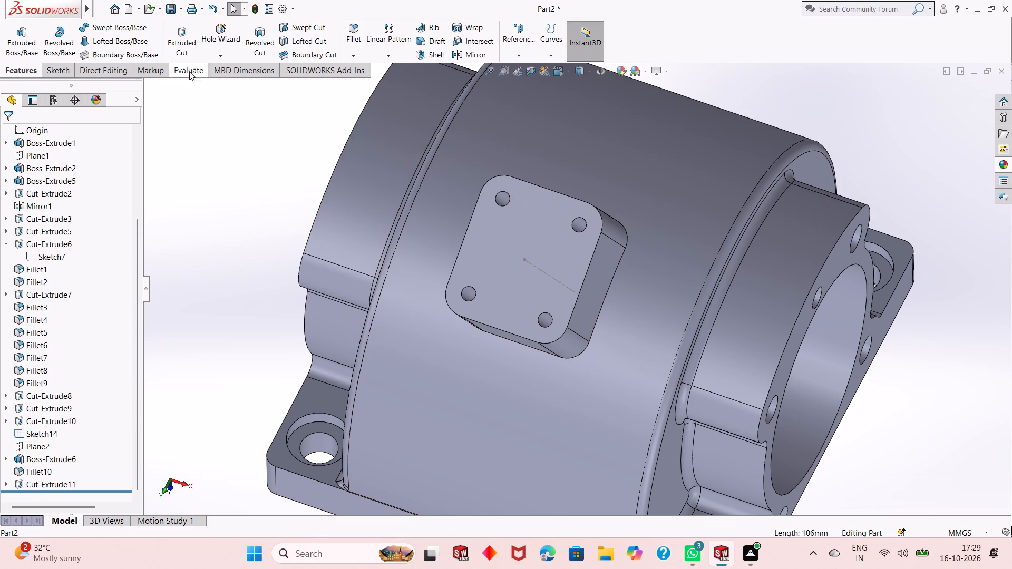
# Start a new sketch on the boss's outer face and draw a circle about 22 mm in diameter at the boss centre.
pyautogui.click(61, 67)
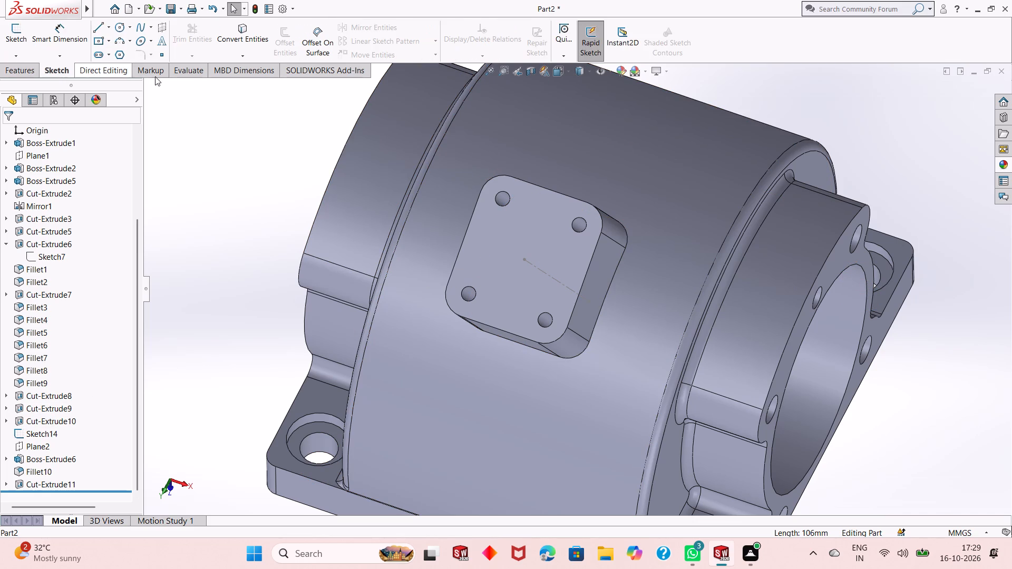
pyautogui.click(547, 212)
pyautogui.click(597, 182)
pyautogui.press('Escape')
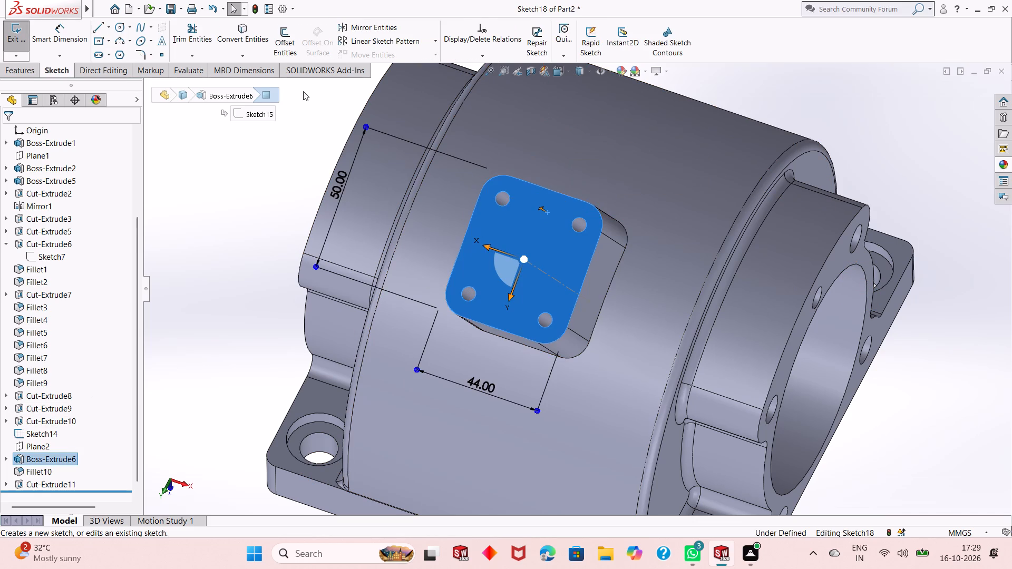
pyautogui.press('Escape')
pyautogui.click(119, 27)
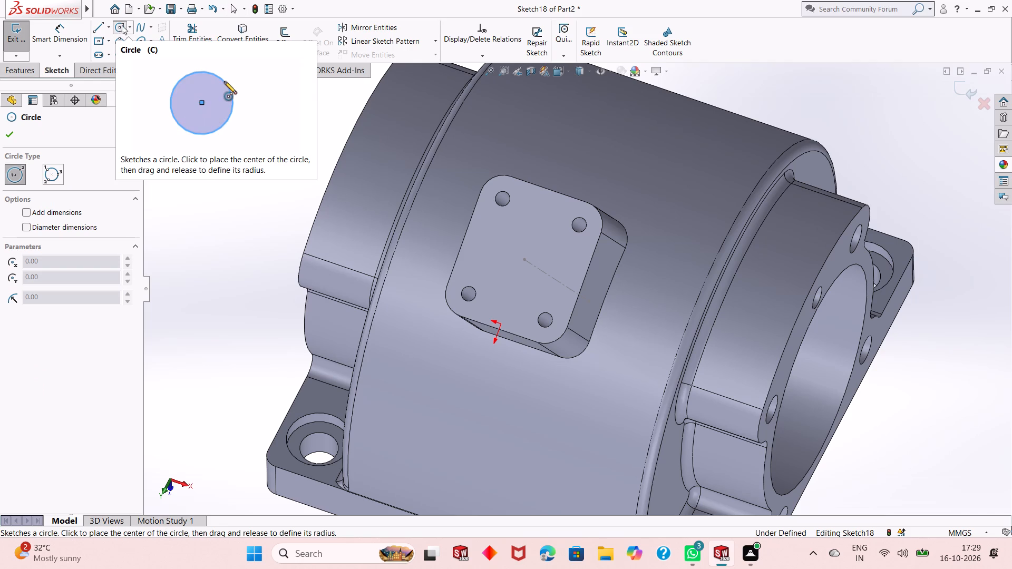
pyautogui.click(522, 258)
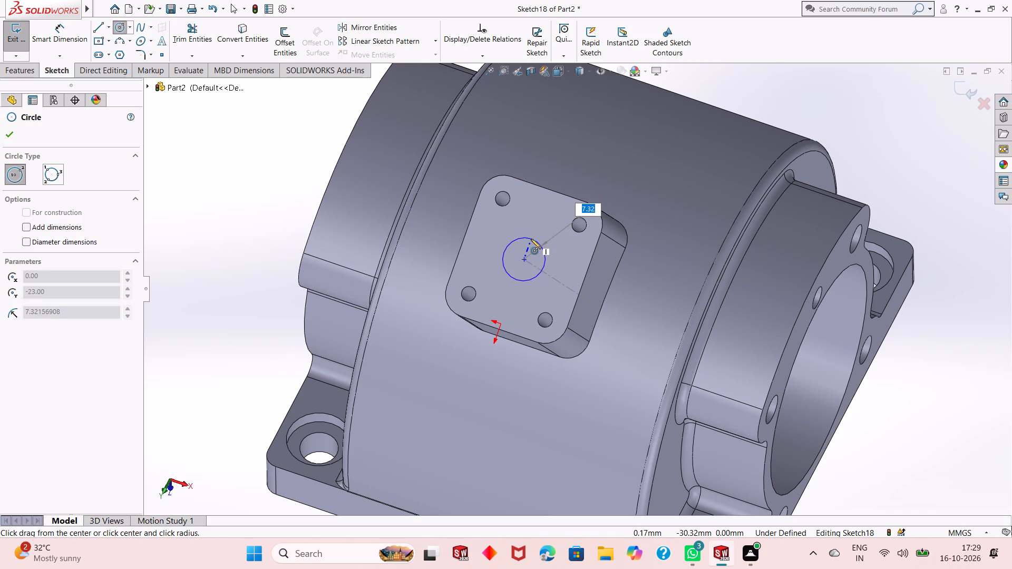
pyautogui.click(540, 231)
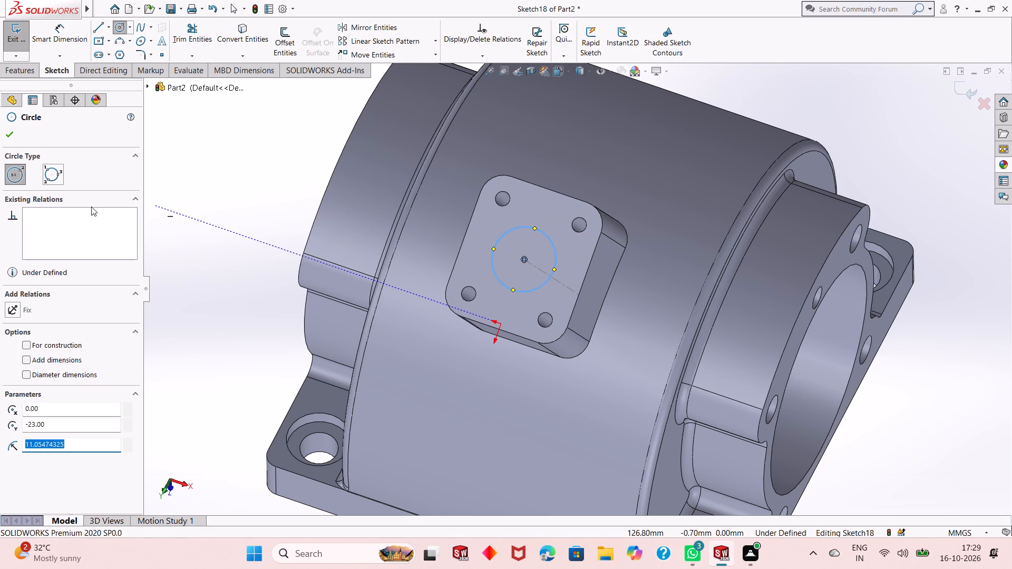
pyautogui.click(3, 136)
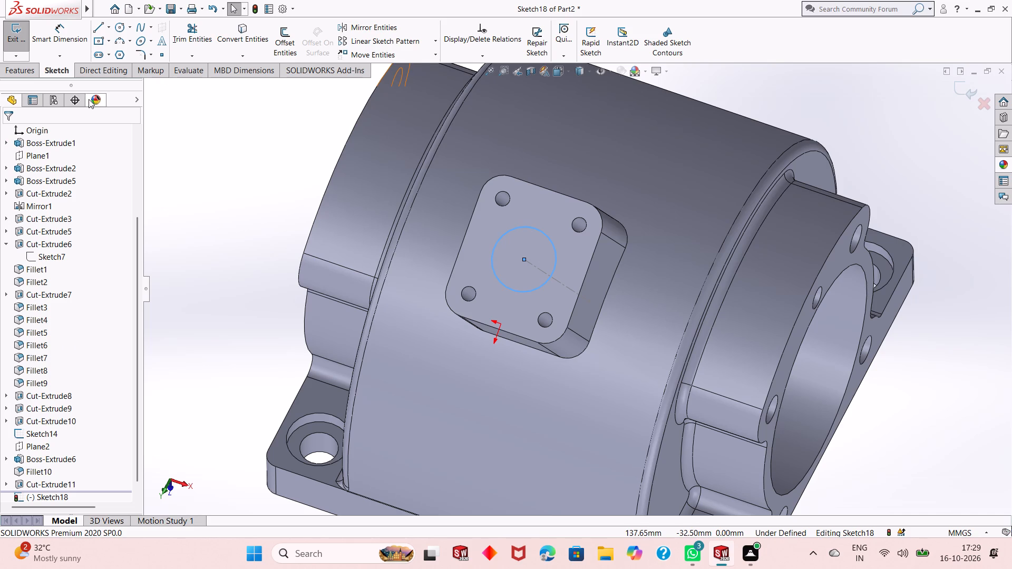
# Dimension the central circle's diameter as 30 mm.
pyautogui.click(72, 27)
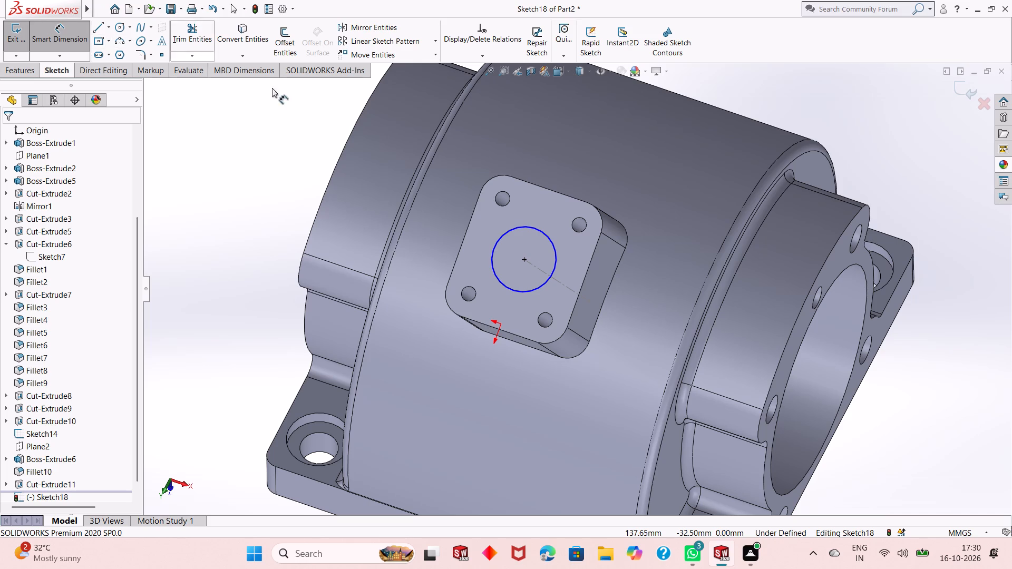
pyautogui.click(490, 258)
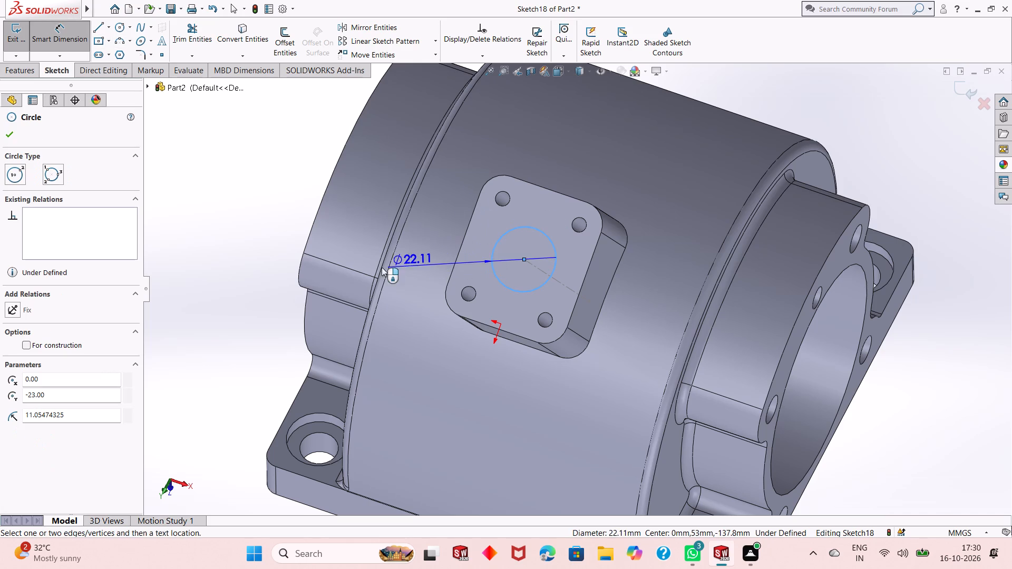
pyautogui.click(339, 250)
pyautogui.write('30')
pyautogui.press('Return')
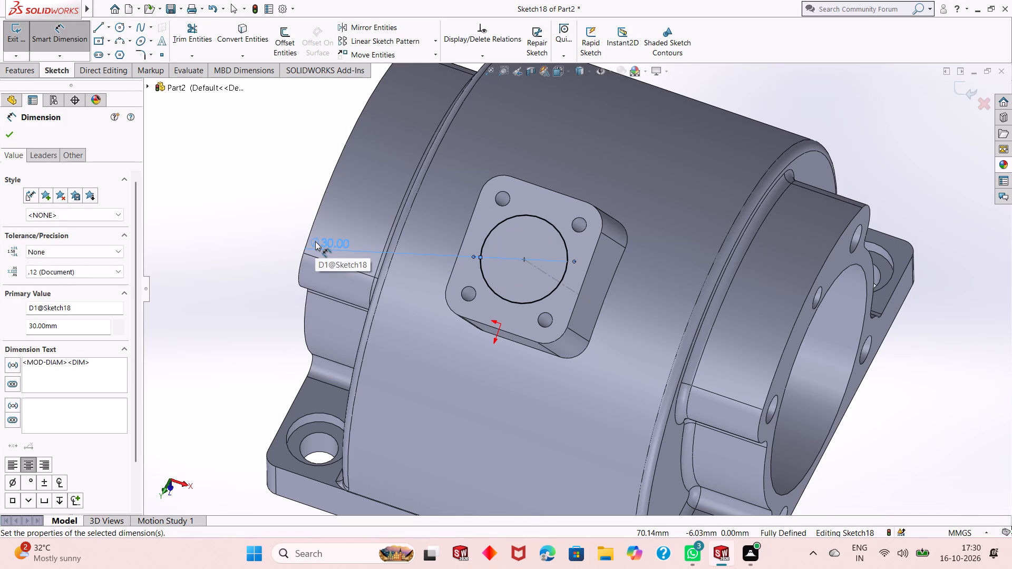
pyautogui.click(17, 137)
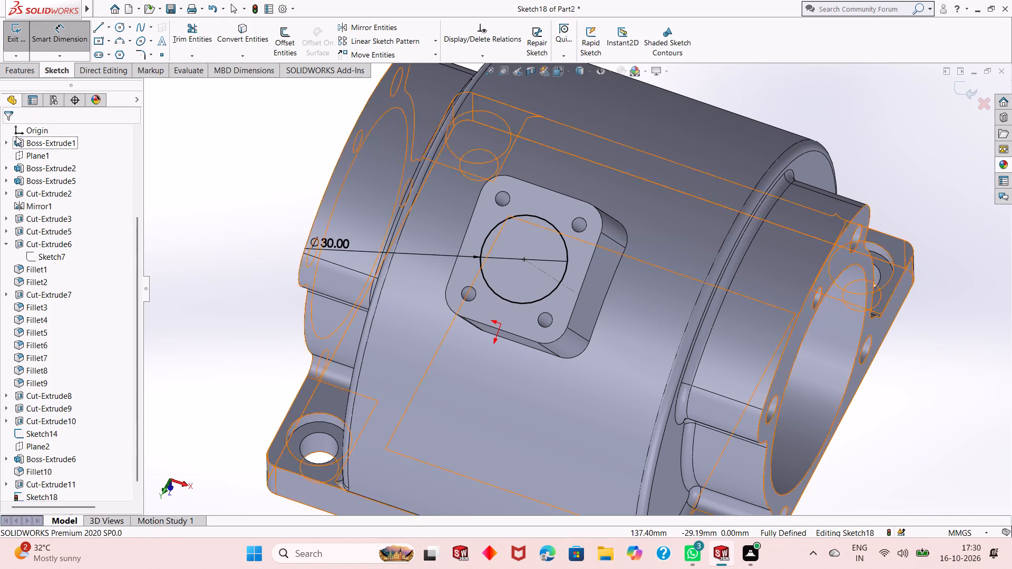
# Cut-extrude the 30 mm circle on the boss face to a blind depth of 20 mm.
pyautogui.click(16, 72)
pyautogui.click(182, 38)
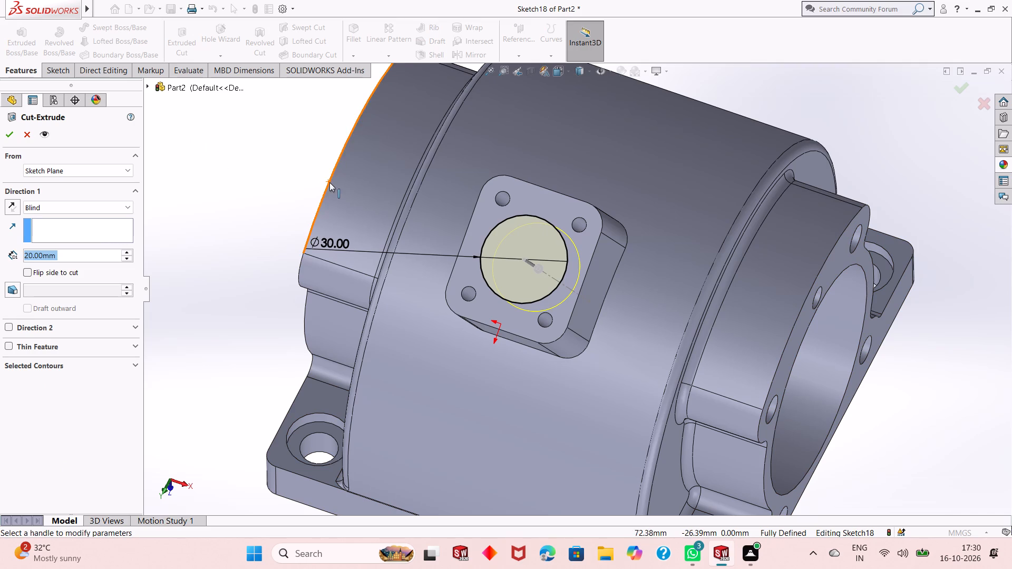
pyautogui.click(6, 137)
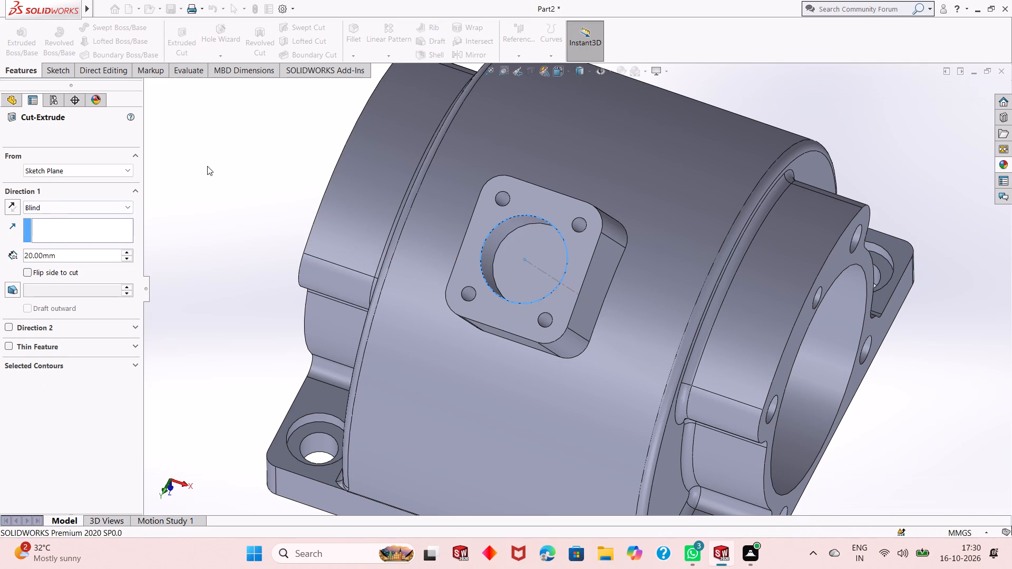
pyautogui.moveTo(209, 165); pyautogui.dragTo(231, 177, button='middle')
pyautogui.scroll(1, 232, 204)
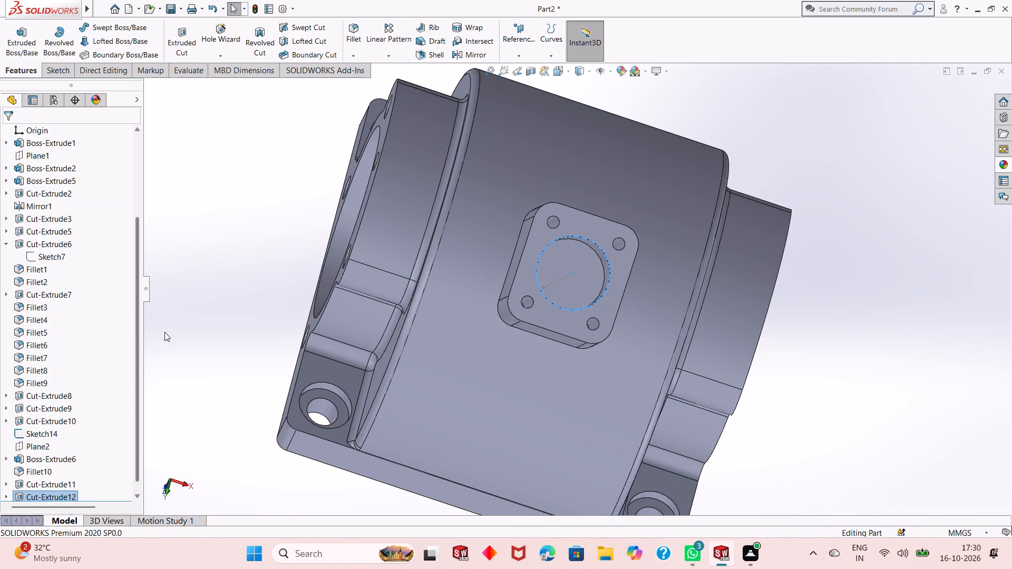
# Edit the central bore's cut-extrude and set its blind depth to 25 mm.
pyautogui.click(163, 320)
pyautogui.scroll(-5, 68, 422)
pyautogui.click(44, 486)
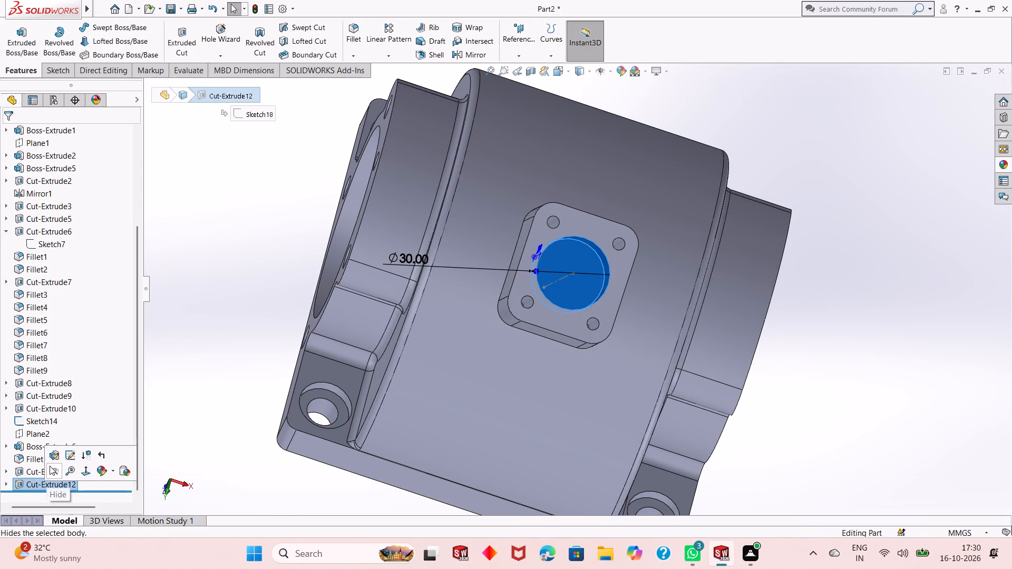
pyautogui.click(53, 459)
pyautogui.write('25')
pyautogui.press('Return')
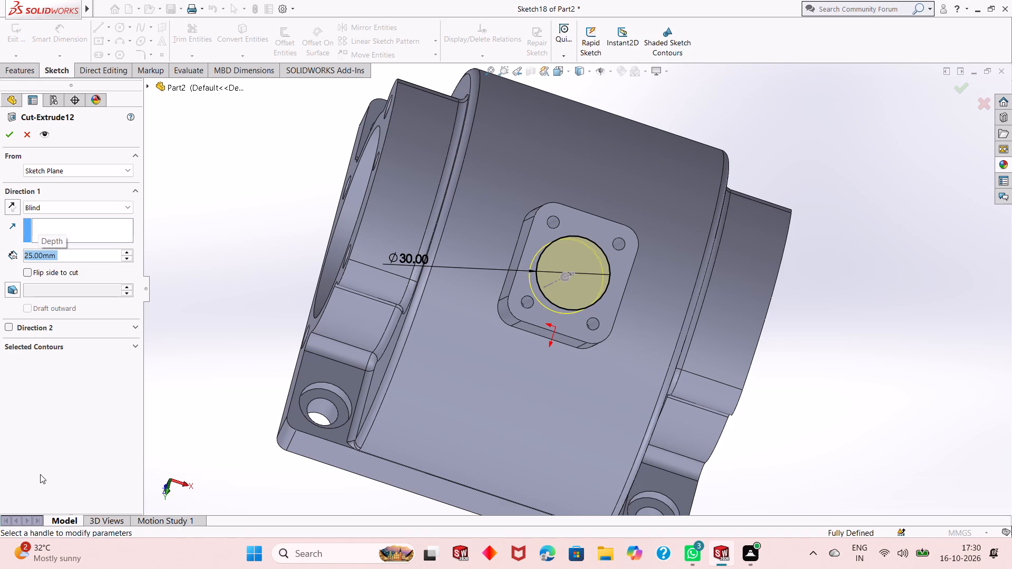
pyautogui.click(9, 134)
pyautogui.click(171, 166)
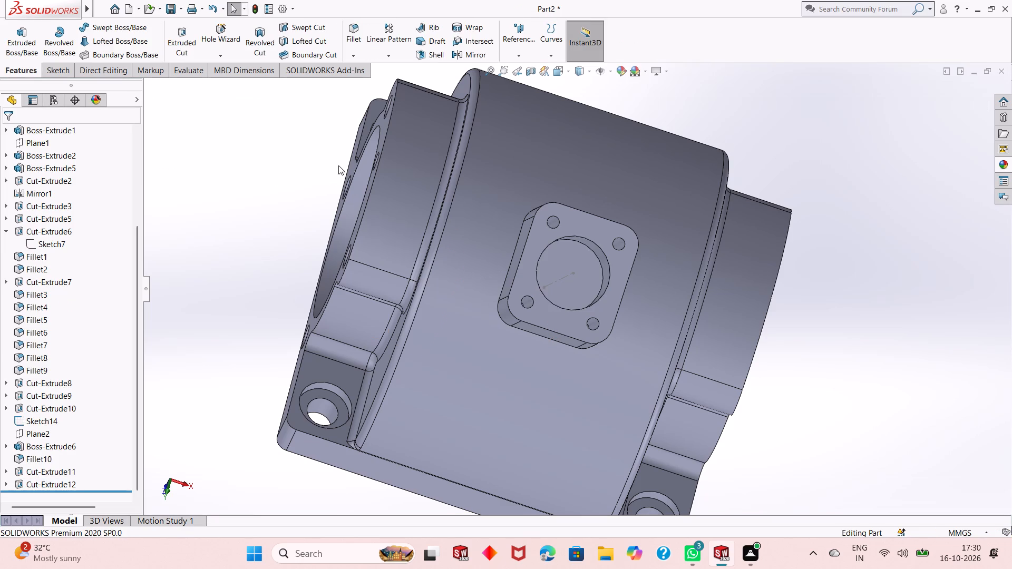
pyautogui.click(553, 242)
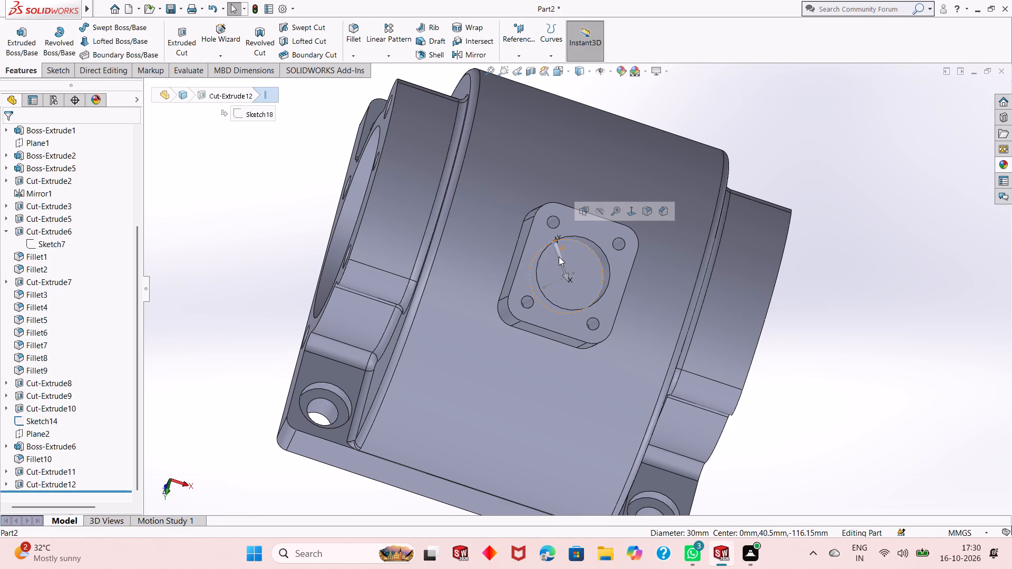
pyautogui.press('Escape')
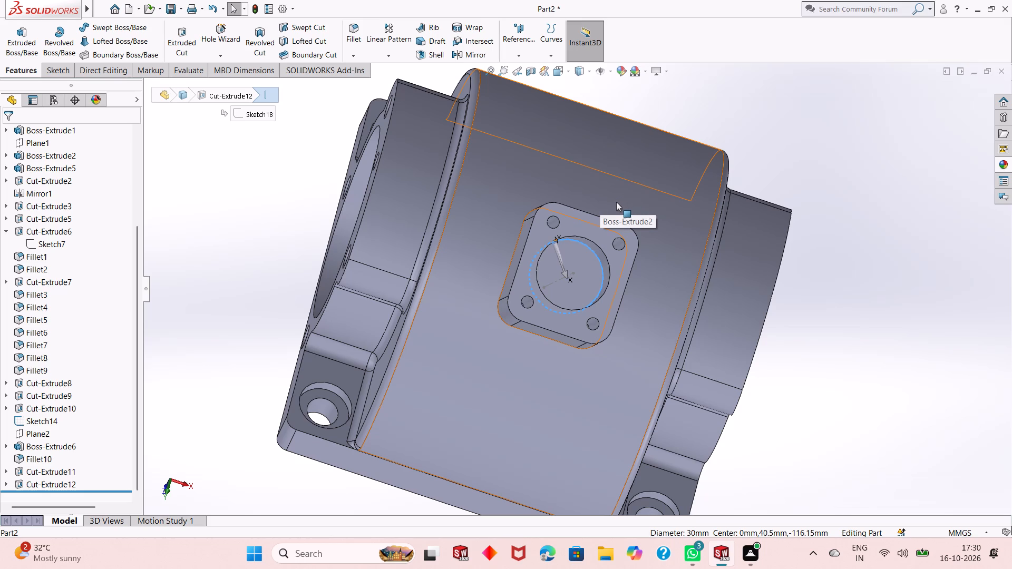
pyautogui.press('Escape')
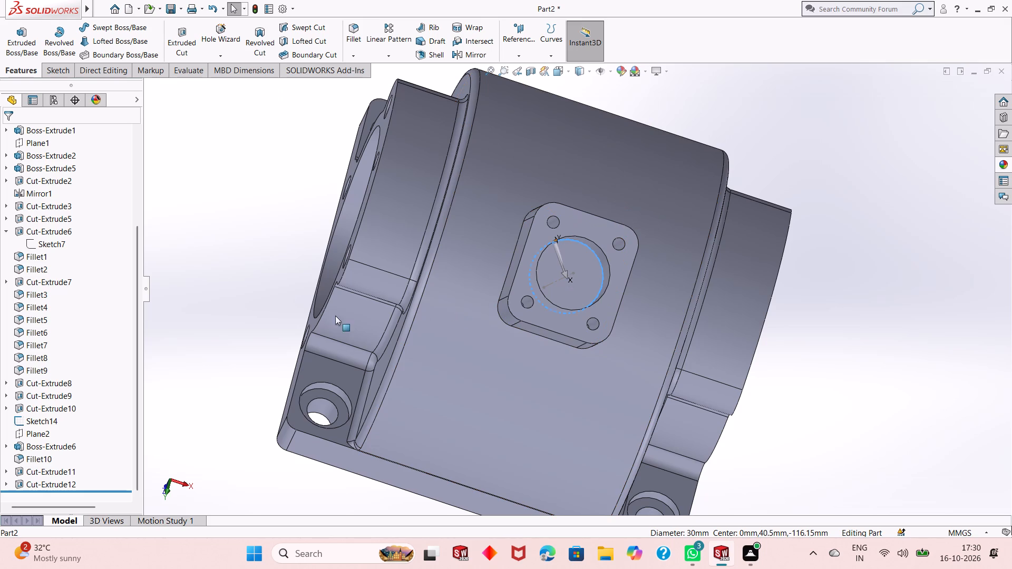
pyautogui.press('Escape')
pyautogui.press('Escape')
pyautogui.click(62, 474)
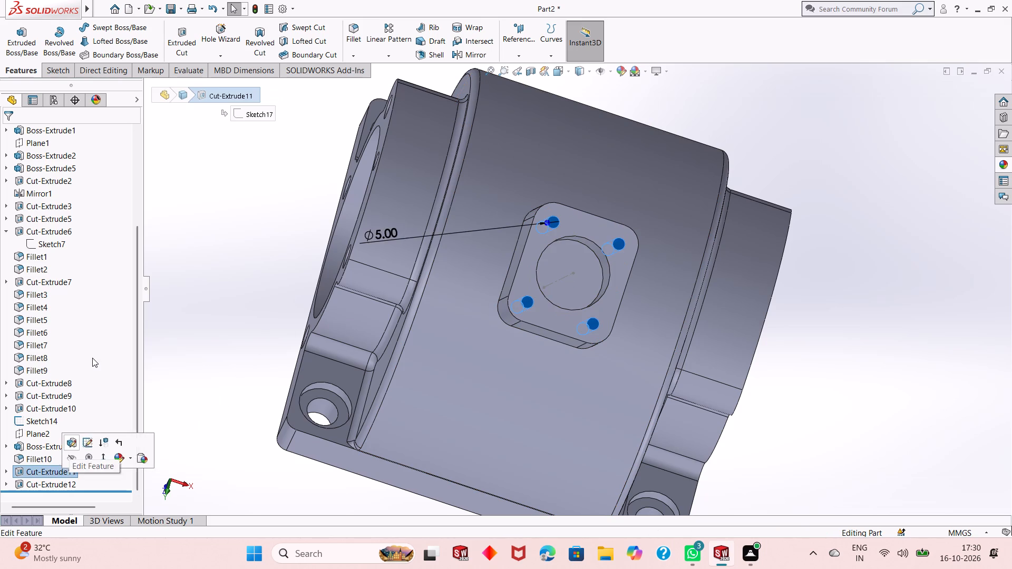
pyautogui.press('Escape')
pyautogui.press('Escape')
# Edit the boss's central bore cut and set its blind depth to 50 mm.
pyautogui.click(67, 485)
pyautogui.click(72, 449)
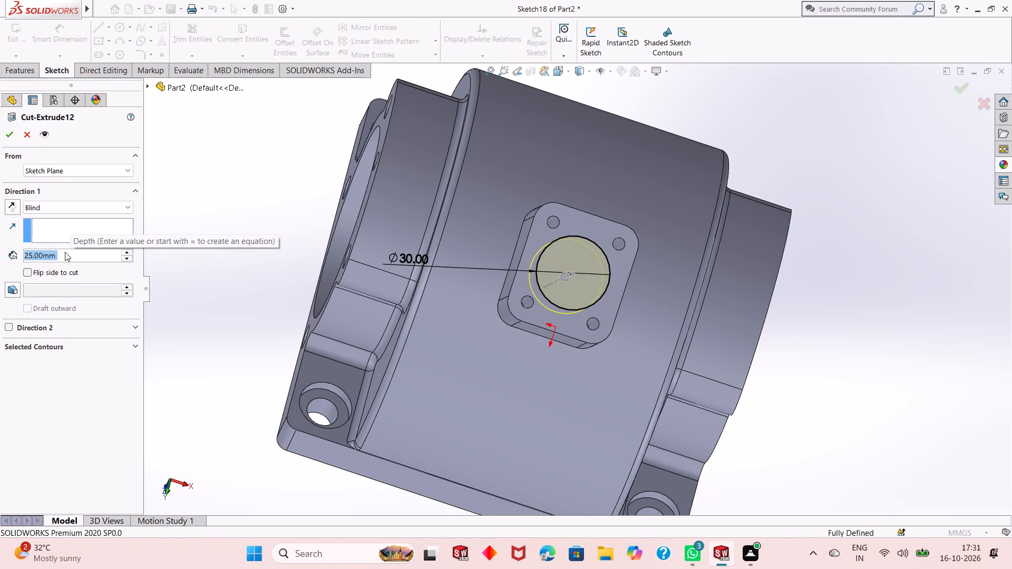
pyautogui.write('50')
pyautogui.press('Return')
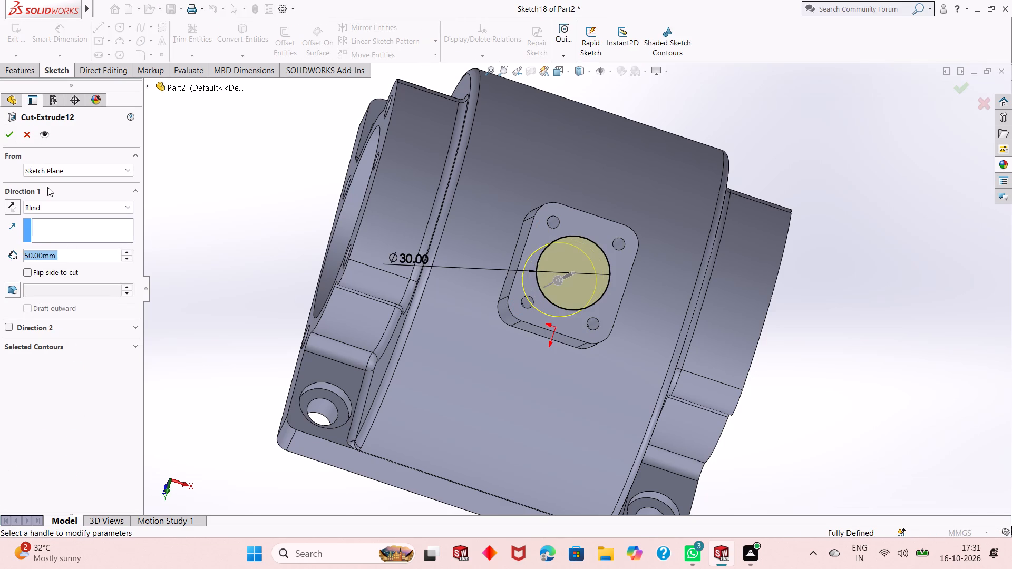
pyautogui.click(11, 129)
pyautogui.press('Escape')
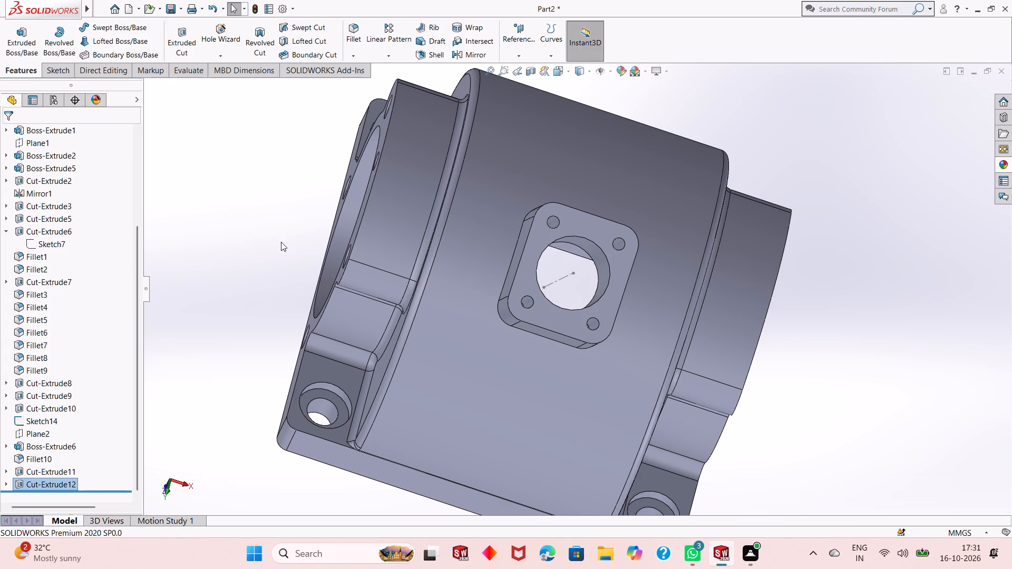
# Hide Sketch14, the construction line sketch inside the boss bore.
pyautogui.rightClick(24, 411)
pyautogui.press('Escape')
pyautogui.rightClick(24, 418)
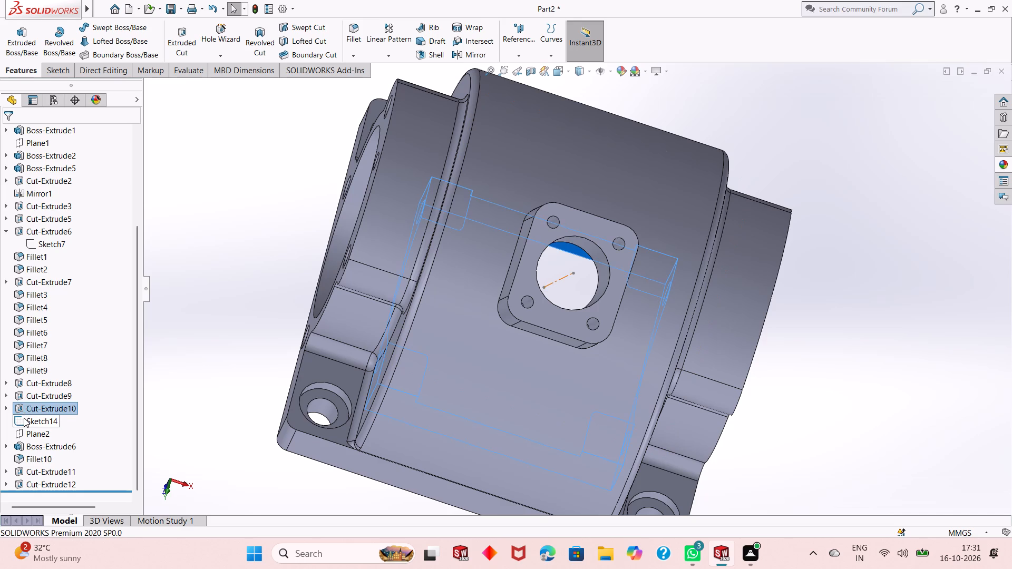
pyautogui.click(28, 321)
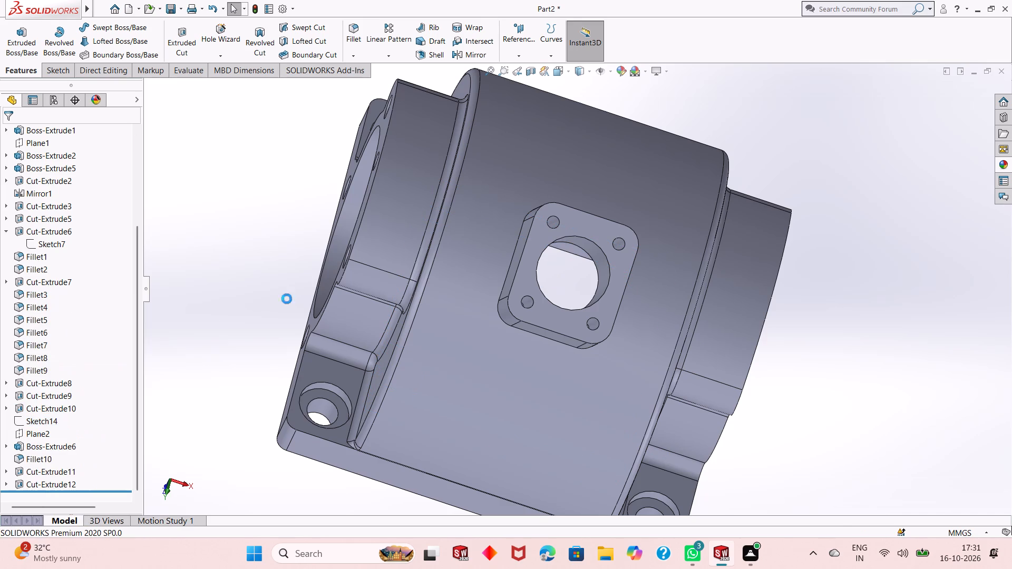
pyautogui.press('Escape')
# Change the whole part's colour to bright yellow.
pyautogui.scroll(5, 406, 303)
pyautogui.moveTo(429, 328); pyautogui.dragTo(494, 241, button='middle')
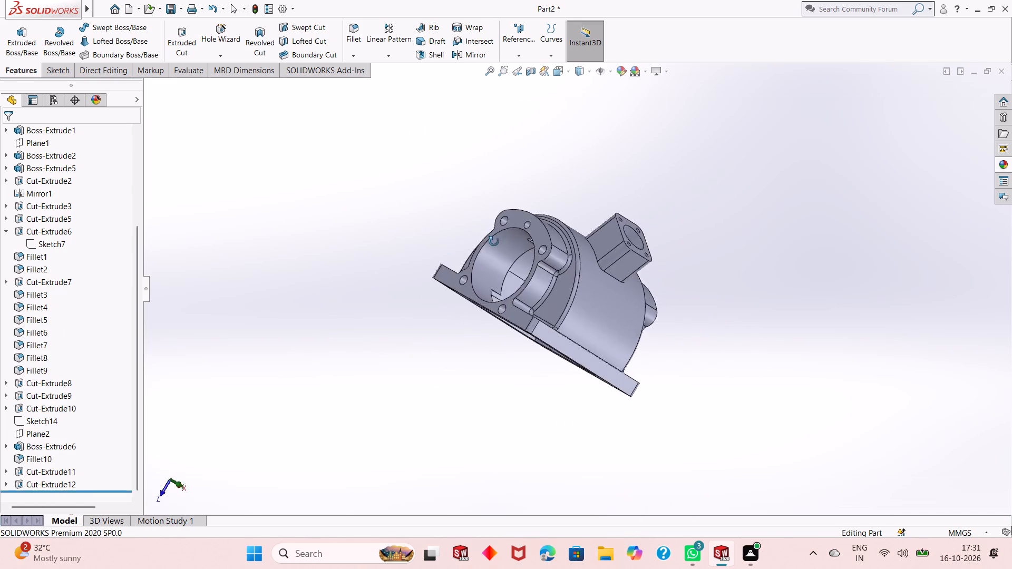
pyautogui.moveTo(494, 241); pyautogui.dragTo(602, 150, button='middle')
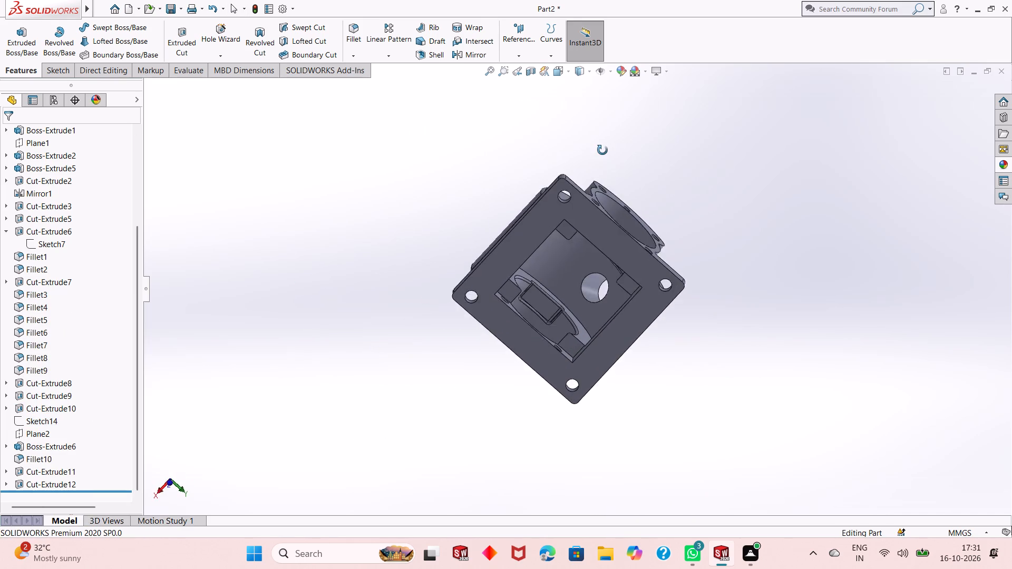
pyautogui.moveTo(602, 150); pyautogui.dragTo(526, 360, button='middle')
pyautogui.press('Escape')
pyautogui.press('Escape')
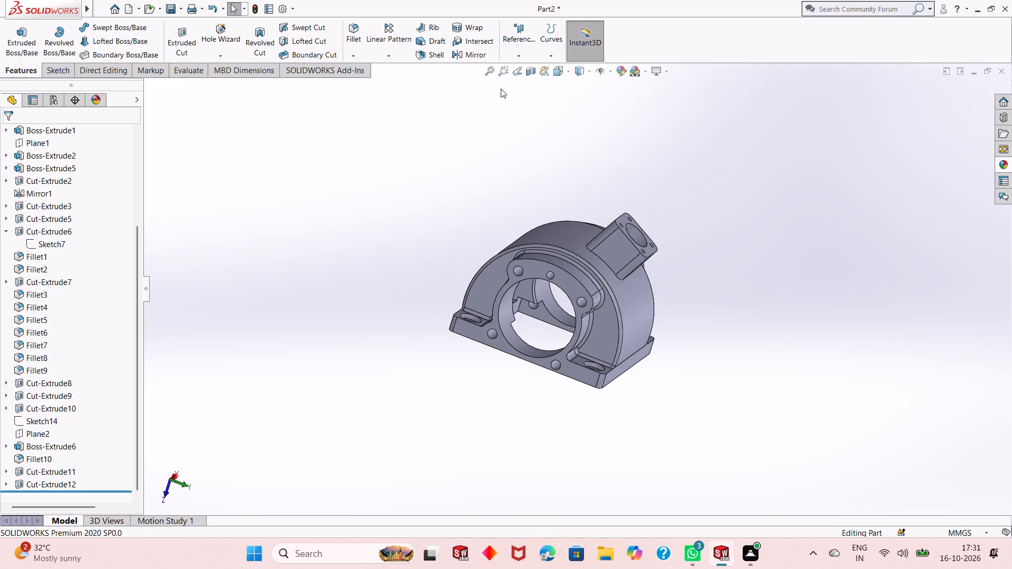
pyautogui.click(621, 73)
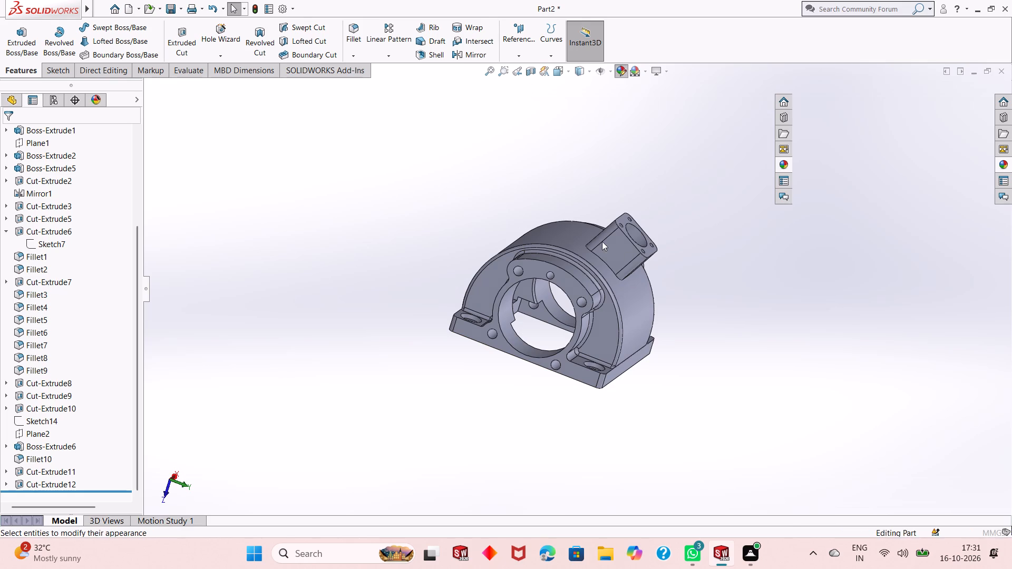
pyautogui.click(52, 406)
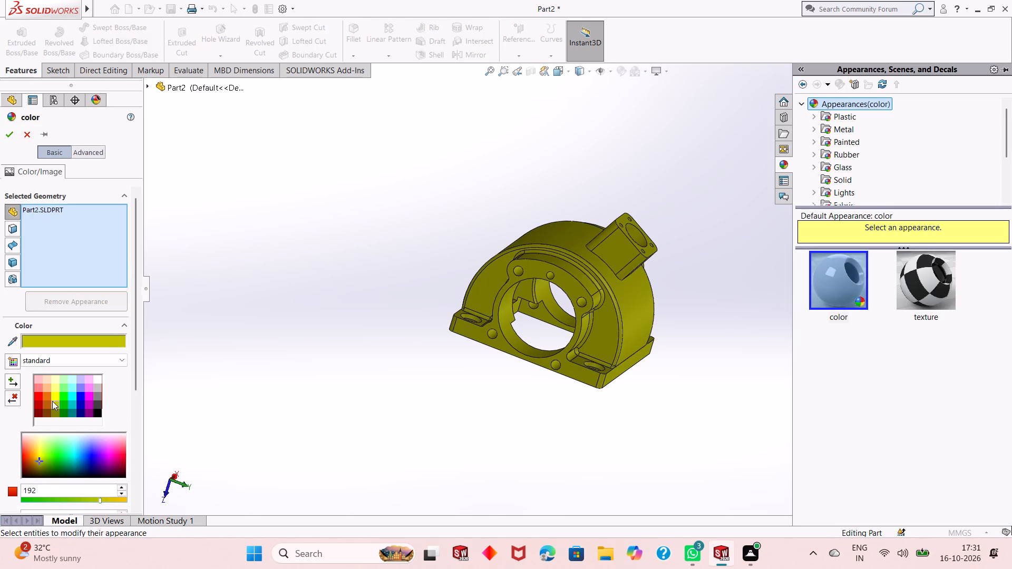
pyautogui.scroll(-1, 647, 337)
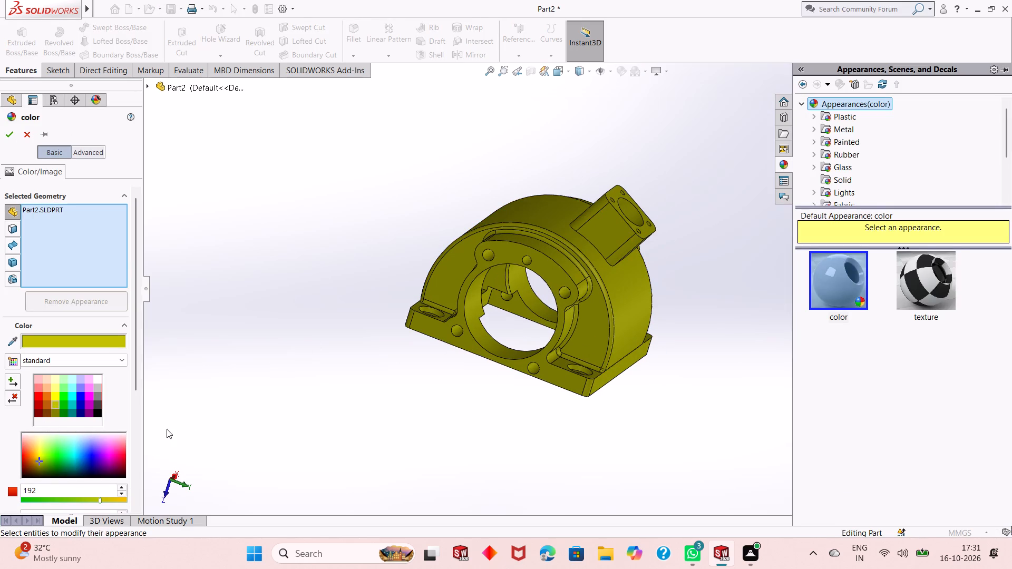
pyautogui.click(41, 452)
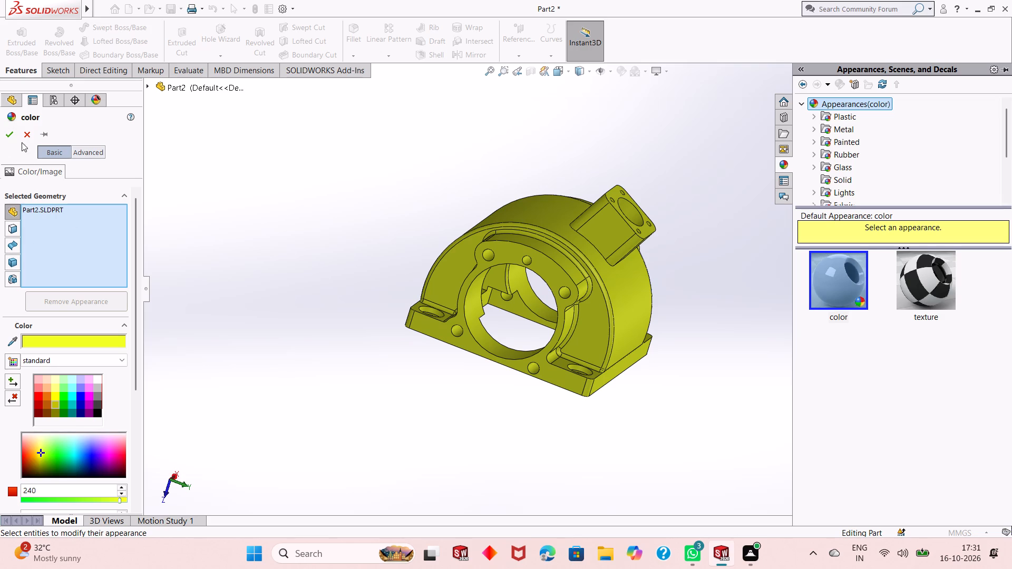
pyautogui.click(5, 142)
pyautogui.press('Escape')
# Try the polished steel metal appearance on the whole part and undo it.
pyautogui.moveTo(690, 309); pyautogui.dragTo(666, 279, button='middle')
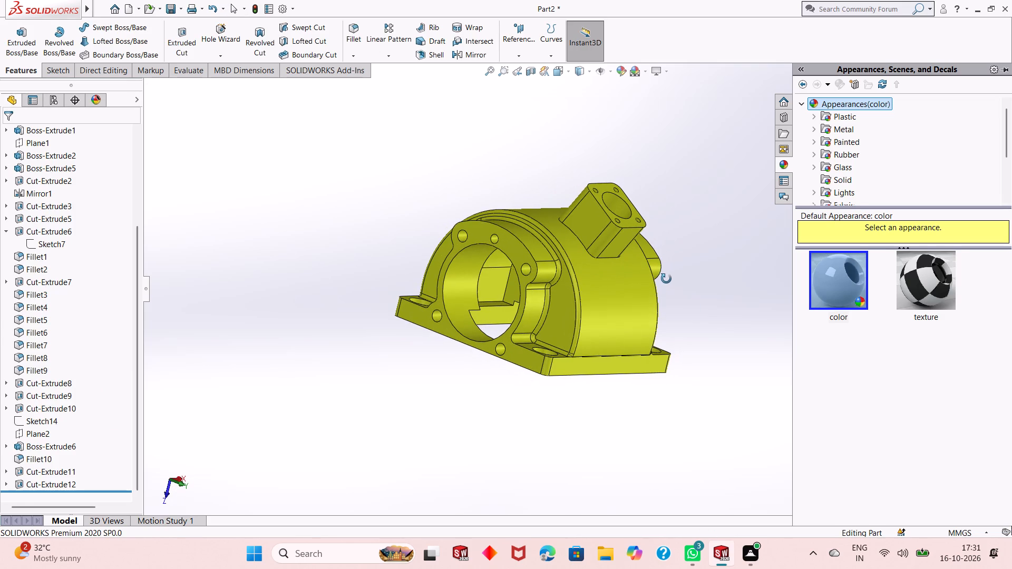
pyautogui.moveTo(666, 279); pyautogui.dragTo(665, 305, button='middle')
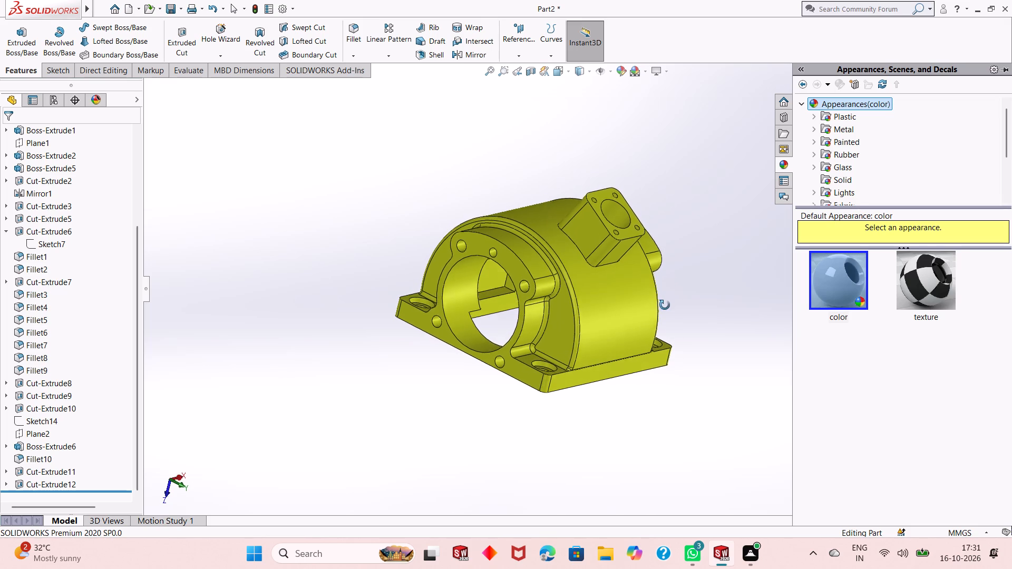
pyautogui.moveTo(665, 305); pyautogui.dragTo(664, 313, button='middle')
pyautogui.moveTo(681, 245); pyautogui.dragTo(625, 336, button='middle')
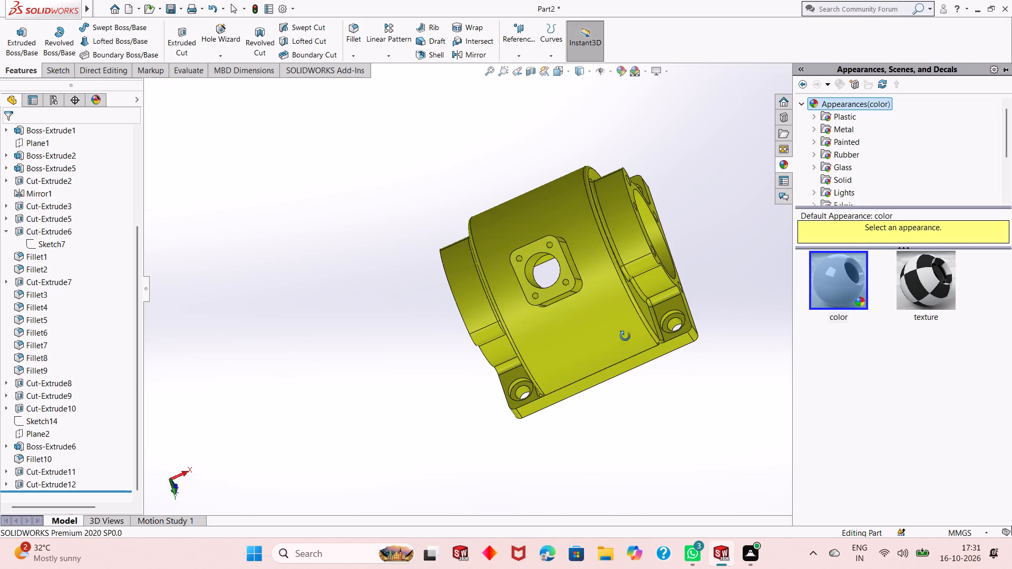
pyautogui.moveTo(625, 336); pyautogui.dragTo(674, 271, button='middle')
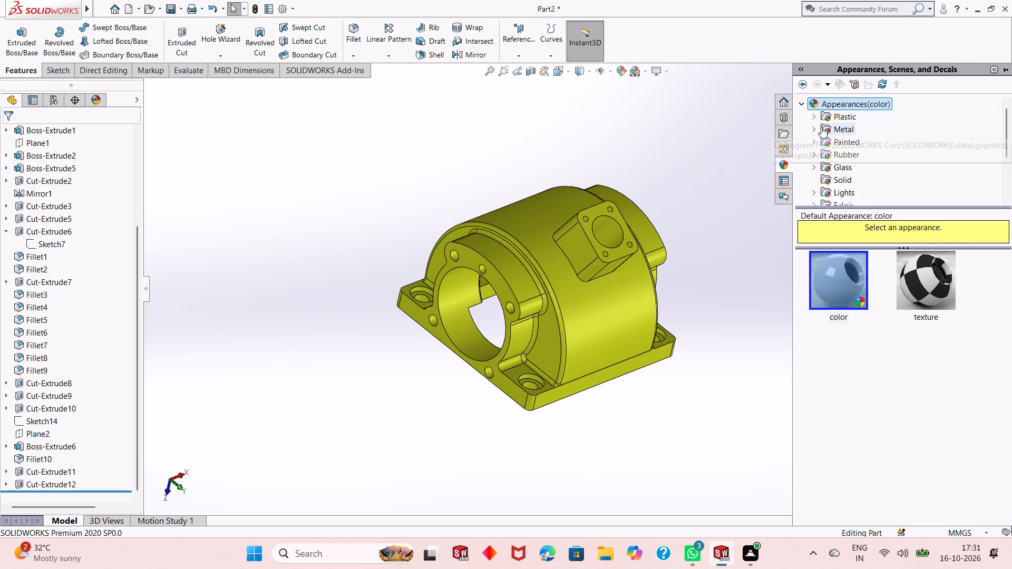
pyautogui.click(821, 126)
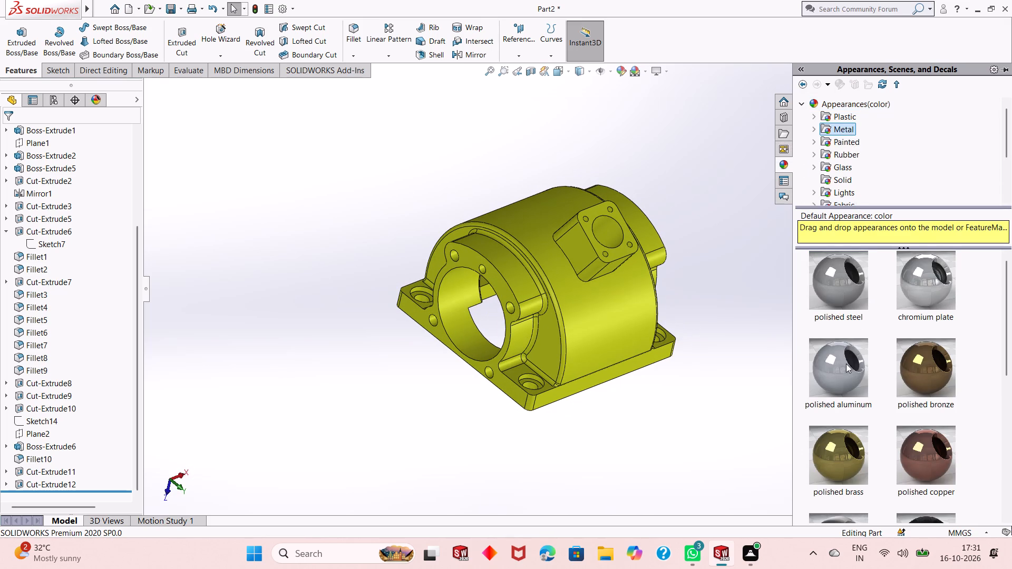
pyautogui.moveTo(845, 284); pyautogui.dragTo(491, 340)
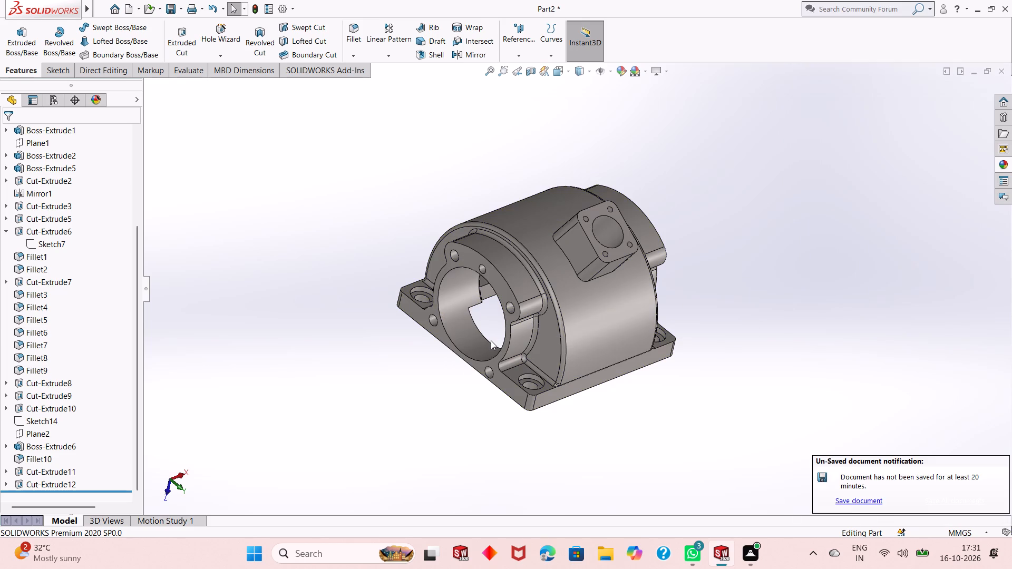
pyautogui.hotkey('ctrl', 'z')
# Apply the polished steel appearance to only the inner bore face of the front flange.
pyautogui.click(998, 165)
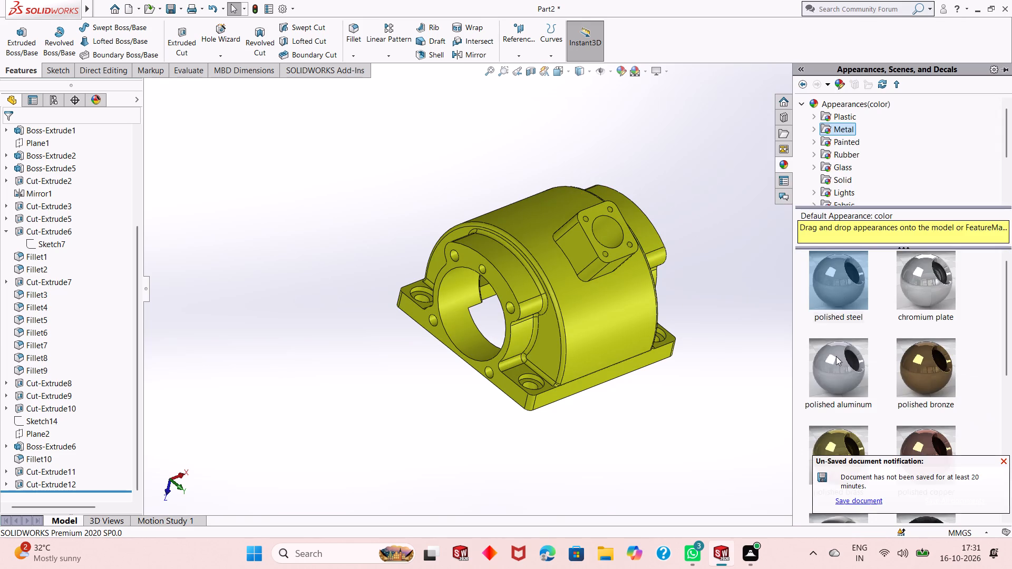
pyautogui.moveTo(834, 277); pyautogui.dragTo(470, 335)
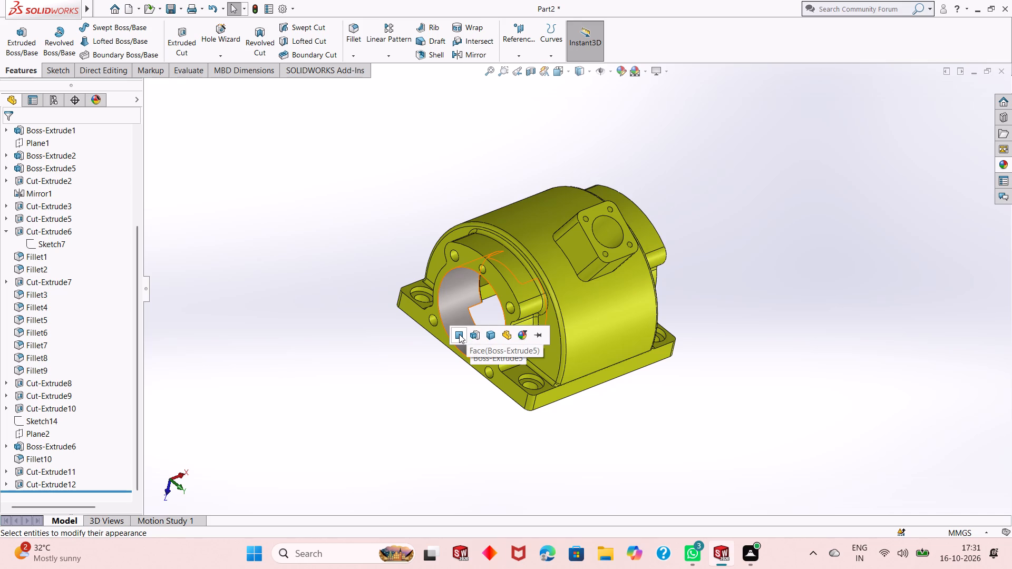
pyautogui.click(459, 334)
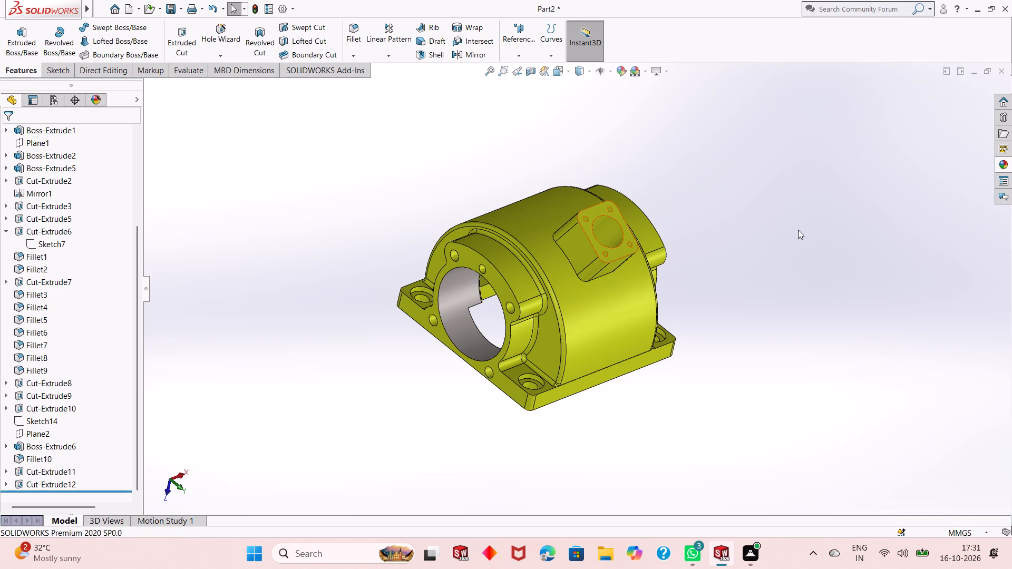
# Apply the polished steel appearance to the inner faces of the front flange's three upper bolt holes, one by one.
pyautogui.click(1000, 166)
pyautogui.moveTo(841, 288); pyautogui.dragTo(530, 304)
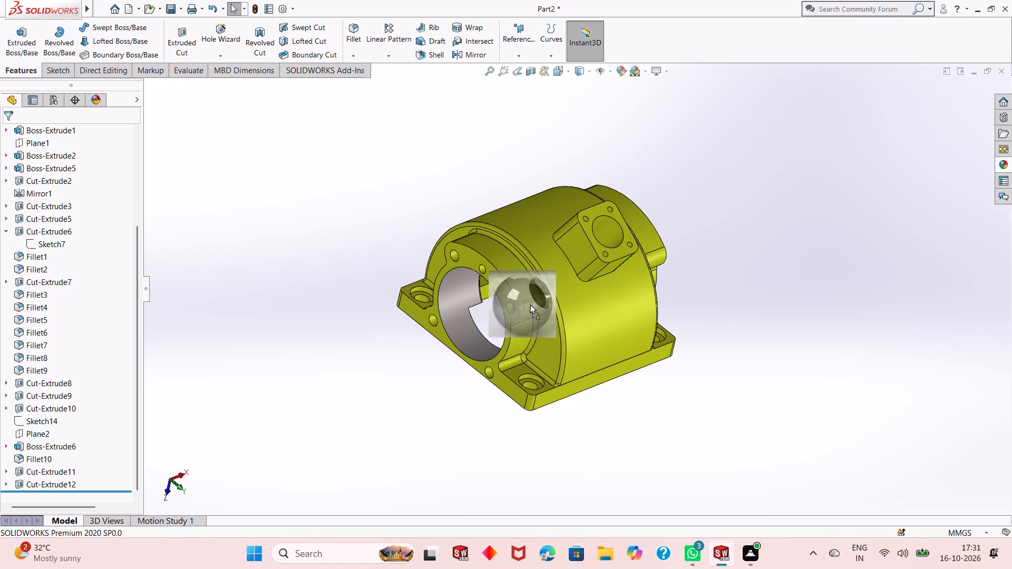
pyautogui.moveTo(530, 304); pyautogui.dragTo(457, 253)
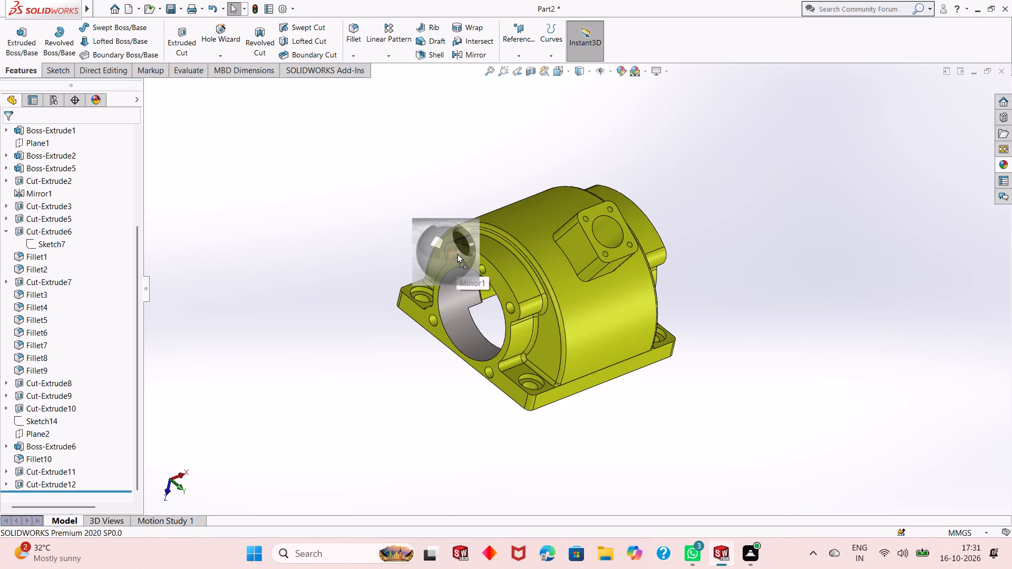
pyautogui.moveTo(457, 253); pyautogui.dragTo(455, 254)
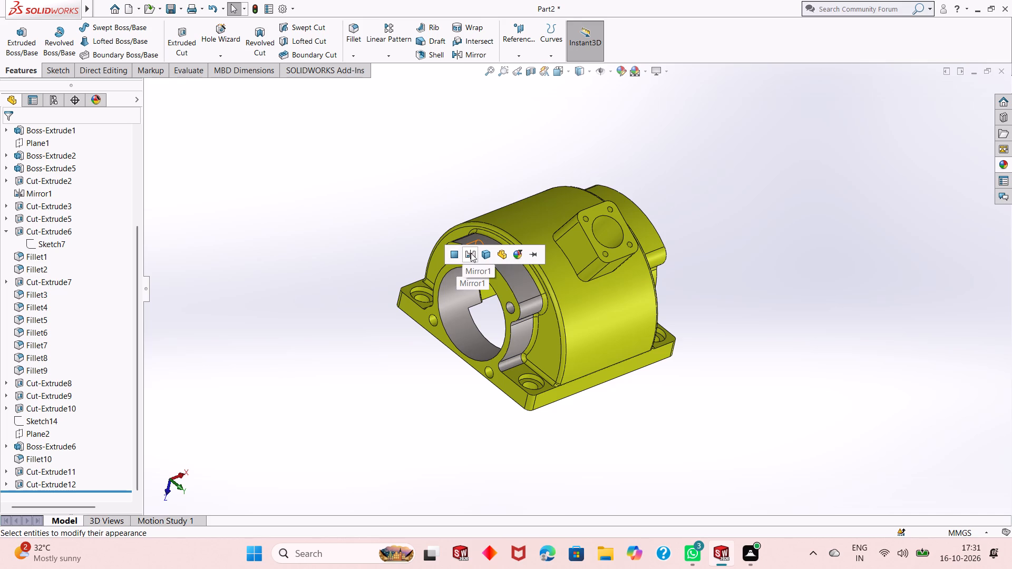
pyautogui.click(456, 255)
pyautogui.scroll(-6, 476, 287)
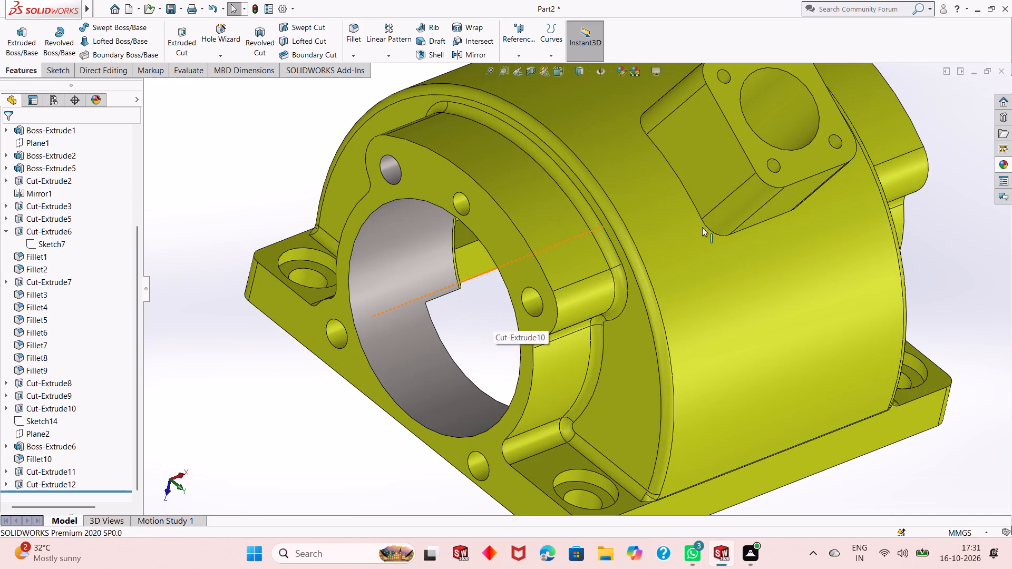
pyautogui.click(999, 162)
pyautogui.moveTo(831, 288); pyautogui.dragTo(453, 215)
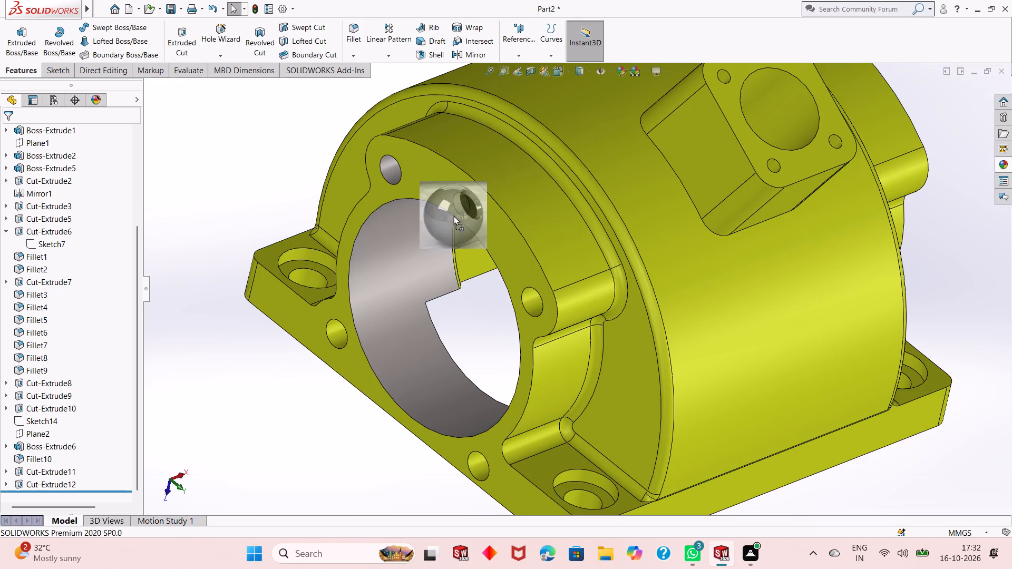
pyautogui.moveTo(453, 215); pyautogui.dragTo(460, 202)
pyautogui.click(460, 202)
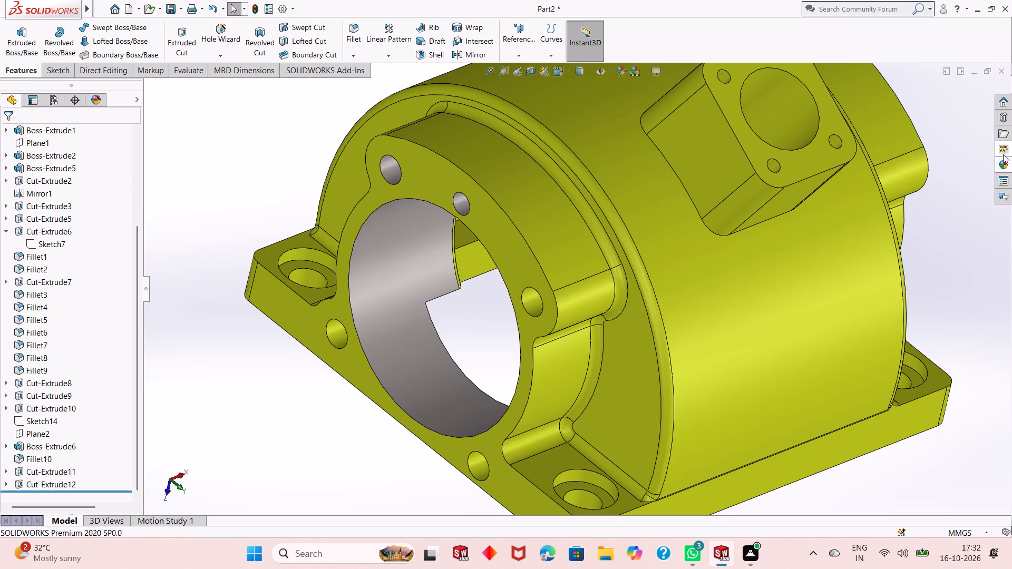
pyautogui.click(1009, 162)
pyautogui.moveTo(851, 277); pyautogui.dragTo(493, 299)
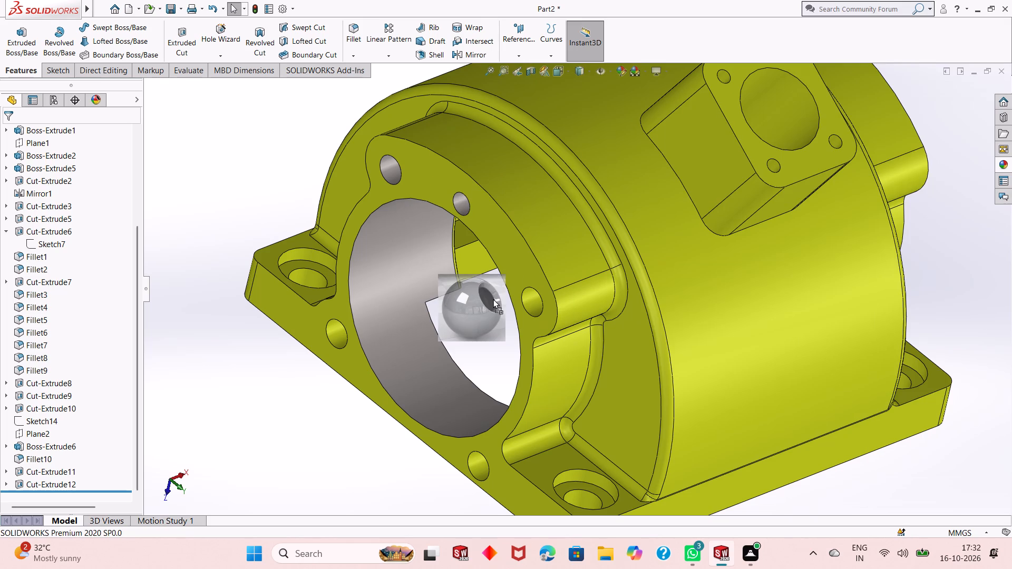
pyautogui.moveTo(493, 299); pyautogui.dragTo(538, 297)
pyautogui.click(539, 299)
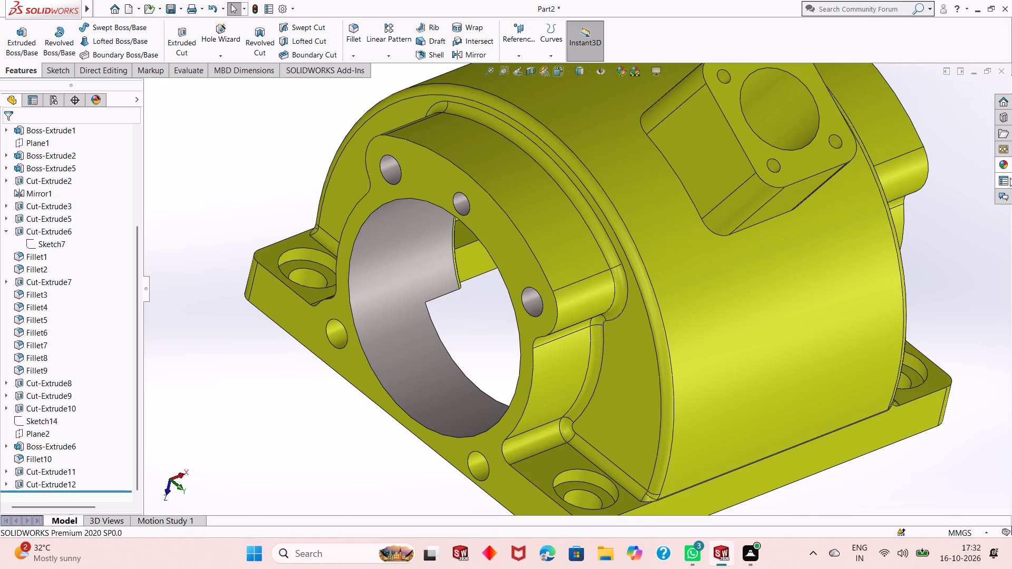
# Apply the polished steel appearance to the inner faces of the front flange's two lower bolt holes.
pyautogui.click(999, 164)
pyautogui.moveTo(854, 273); pyautogui.dragTo(499, 459)
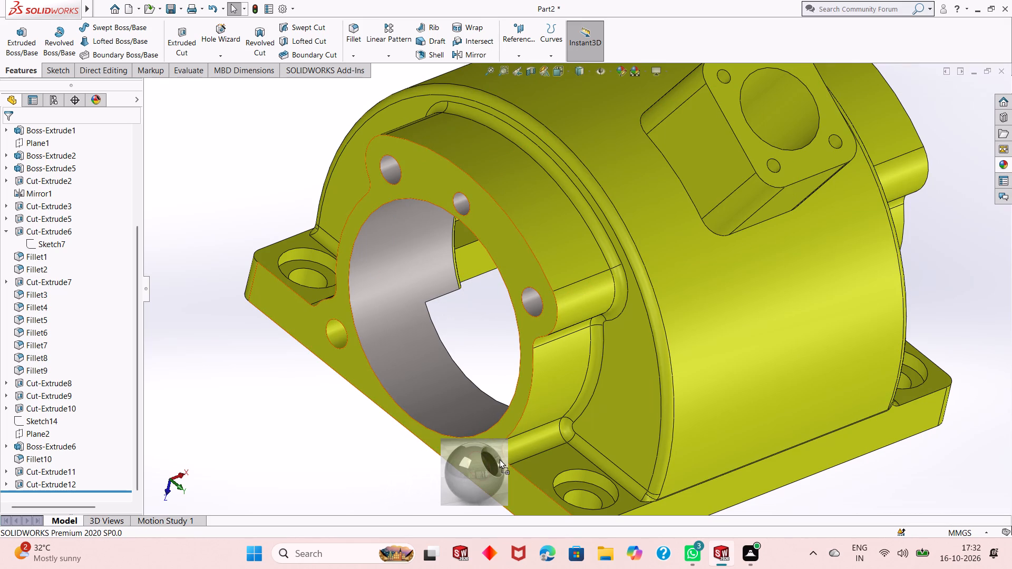
pyautogui.moveTo(499, 459); pyautogui.dragTo(480, 462)
pyautogui.click(479, 463)
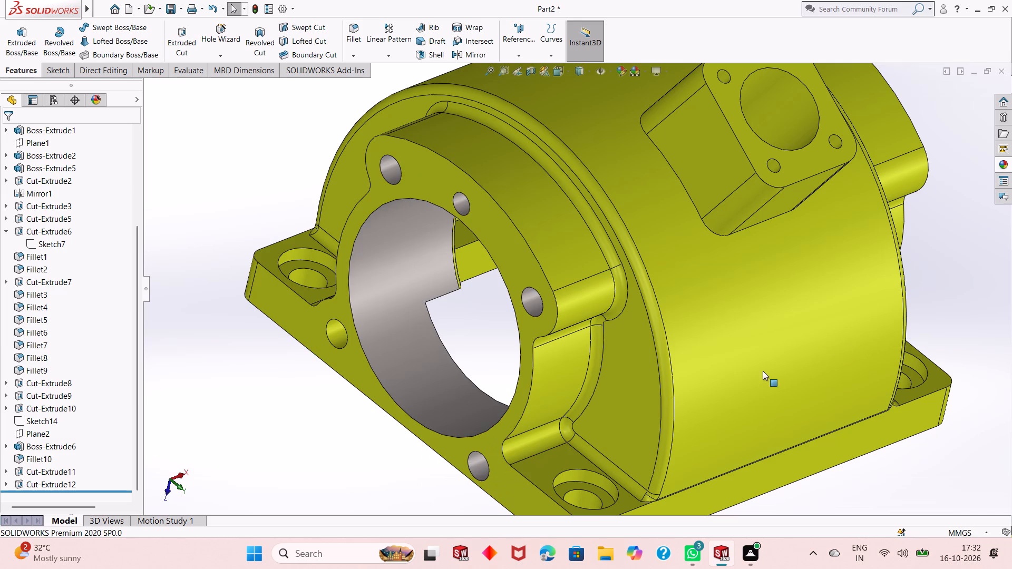
pyautogui.click(1004, 156)
pyautogui.click(1004, 162)
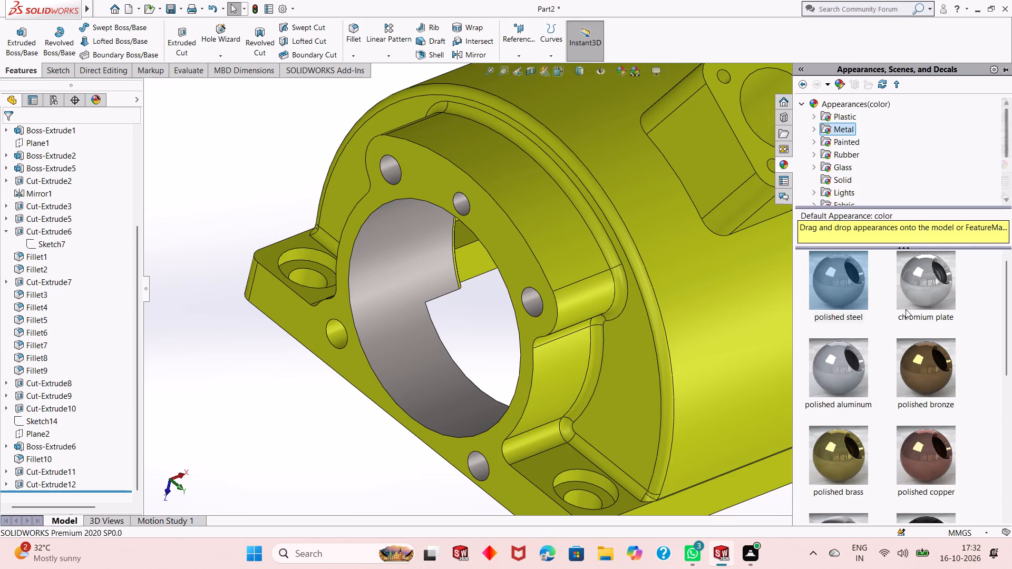
pyautogui.moveTo(851, 277); pyautogui.dragTo(339, 326)
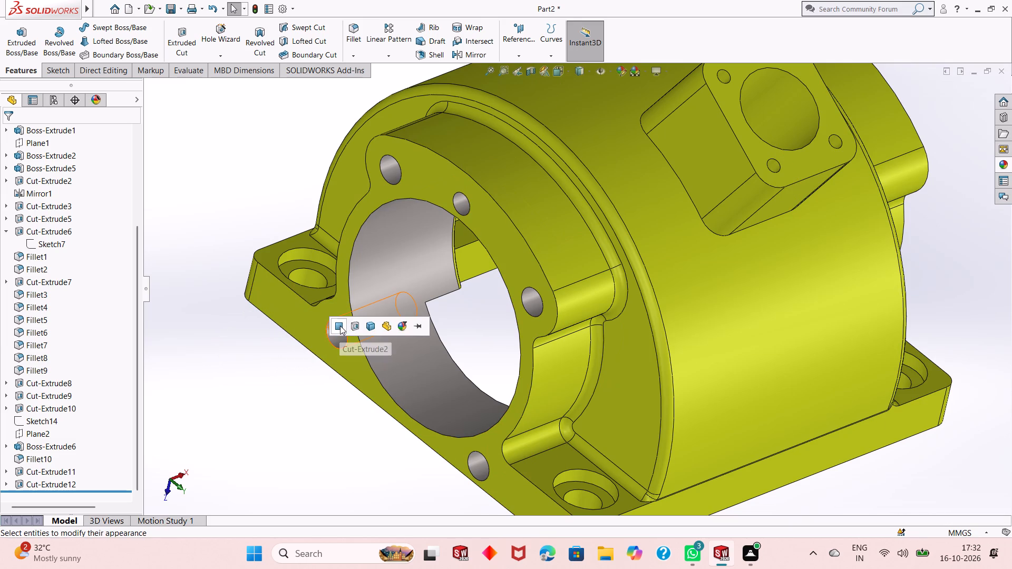
pyautogui.click(340, 326)
# Apply polished steel to the counterbore wall of the front foot on the boss side, and to the whole Cut-Extrude9 feature, the feet's through holes.
pyautogui.click(1001, 165)
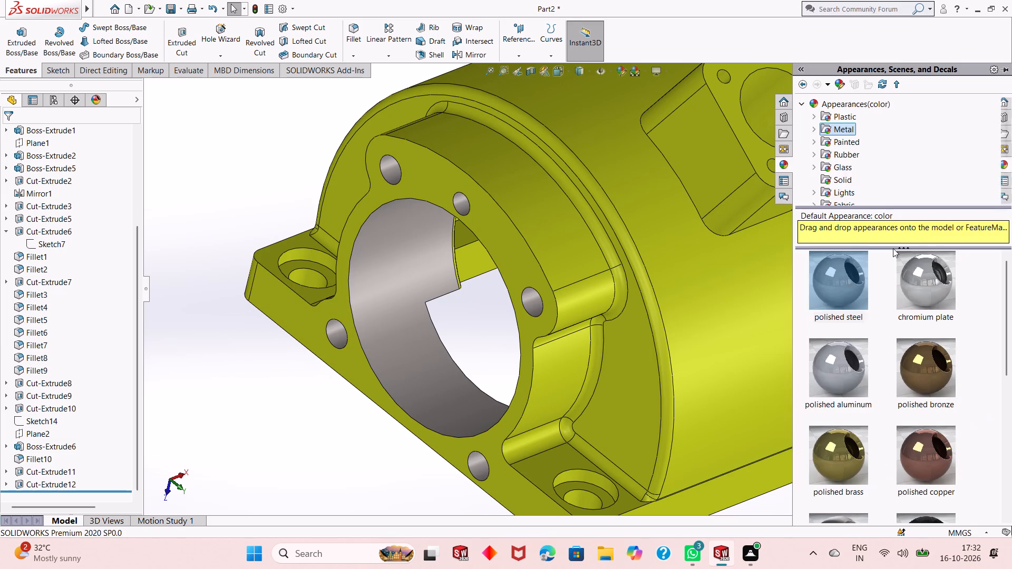
pyautogui.moveTo(831, 286); pyautogui.dragTo(583, 473)
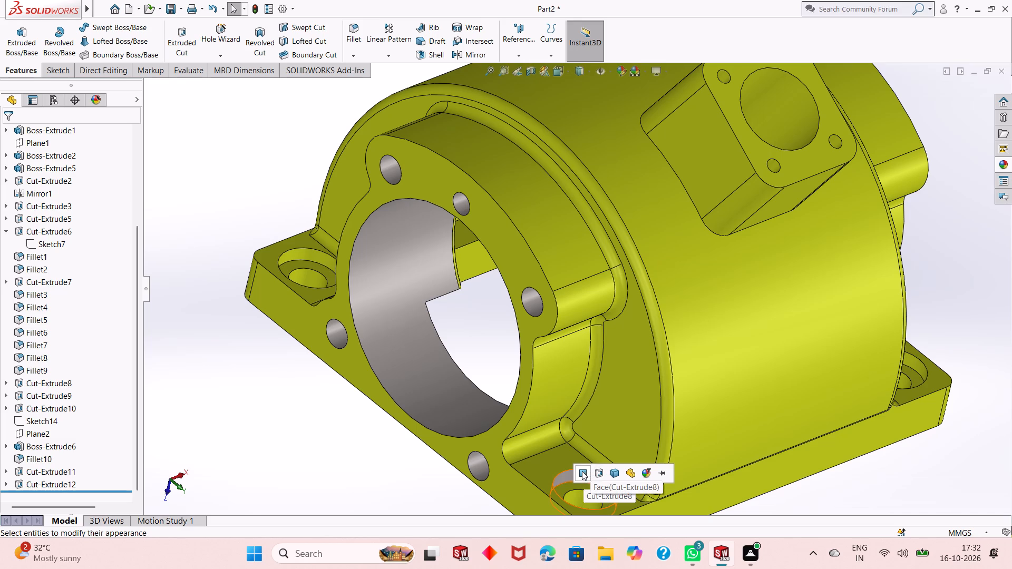
pyautogui.click(582, 471)
pyautogui.click(1004, 164)
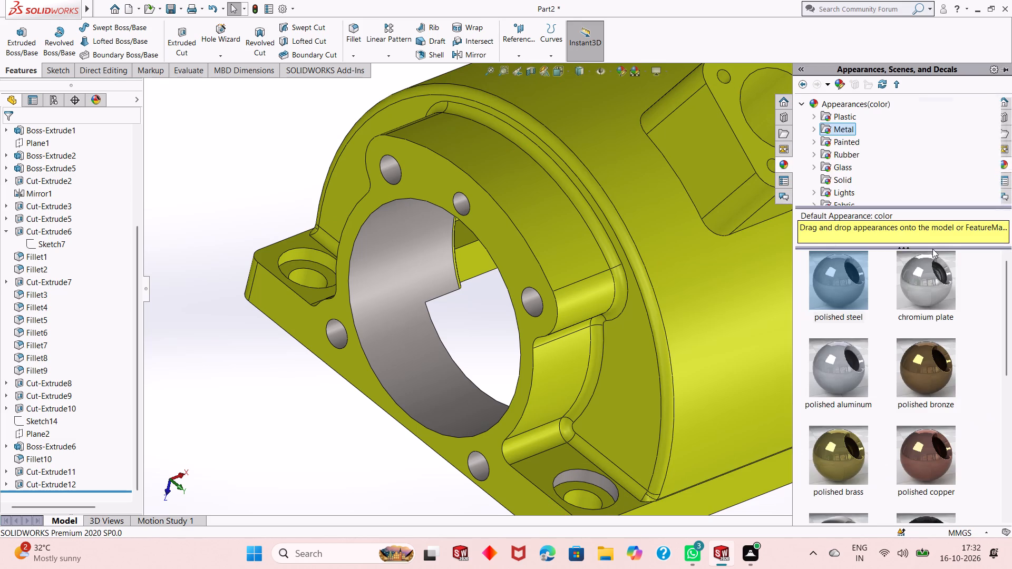
pyautogui.moveTo(835, 278); pyautogui.dragTo(579, 492)
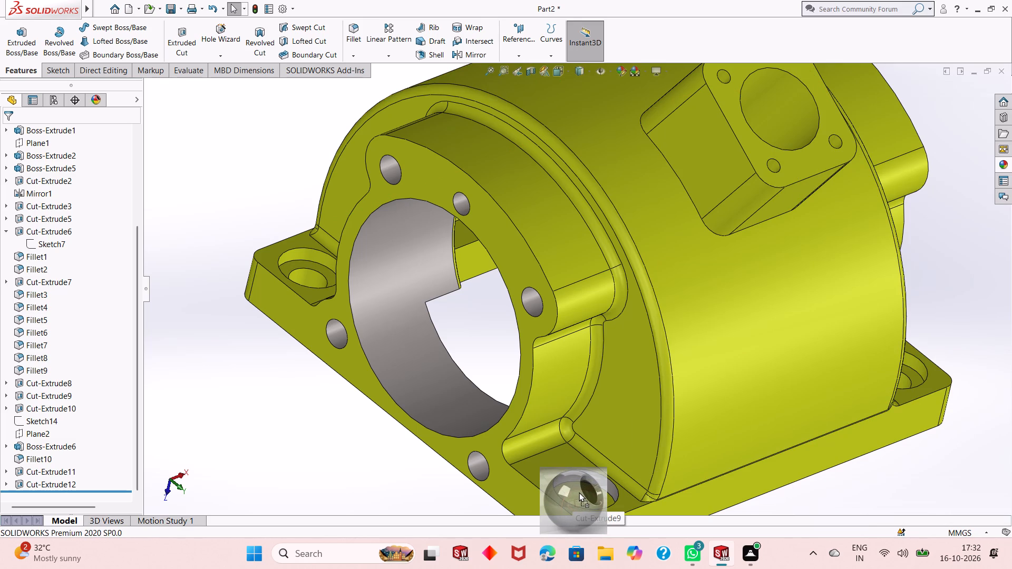
pyautogui.moveTo(579, 492); pyautogui.dragTo(581, 498)
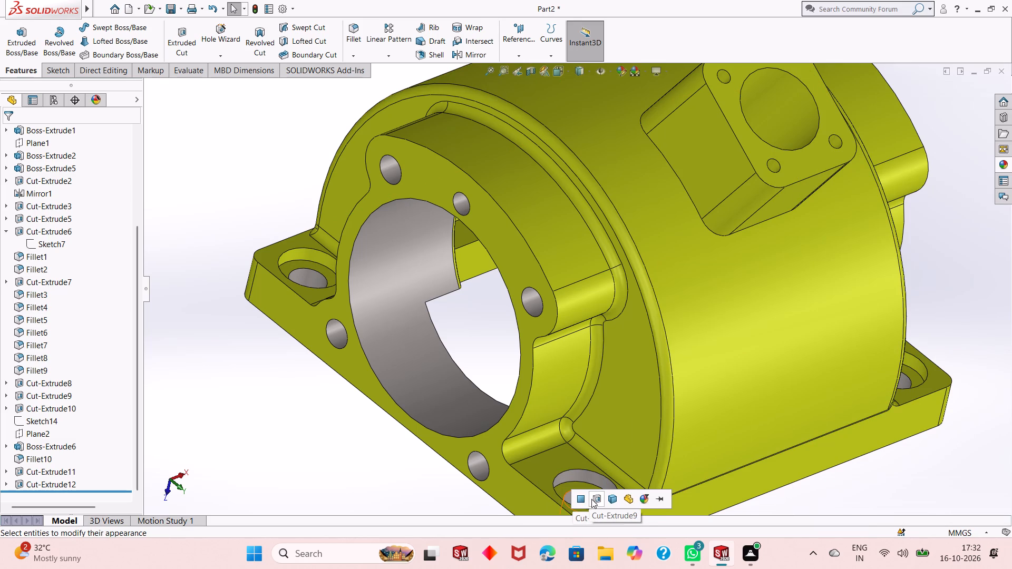
pyautogui.click(591, 499)
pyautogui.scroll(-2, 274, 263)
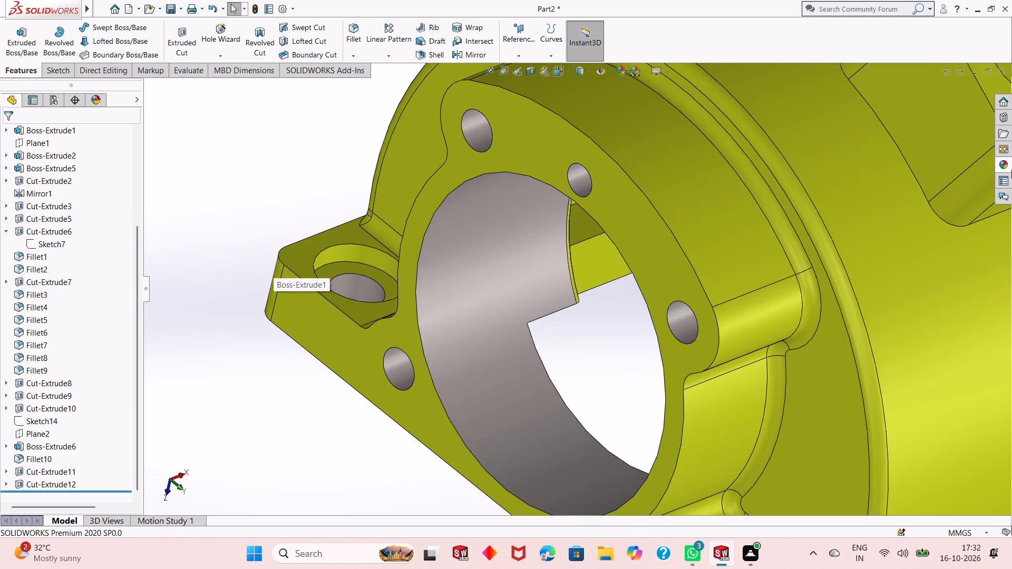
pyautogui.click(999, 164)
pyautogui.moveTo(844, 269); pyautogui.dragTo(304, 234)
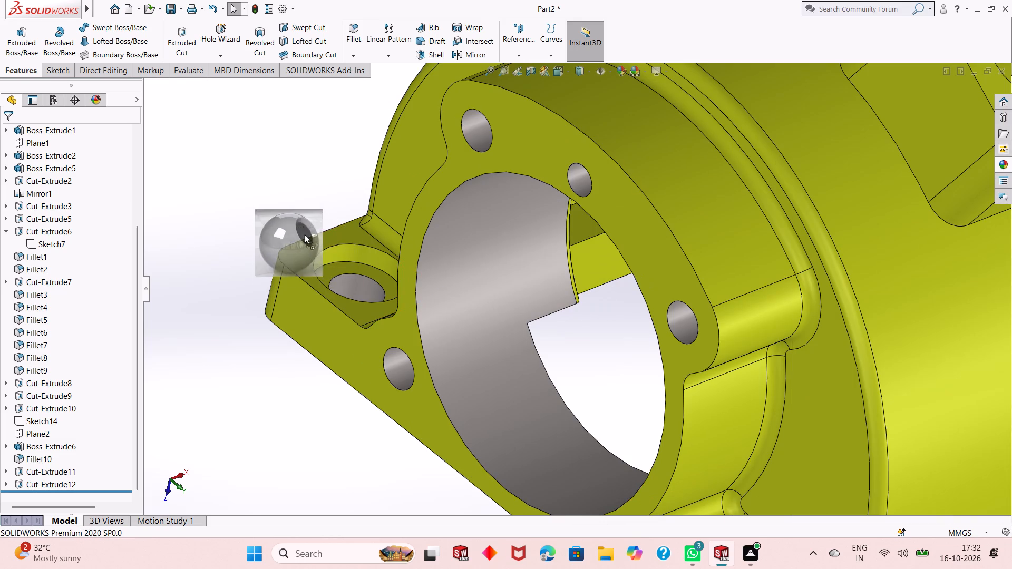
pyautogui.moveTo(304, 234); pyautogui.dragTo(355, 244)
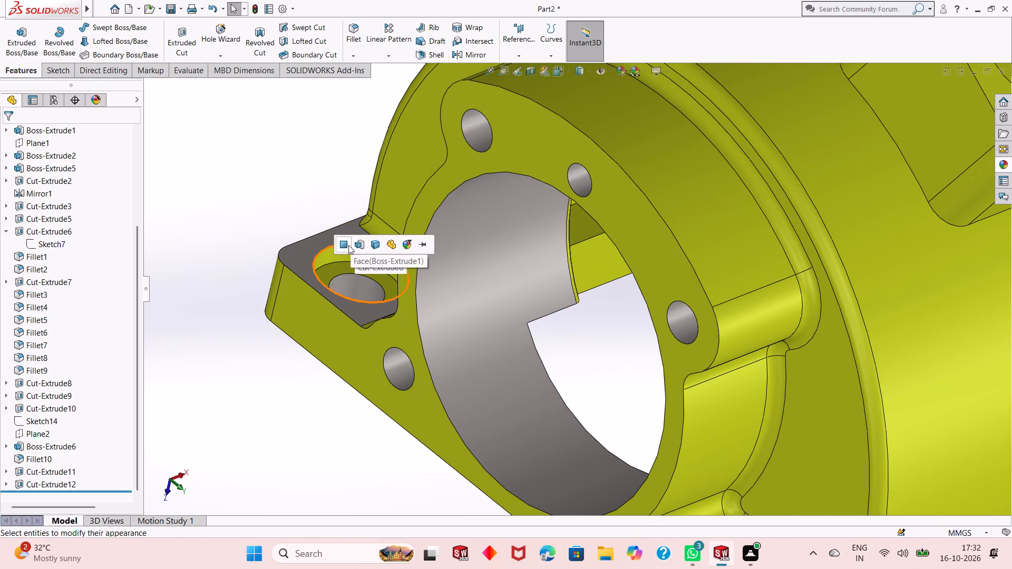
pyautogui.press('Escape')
# Apply the polished steel appearance to only the counterbore wall face of the other front foot.
pyautogui.click(996, 168)
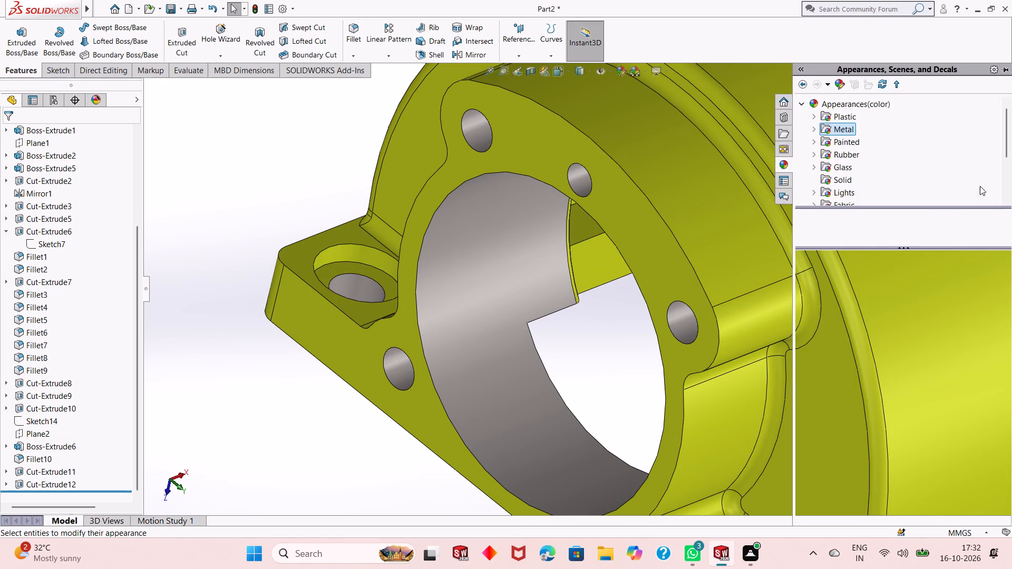
pyautogui.moveTo(829, 276); pyautogui.dragTo(333, 253)
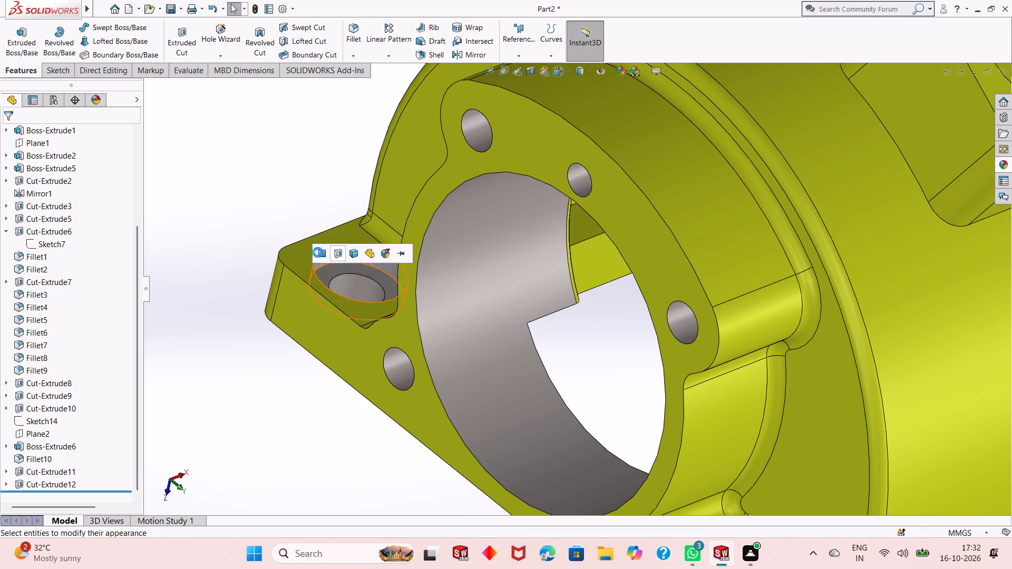
pyautogui.click(315, 252)
# Apply the polished steel appearance to the angled boss's bore face and to the whole Cut-Extrude11 feature, its surrounding bolt holes.
pyautogui.scroll(4, 368, 292)
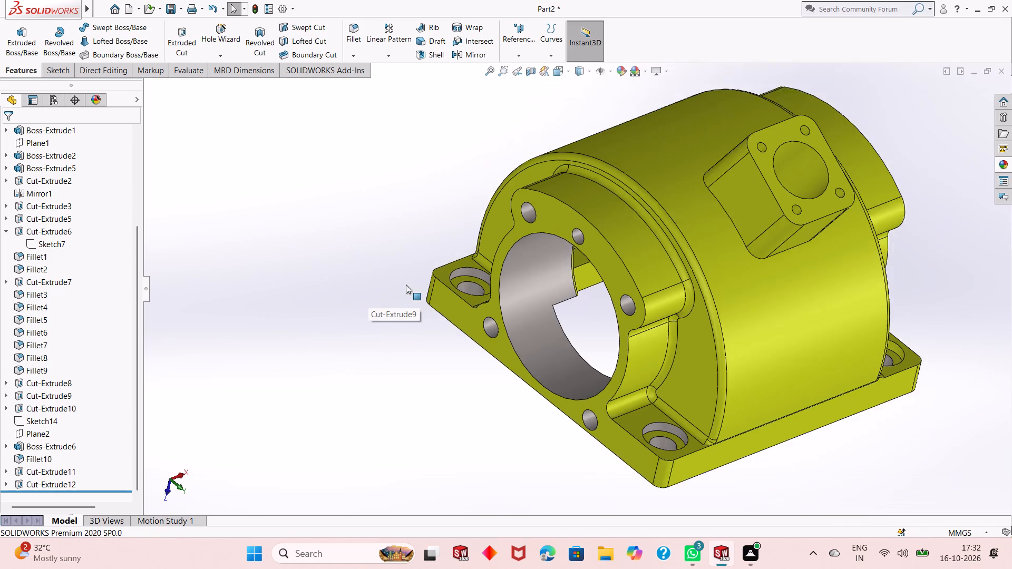
pyautogui.scroll(2, 406, 284)
pyautogui.scroll(-1, 807, 292)
pyautogui.scroll(-2, 707, 181)
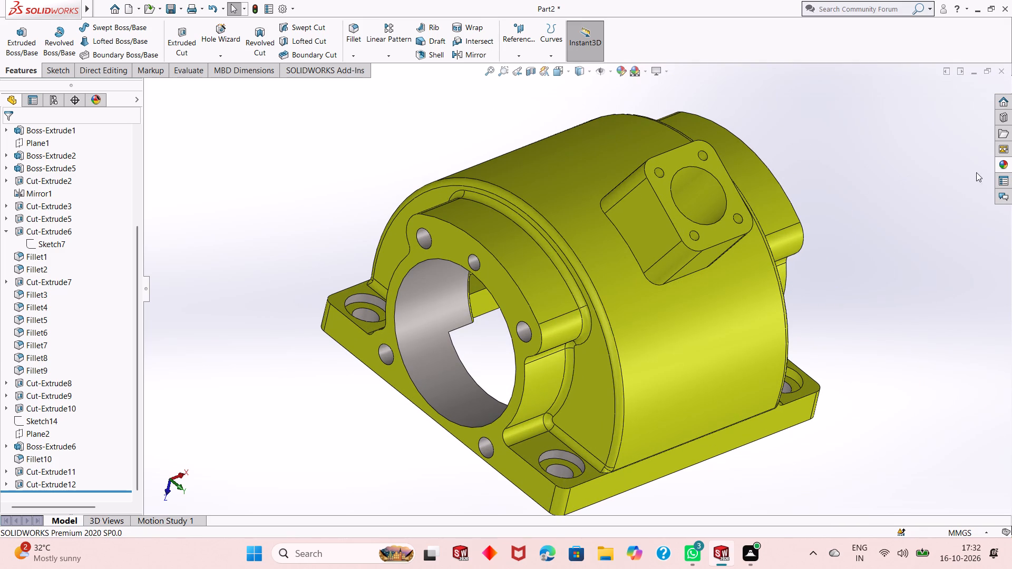
pyautogui.click(1005, 166)
pyautogui.moveTo(833, 283); pyautogui.dragTo(674, 201)
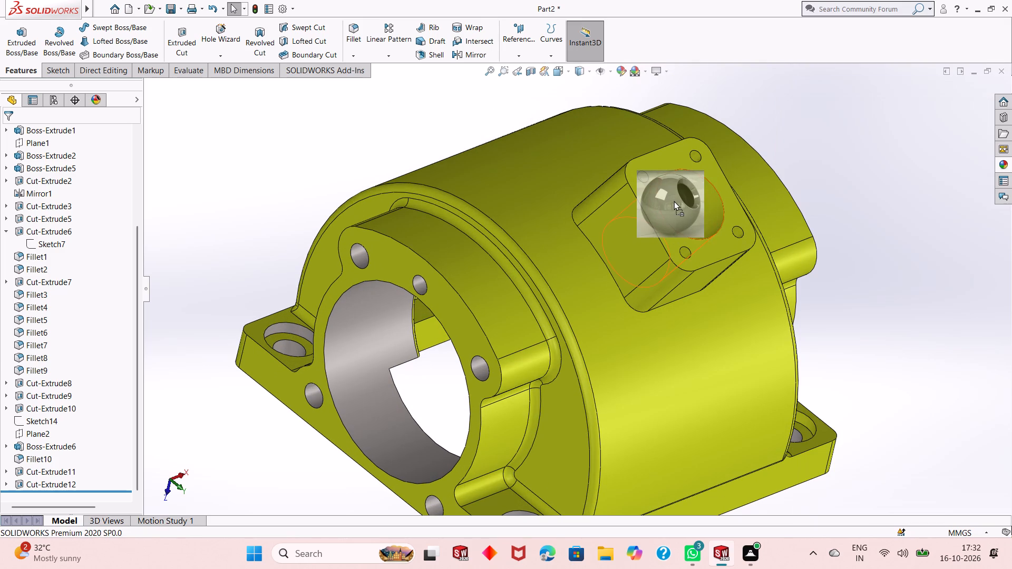
pyautogui.moveTo(674, 201); pyautogui.dragTo(682, 205)
pyautogui.click(682, 205)
pyautogui.click(1005, 165)
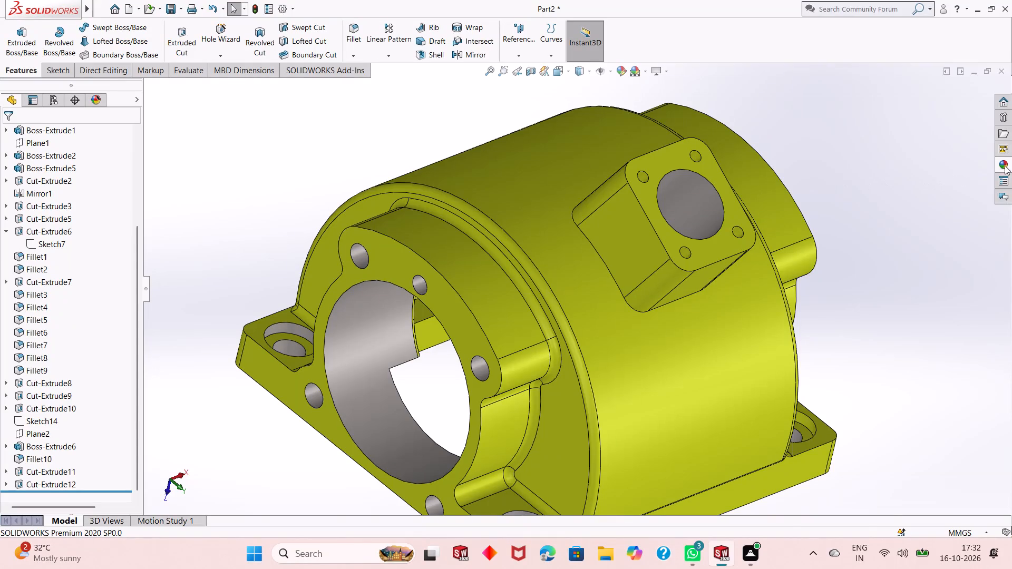
pyautogui.moveTo(849, 274); pyautogui.dragTo(697, 158)
pyautogui.click(716, 158)
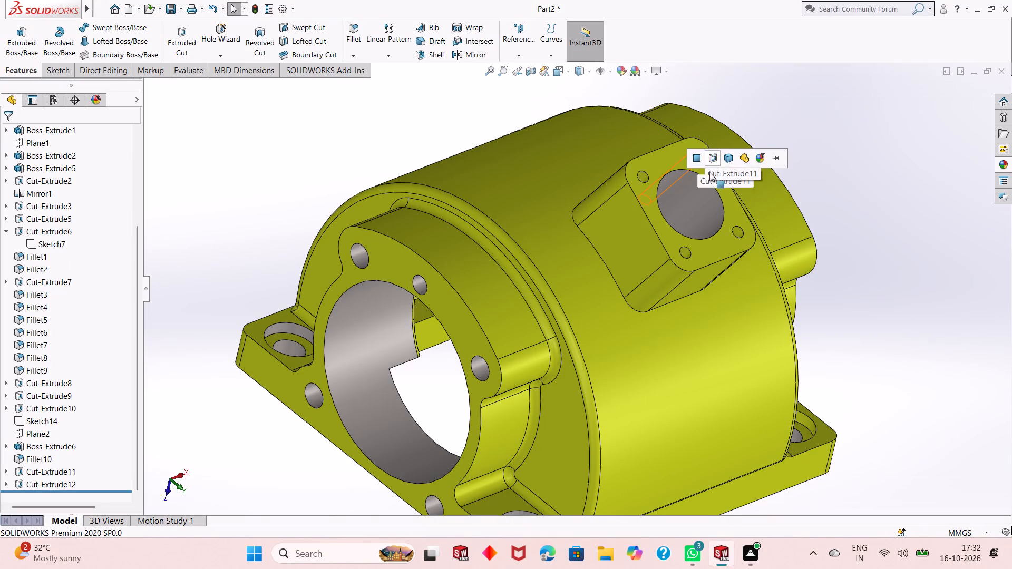
# Apply the polished steel appearance to only the counterbore wall face of the rear foot on the boss side.
pyautogui.scroll(2, 663, 351)
pyautogui.scroll(-3, 682, 376)
pyautogui.scroll(-2, 728, 385)
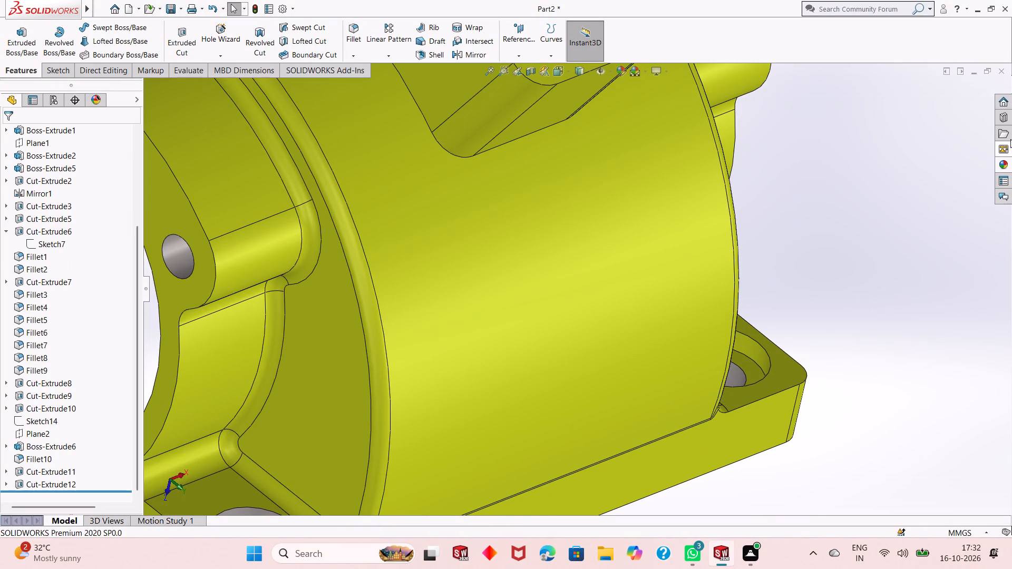
pyautogui.click(1002, 166)
pyautogui.moveTo(844, 279); pyautogui.dragTo(760, 350)
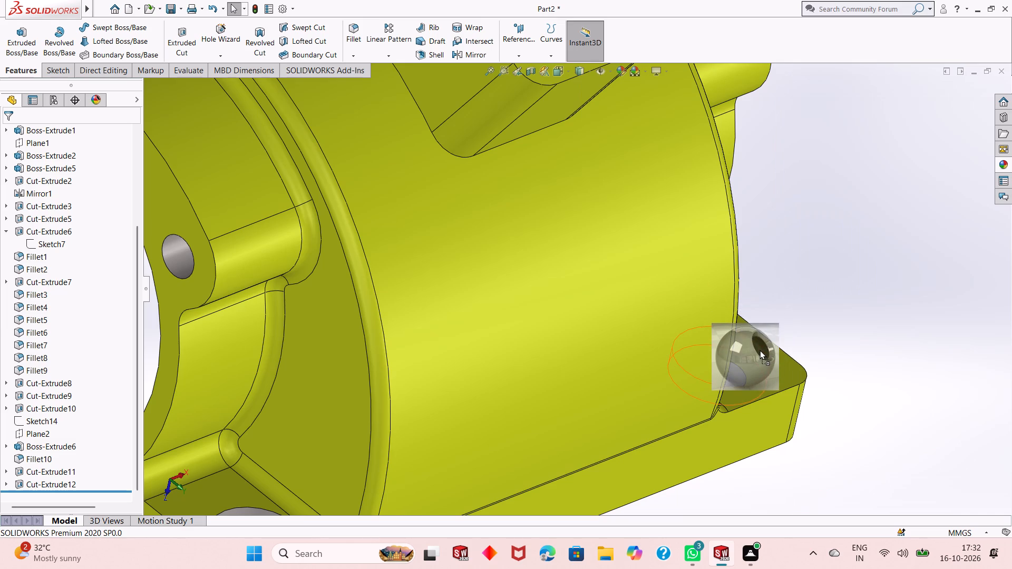
pyautogui.moveTo(760, 350); pyautogui.dragTo(759, 351)
pyautogui.click(740, 353)
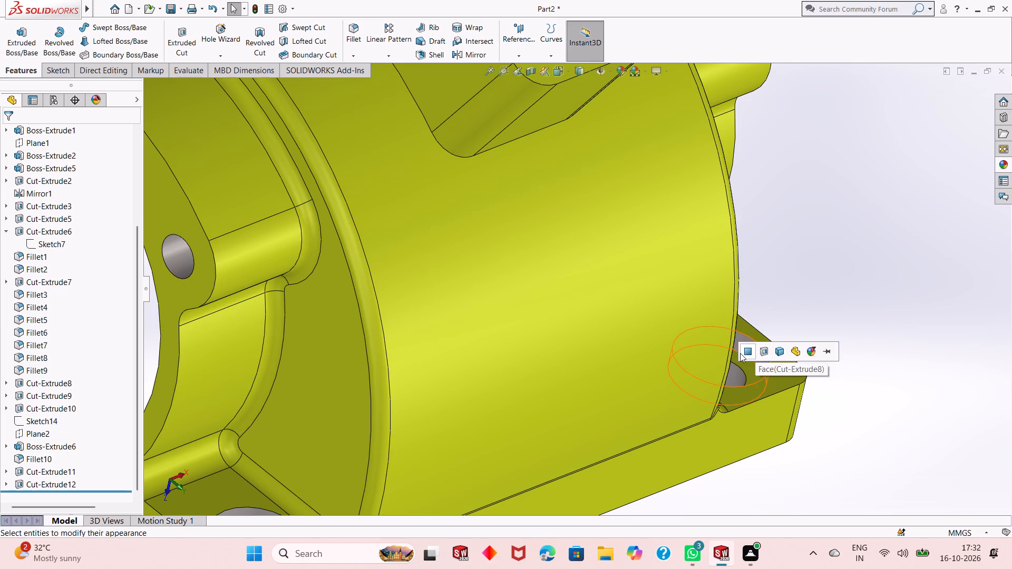
# Apply the polished steel appearance to the counterbore wall of the remaining base foot at the rear flange.
pyautogui.scroll(4, 675, 377)
pyautogui.moveTo(586, 295); pyautogui.dragTo(468, 253, button='middle')
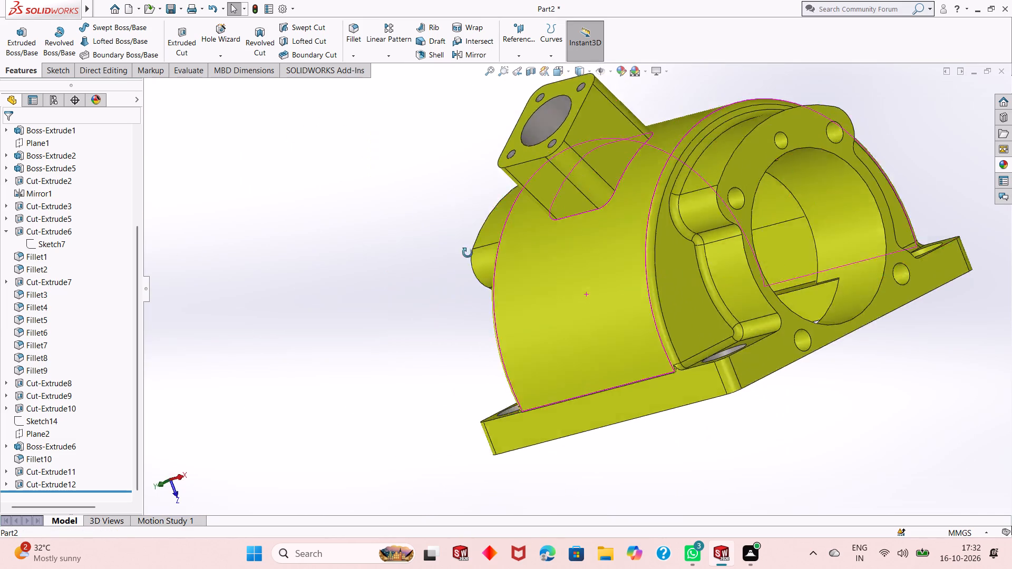
pyautogui.moveTo(468, 253); pyautogui.dragTo(387, 331, button='middle')
pyautogui.scroll(3, 720, 407)
pyautogui.moveTo(649, 358); pyautogui.dragTo(646, 414, button='middle')
pyautogui.scroll(-4, 714, 368)
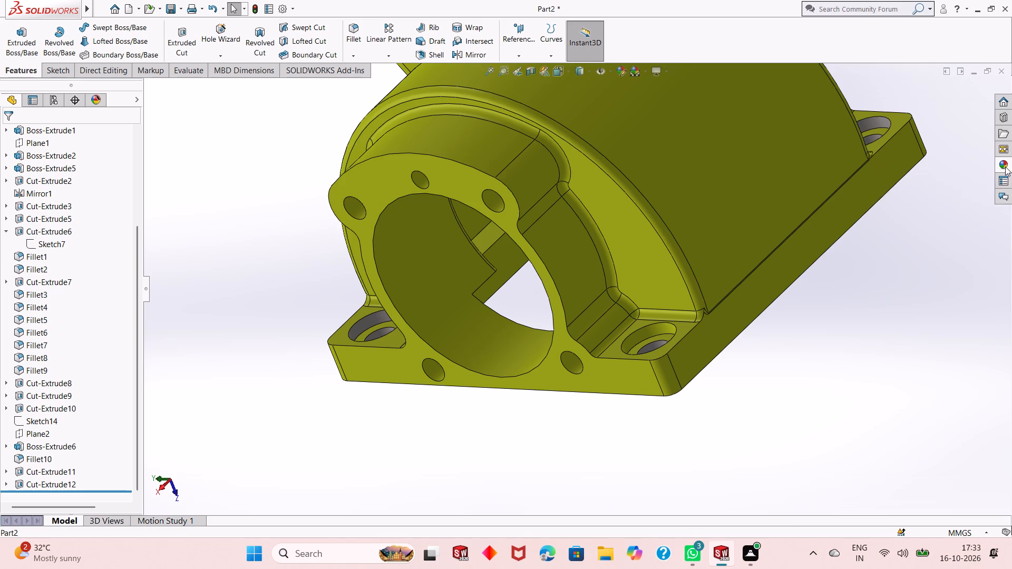
pyautogui.click(1005, 166)
pyautogui.moveTo(834, 271); pyautogui.dragTo(658, 310)
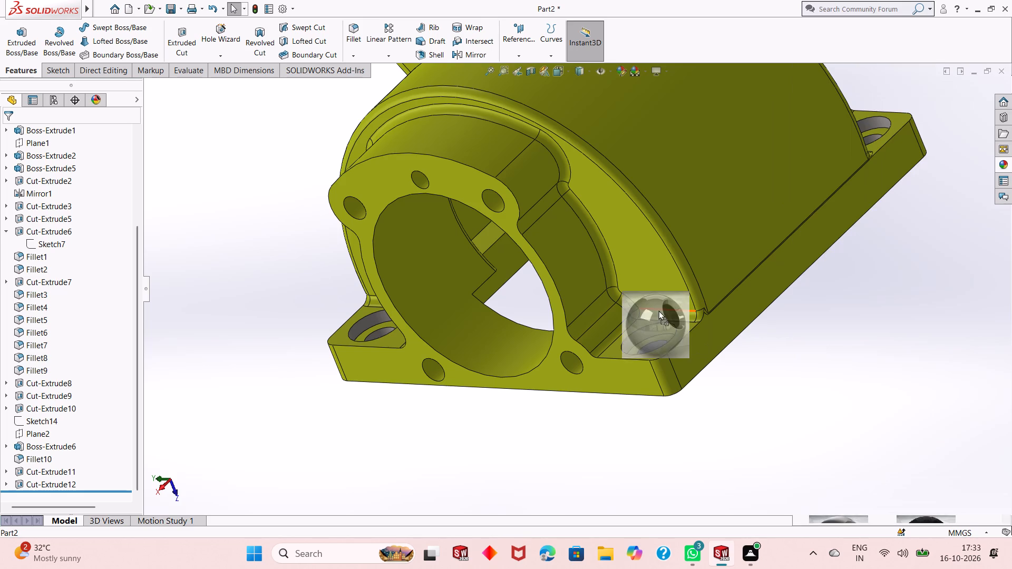
pyautogui.moveTo(658, 310); pyautogui.dragTo(645, 327)
pyautogui.click(645, 327)
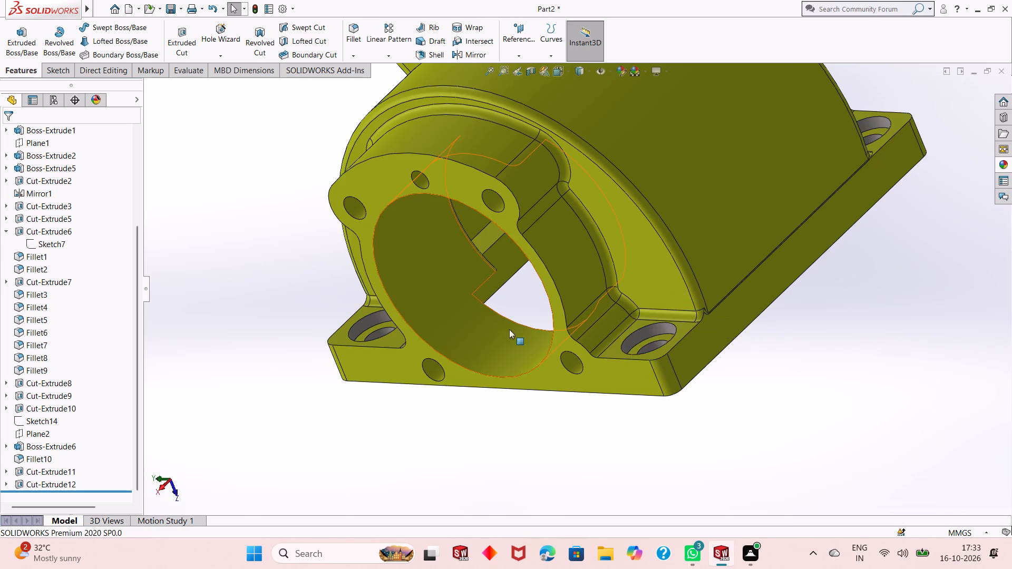
# Apply the polished steel appearance to only the large bore face of the end flange opposite the finished side.
pyautogui.scroll(-2, 392, 258)
pyautogui.click(1001, 164)
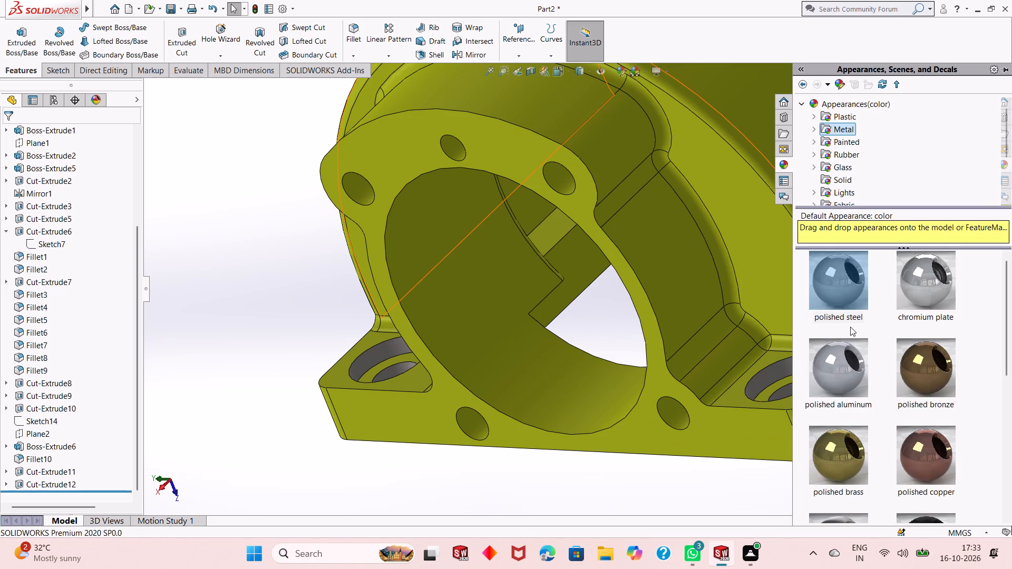
pyautogui.moveTo(859, 281); pyautogui.dragTo(576, 356)
pyautogui.click(576, 356)
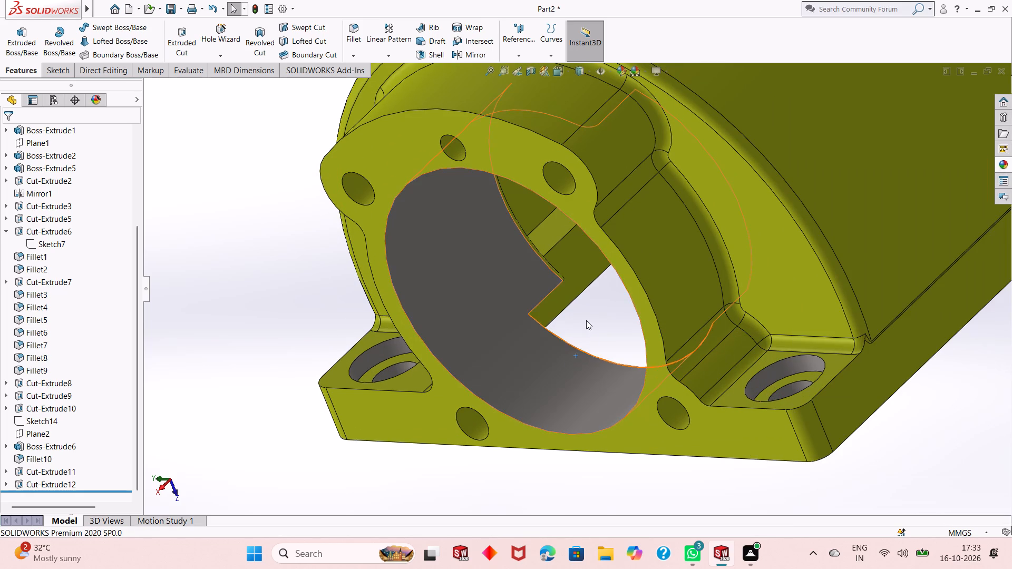
# Apply the polished steel appearance to only the hole faces of the three upper bolt holes around that flange's bore.
pyautogui.click(1005, 165)
pyautogui.moveTo(843, 287); pyautogui.dragTo(450, 216)
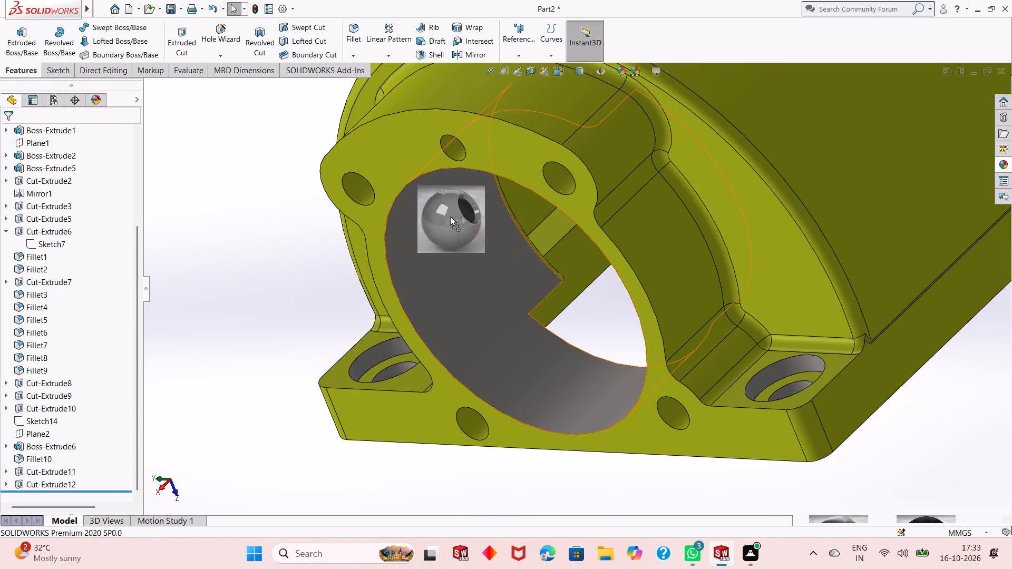
pyautogui.moveTo(450, 216); pyautogui.dragTo(361, 193)
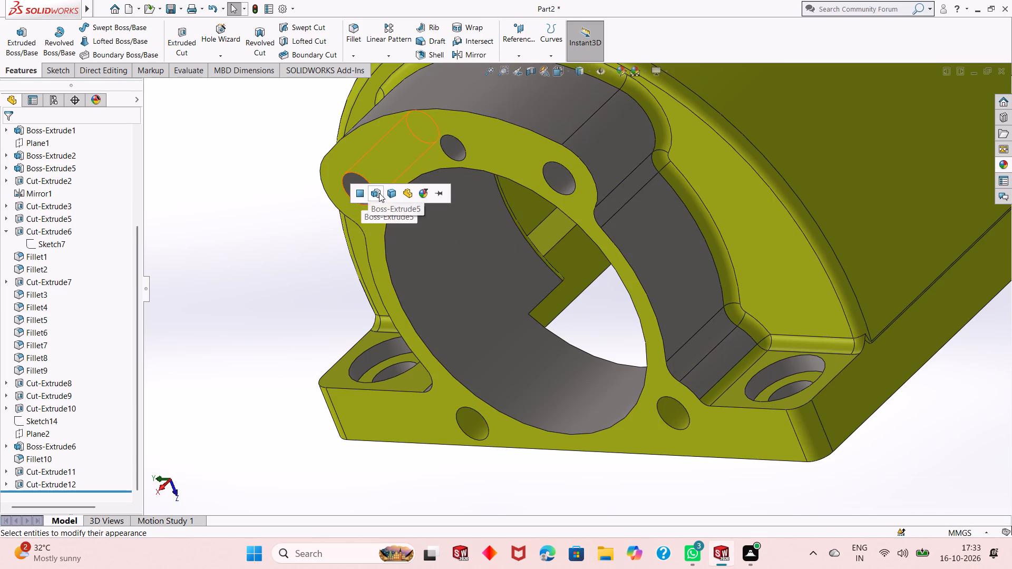
pyautogui.click(360, 193)
pyautogui.click(1005, 167)
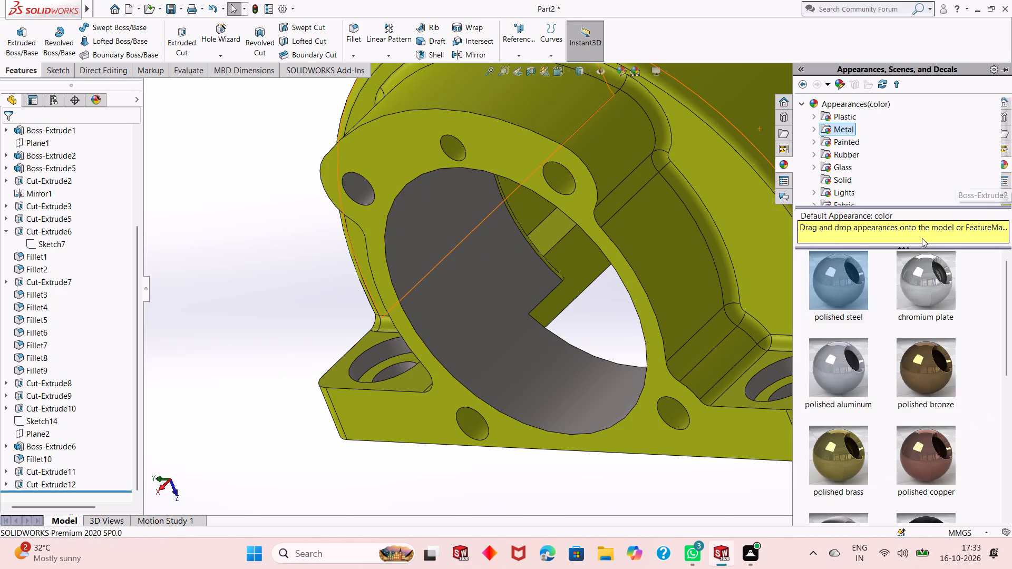
pyautogui.moveTo(838, 282); pyautogui.dragTo(561, 182)
pyautogui.click(561, 182)
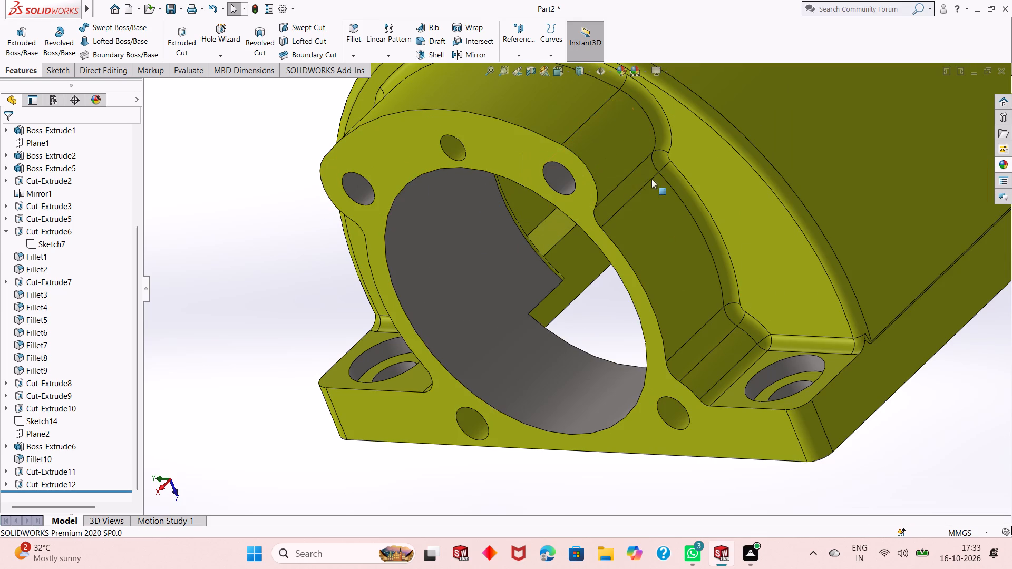
pyautogui.click(1003, 166)
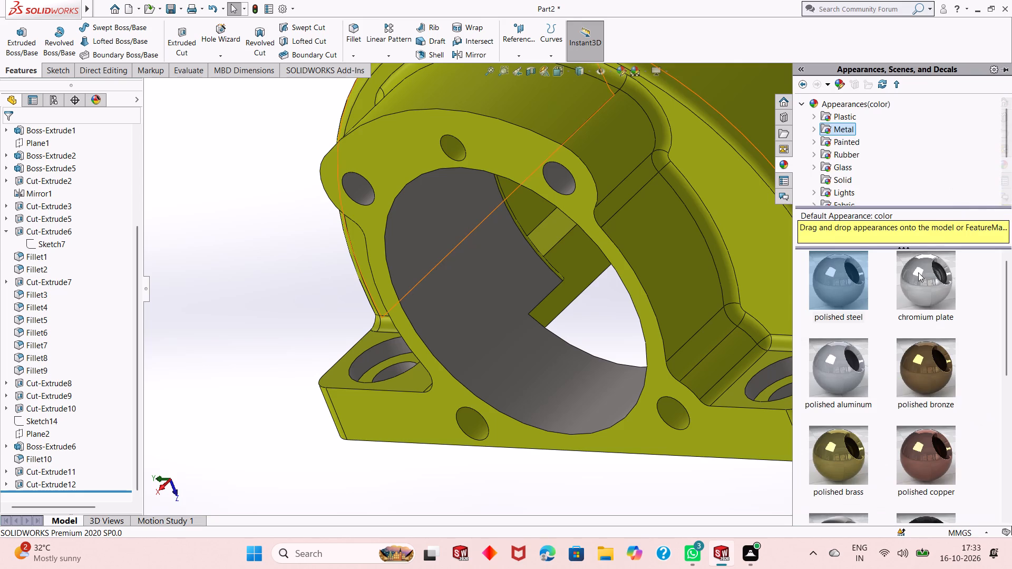
pyautogui.moveTo(846, 292); pyautogui.dragTo(455, 147)
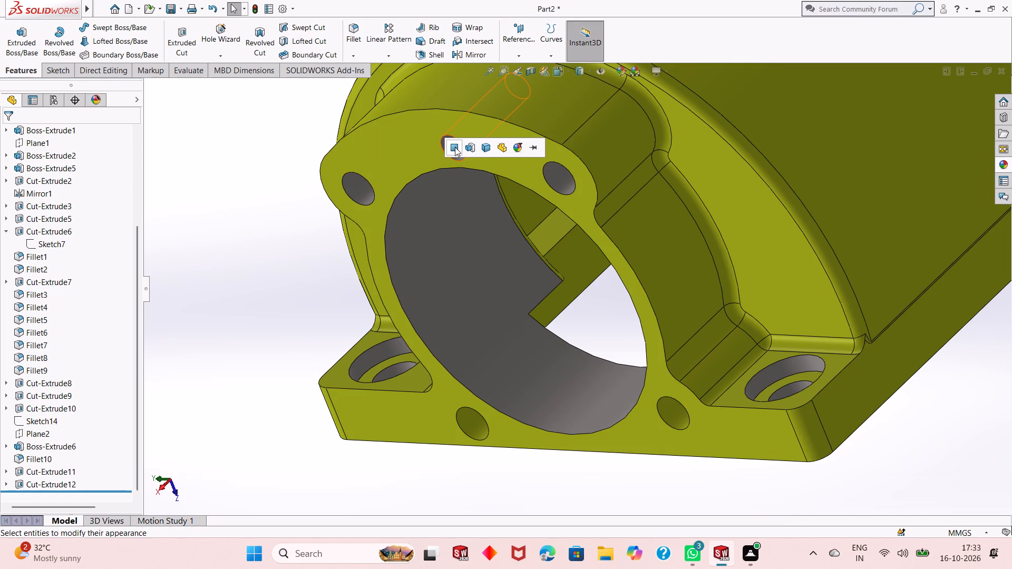
pyautogui.click(455, 147)
# Apply the polished steel appearance to only the hole faces of the two lower bolt holes in the same flange.
pyautogui.click(996, 163)
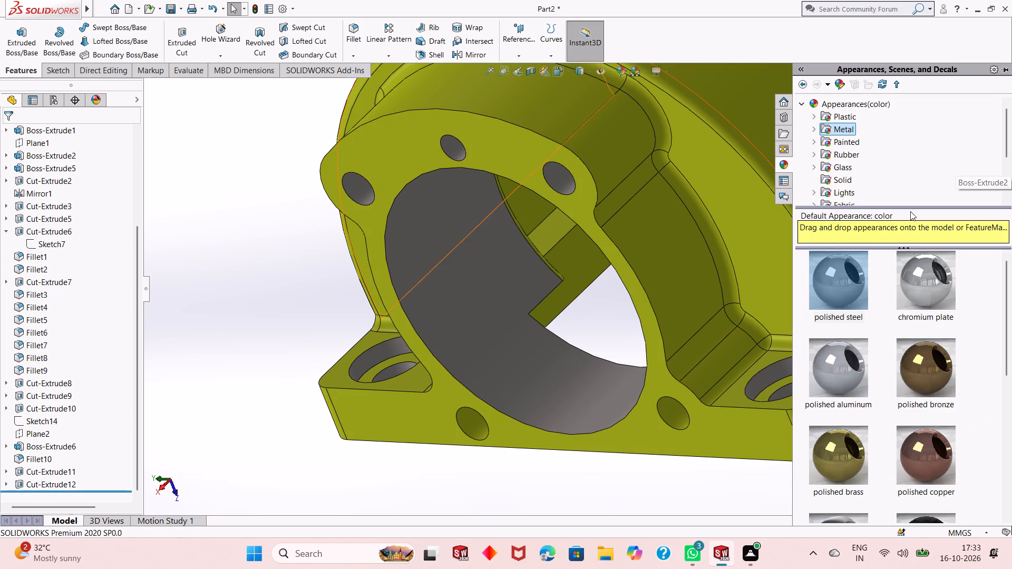
pyautogui.moveTo(831, 280); pyautogui.dragTo(468, 430)
pyautogui.click(470, 431)
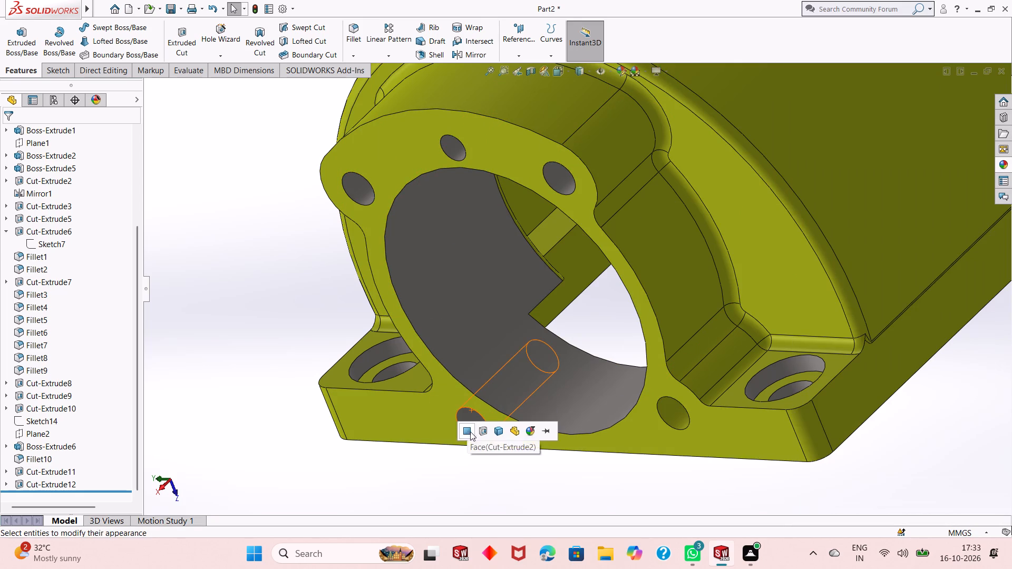
pyautogui.click(998, 161)
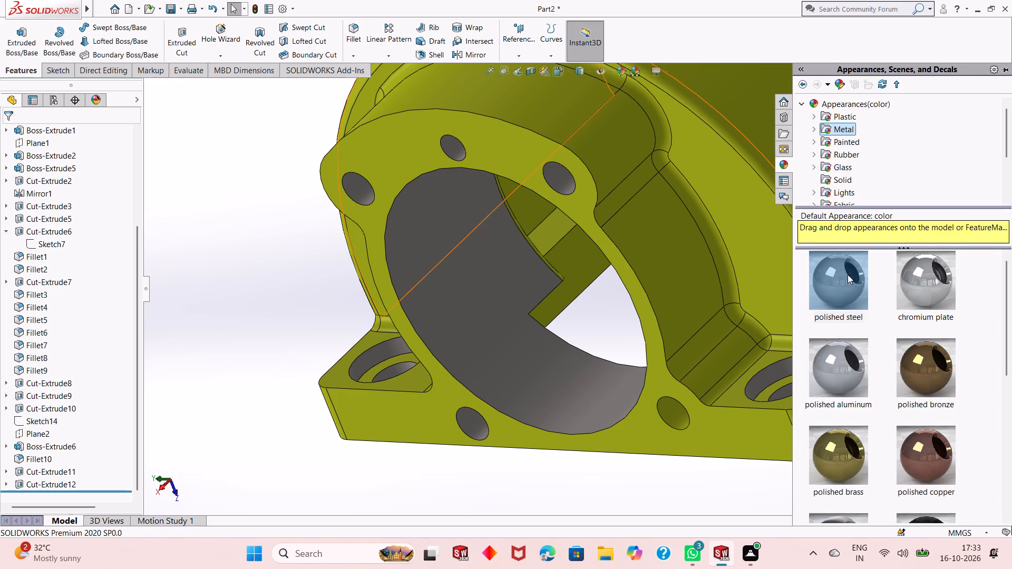
pyautogui.moveTo(848, 274); pyautogui.dragTo(679, 404)
pyautogui.click(679, 405)
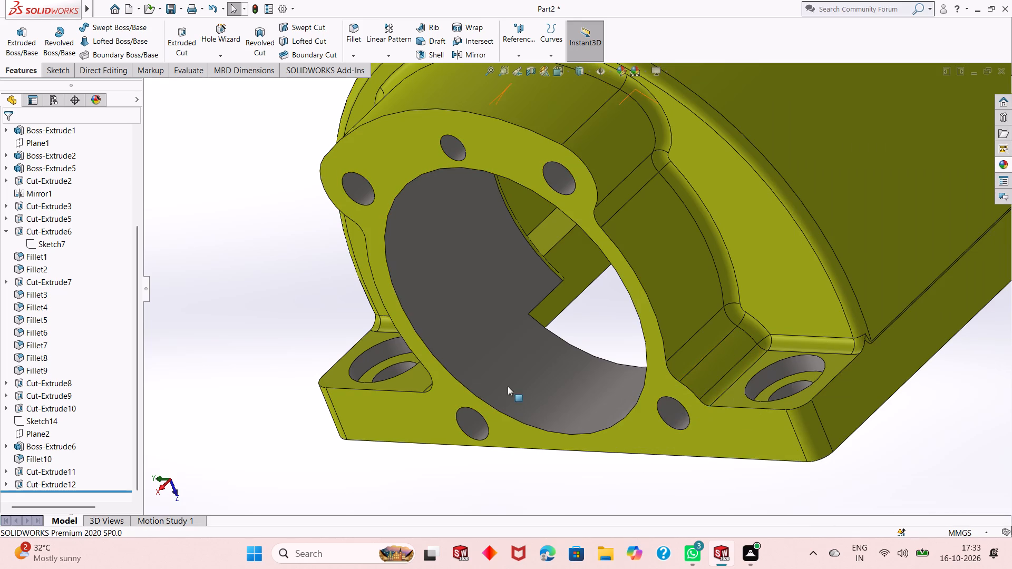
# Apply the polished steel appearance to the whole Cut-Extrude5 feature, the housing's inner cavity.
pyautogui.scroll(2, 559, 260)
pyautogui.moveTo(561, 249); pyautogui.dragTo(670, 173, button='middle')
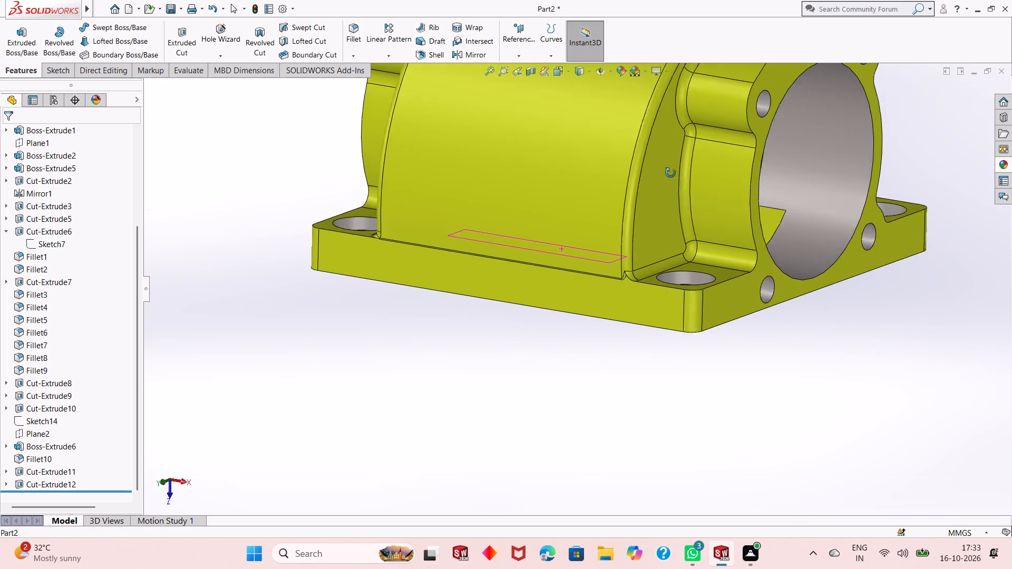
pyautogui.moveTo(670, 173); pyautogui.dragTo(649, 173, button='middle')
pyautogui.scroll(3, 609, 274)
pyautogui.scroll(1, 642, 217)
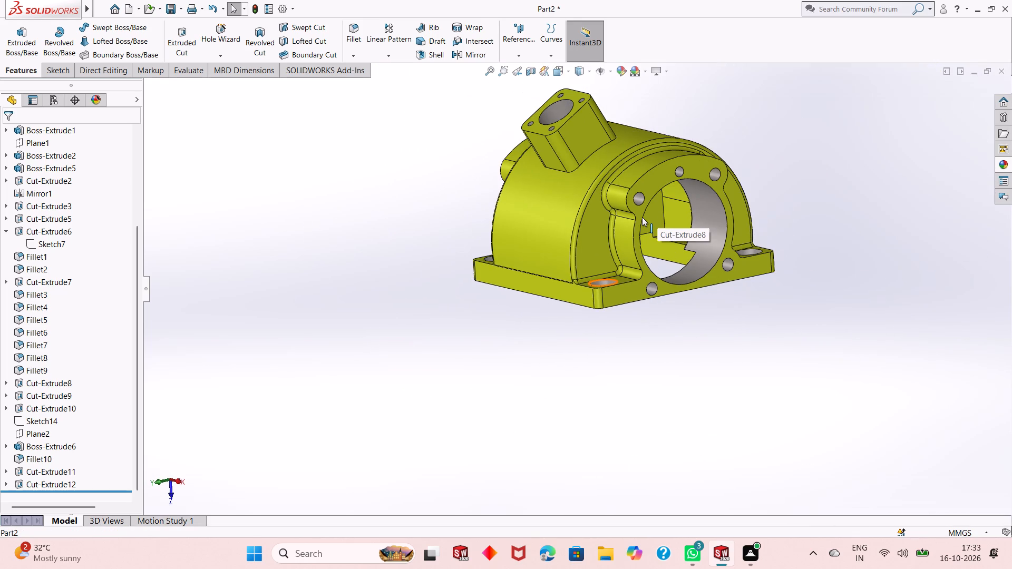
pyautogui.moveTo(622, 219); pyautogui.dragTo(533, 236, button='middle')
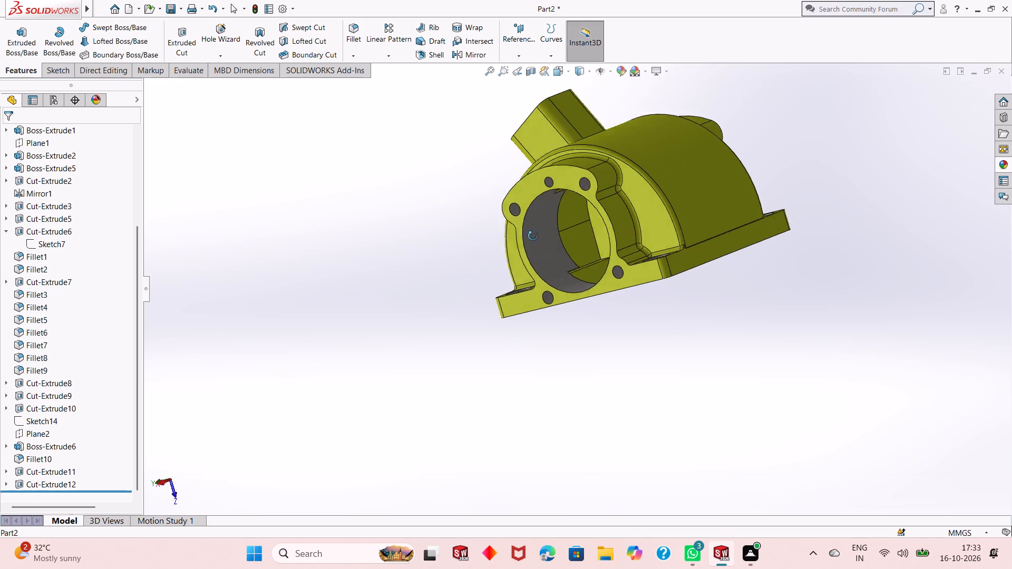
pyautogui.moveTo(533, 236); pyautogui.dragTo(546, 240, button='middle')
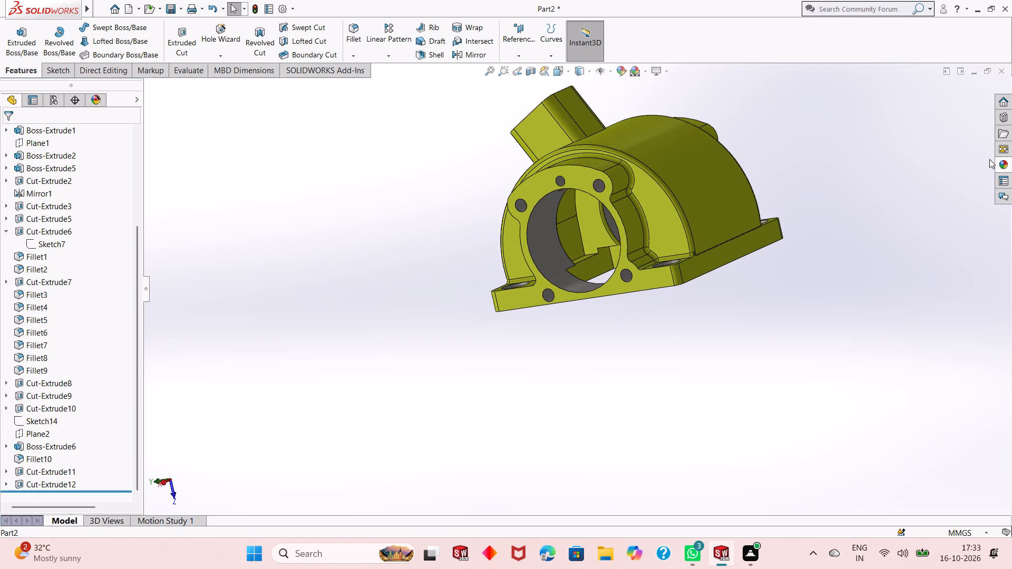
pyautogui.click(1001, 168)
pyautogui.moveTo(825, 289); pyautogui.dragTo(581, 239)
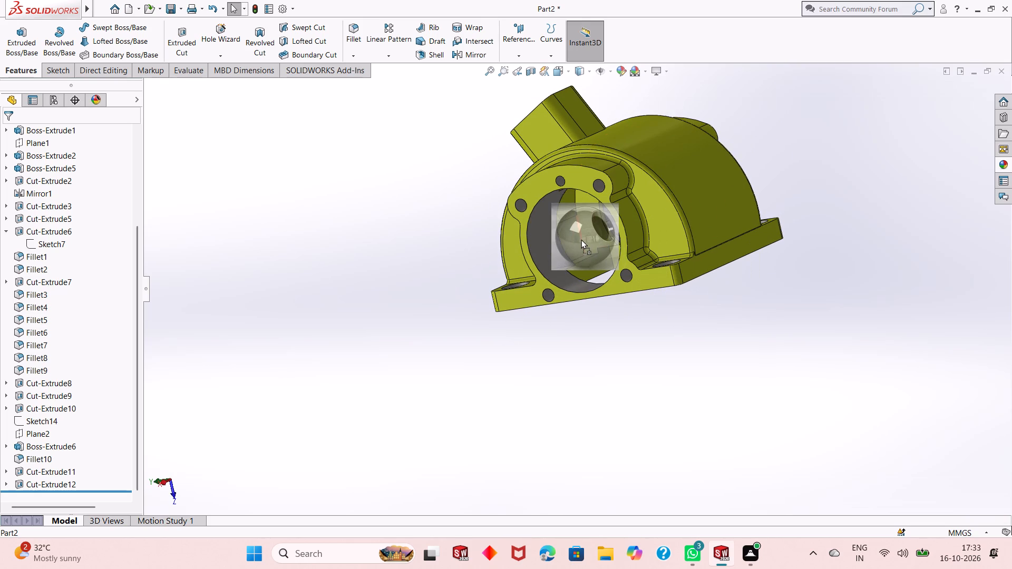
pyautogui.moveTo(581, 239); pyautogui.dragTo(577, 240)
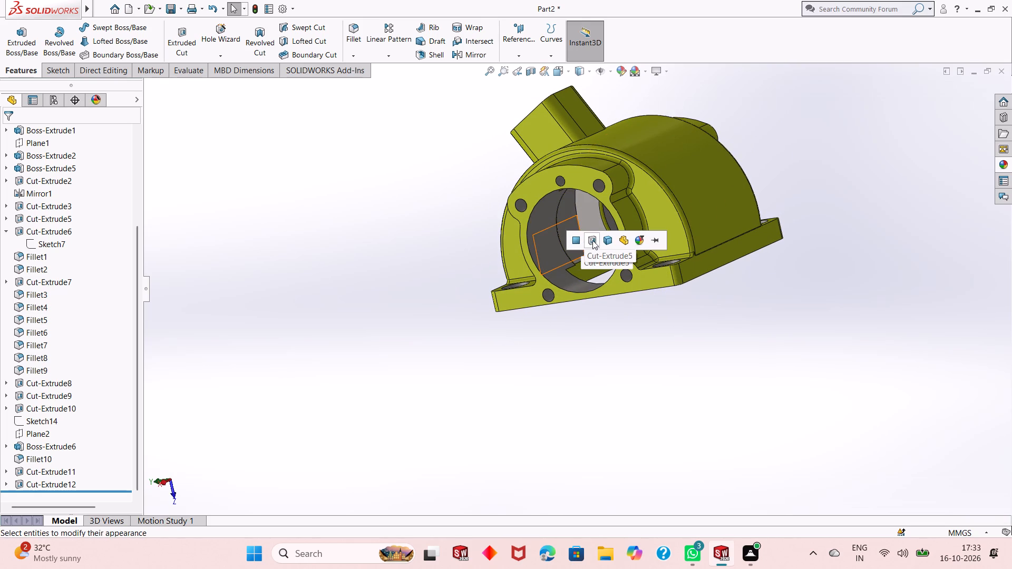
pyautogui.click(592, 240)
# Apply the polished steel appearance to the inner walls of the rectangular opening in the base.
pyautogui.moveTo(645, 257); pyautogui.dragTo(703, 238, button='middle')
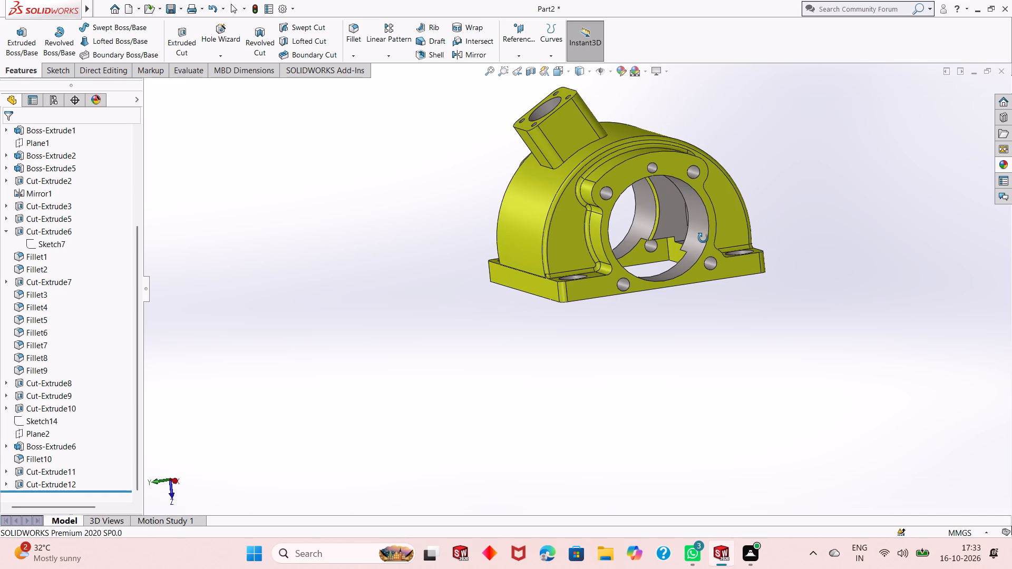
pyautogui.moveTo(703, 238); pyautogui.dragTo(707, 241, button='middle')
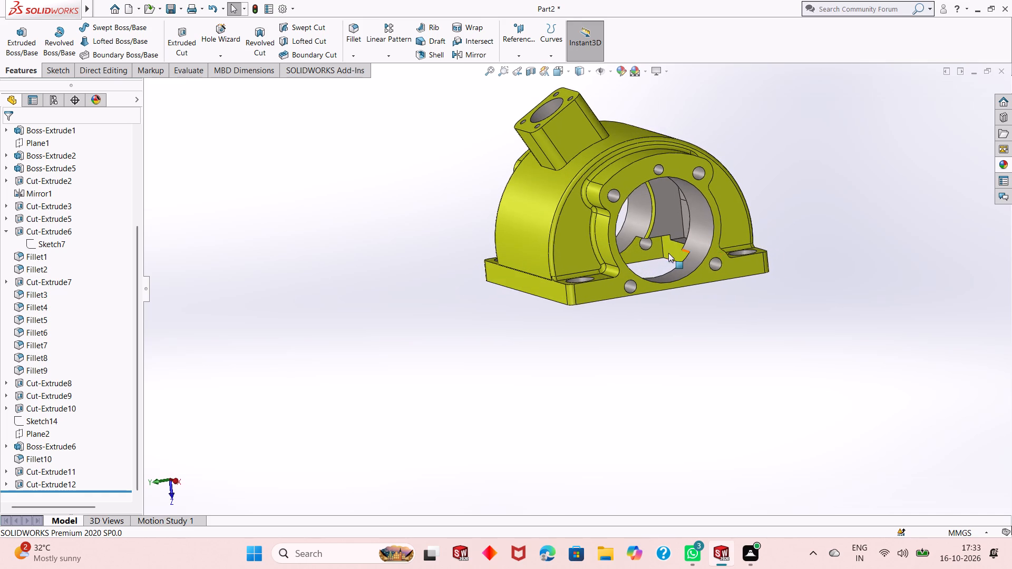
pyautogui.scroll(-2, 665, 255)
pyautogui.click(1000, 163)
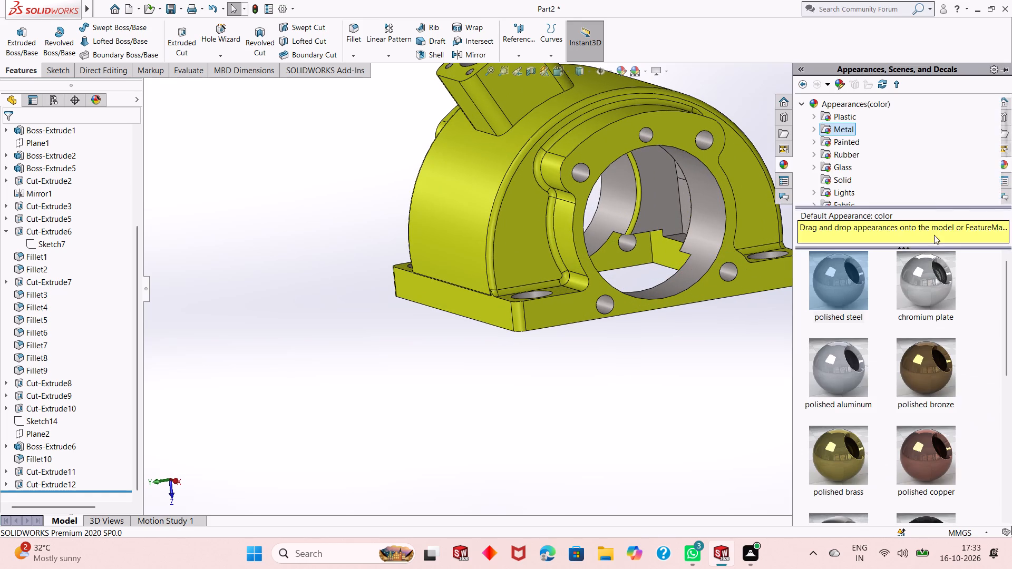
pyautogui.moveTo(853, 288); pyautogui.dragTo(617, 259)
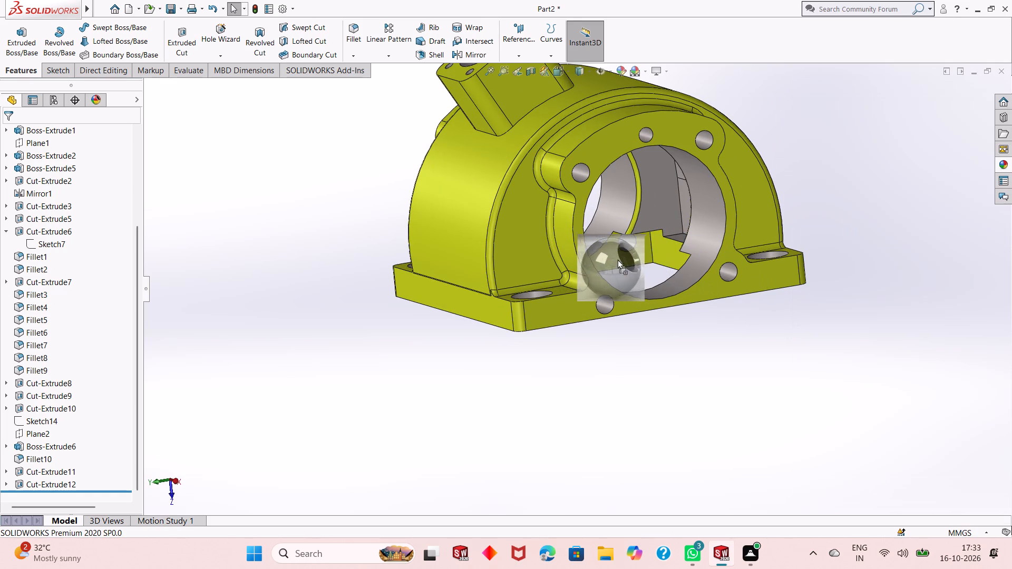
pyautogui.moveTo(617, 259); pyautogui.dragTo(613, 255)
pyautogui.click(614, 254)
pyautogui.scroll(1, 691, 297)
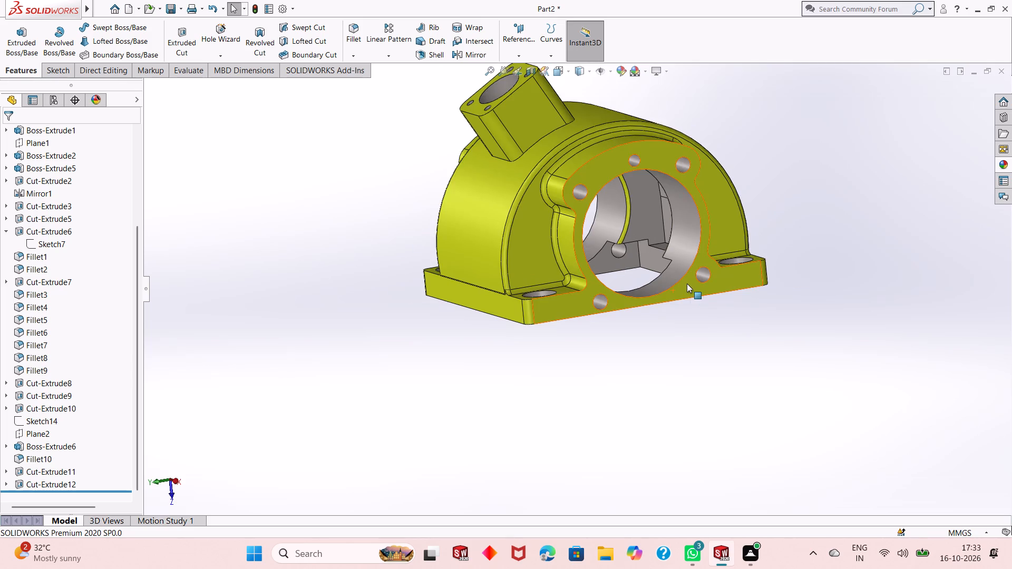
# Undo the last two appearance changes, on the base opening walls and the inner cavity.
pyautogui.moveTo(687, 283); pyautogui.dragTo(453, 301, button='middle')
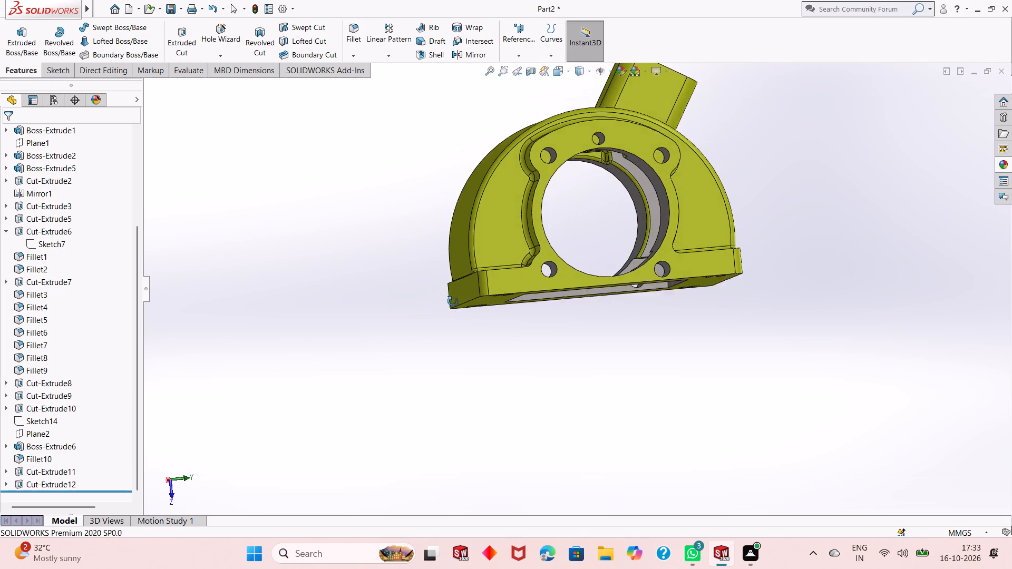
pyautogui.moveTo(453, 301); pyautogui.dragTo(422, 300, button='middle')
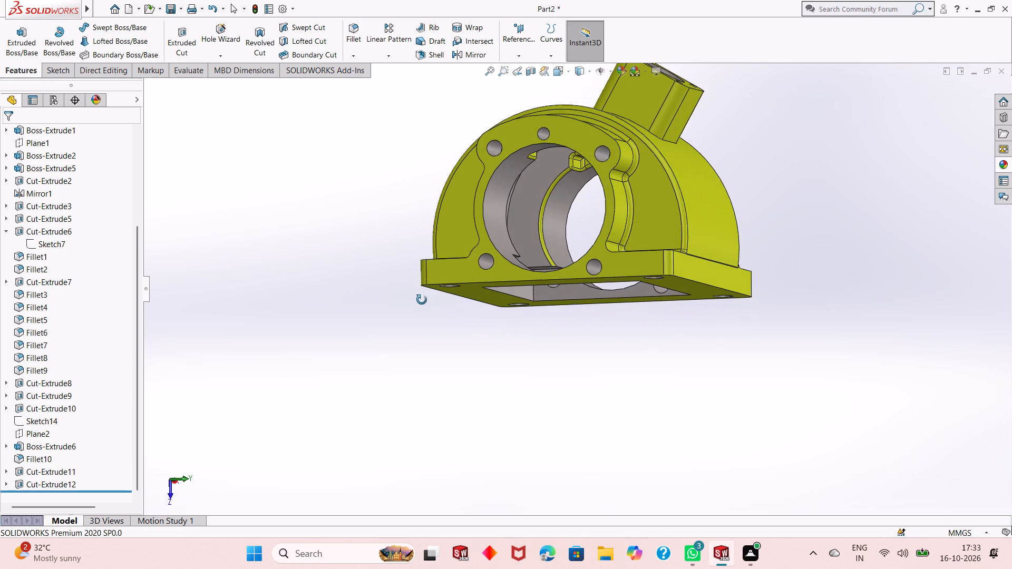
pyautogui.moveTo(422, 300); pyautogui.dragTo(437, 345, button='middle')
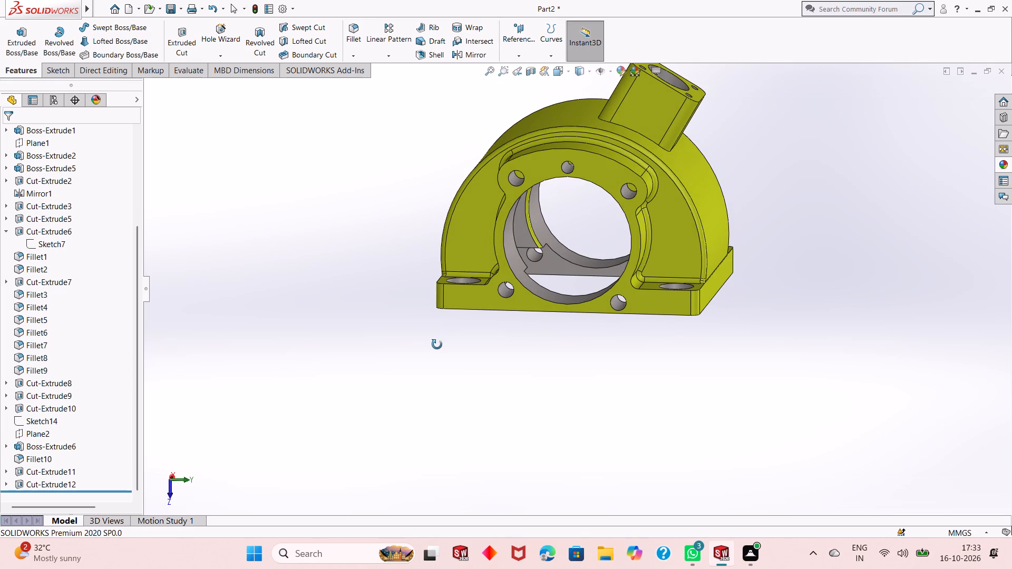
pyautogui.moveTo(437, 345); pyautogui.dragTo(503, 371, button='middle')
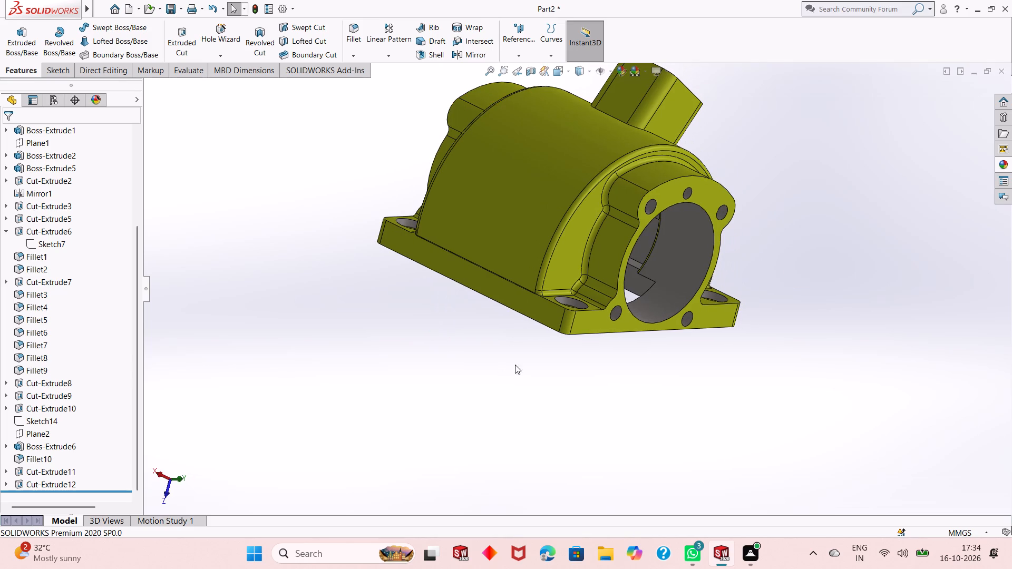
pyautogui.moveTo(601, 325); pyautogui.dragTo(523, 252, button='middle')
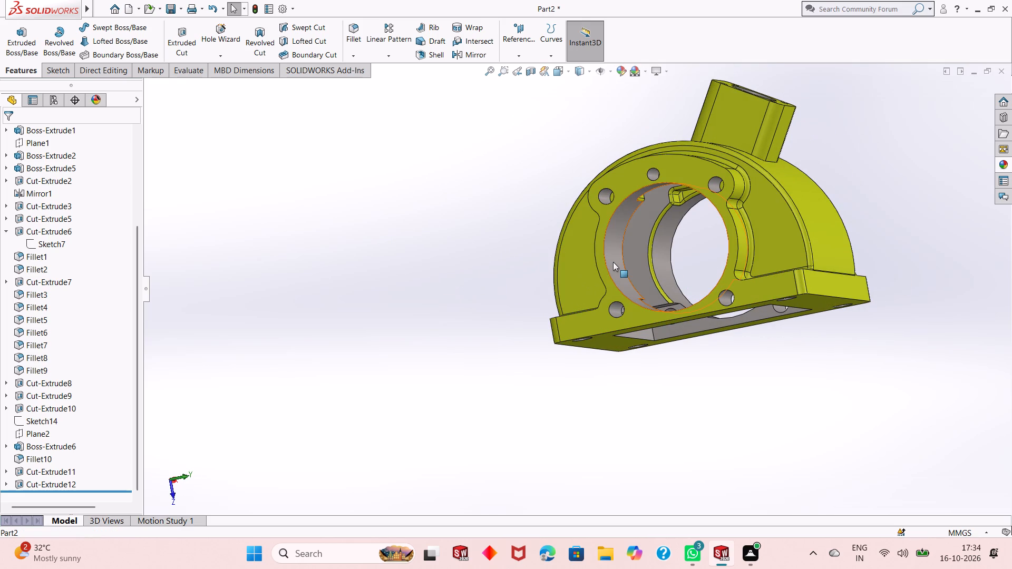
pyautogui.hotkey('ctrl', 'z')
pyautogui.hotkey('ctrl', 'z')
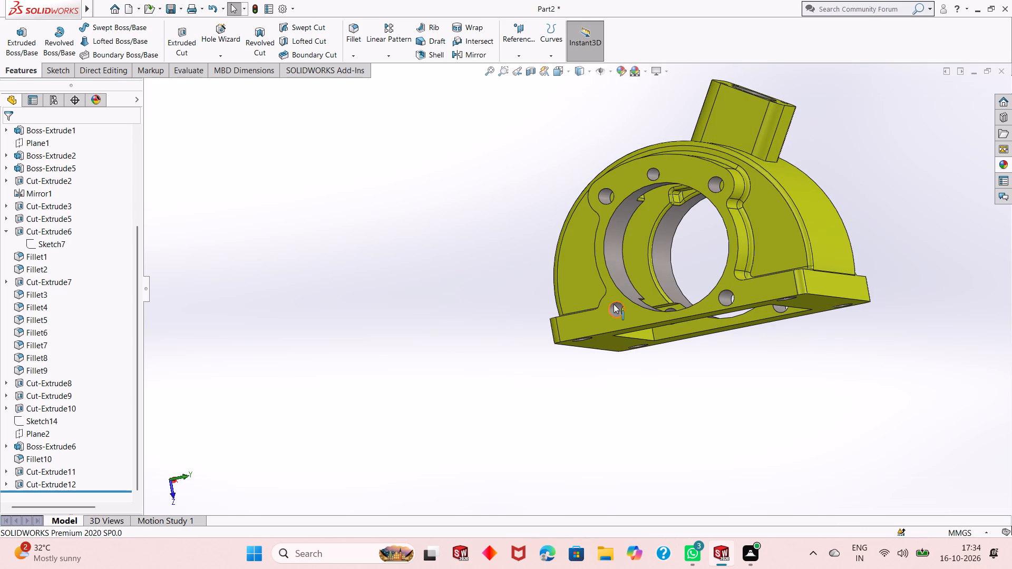
# Examine the housing's flanges, bores, bolt holes, underside and angled boss to check the applied appearances.
pyautogui.moveTo(672, 251); pyautogui.dragTo(722, 282, button='middle')
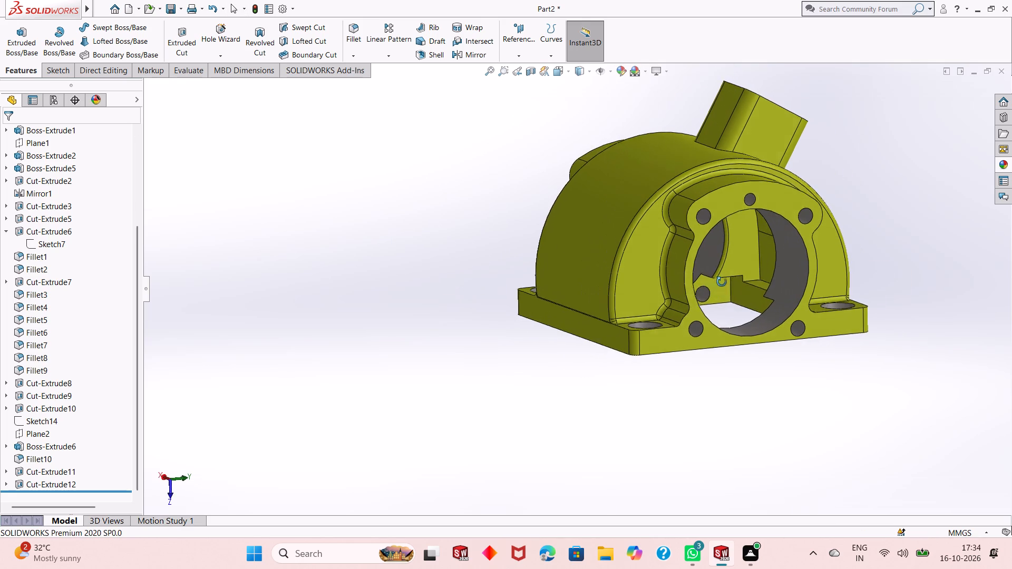
pyautogui.moveTo(722, 282); pyautogui.dragTo(711, 271, button='middle')
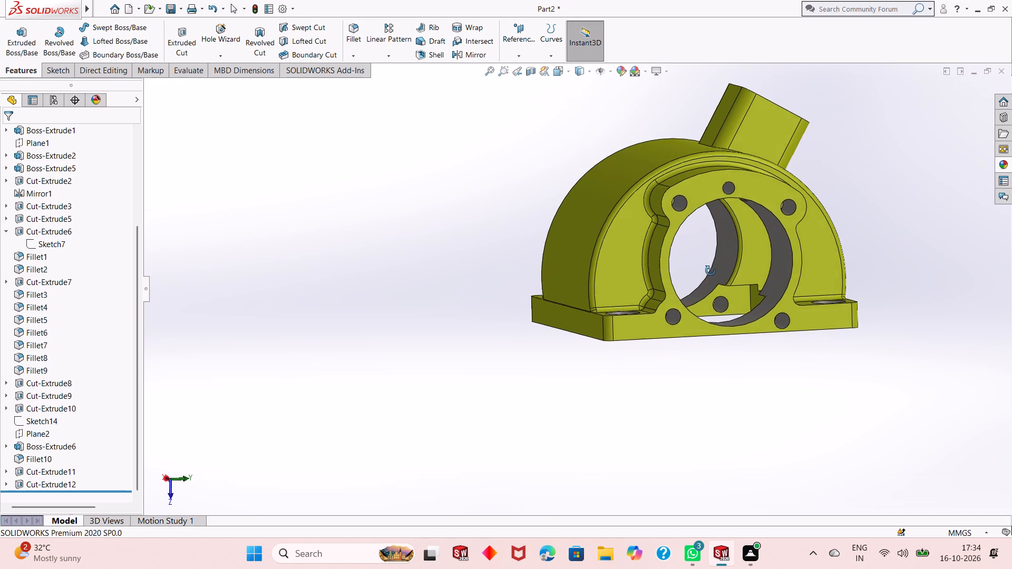
pyautogui.moveTo(711, 271); pyautogui.dragTo(643, 298, button='middle')
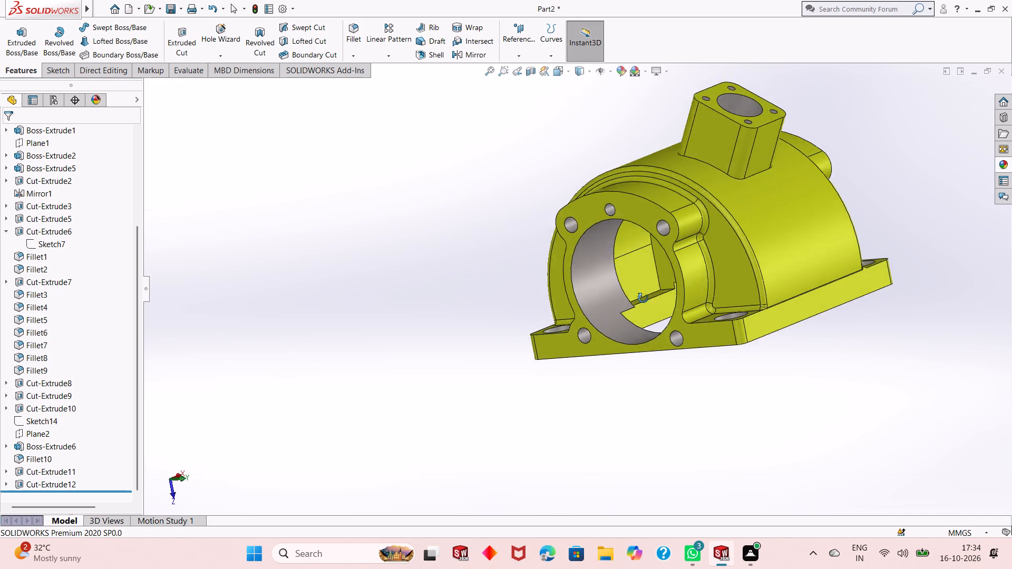
pyautogui.moveTo(643, 298); pyautogui.dragTo(723, 286, button='middle')
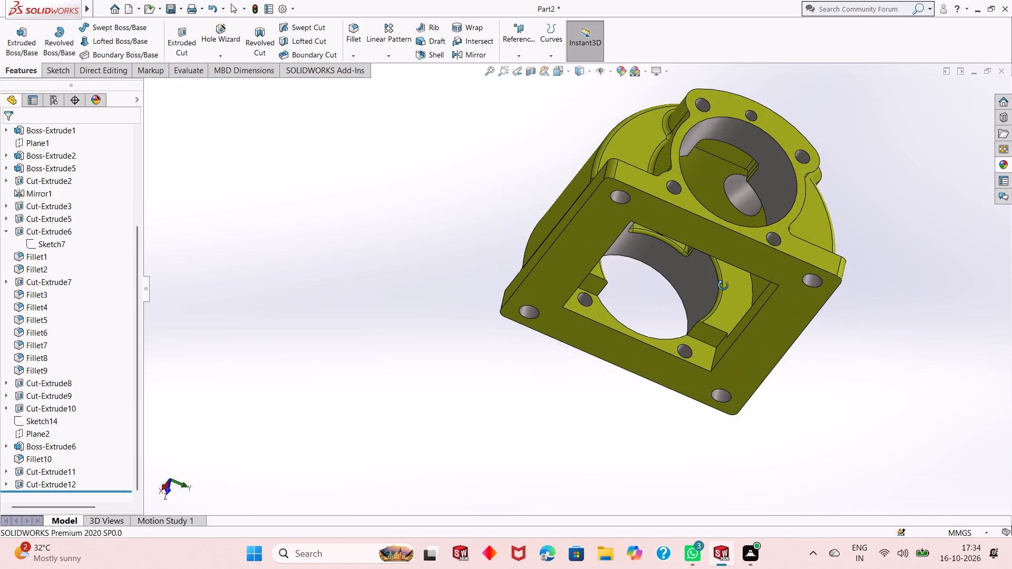
pyautogui.moveTo(723, 286); pyautogui.dragTo(649, 386, button='middle')
pyautogui.scroll(1, 715, 307)
pyautogui.scroll(-2, 753, 184)
pyautogui.scroll(1, 562, 312)
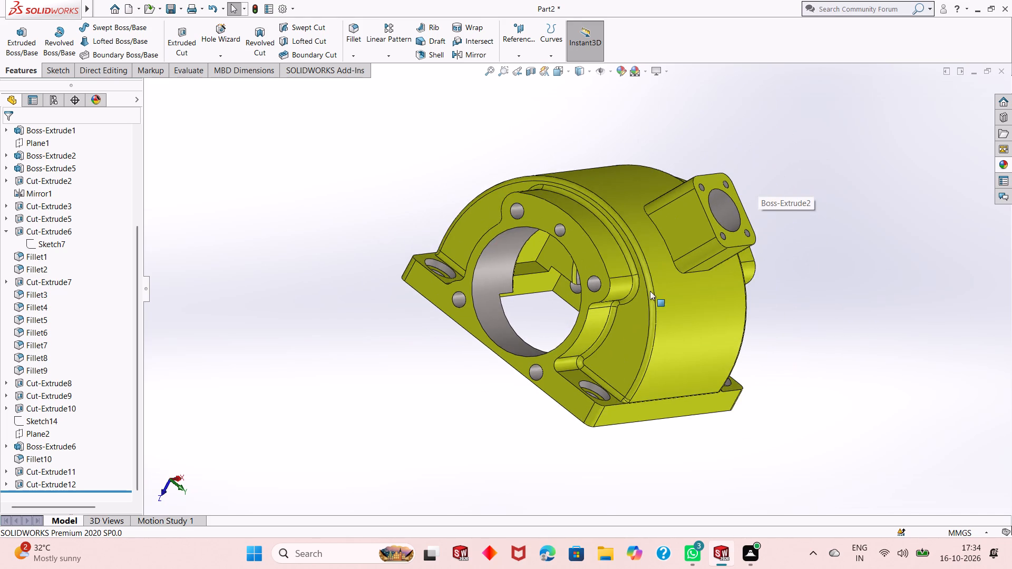
pyautogui.scroll(1, 650, 291)
pyautogui.scroll(-1, 684, 276)
pyautogui.moveTo(602, 292); pyautogui.dragTo(620, 307, button='middle')
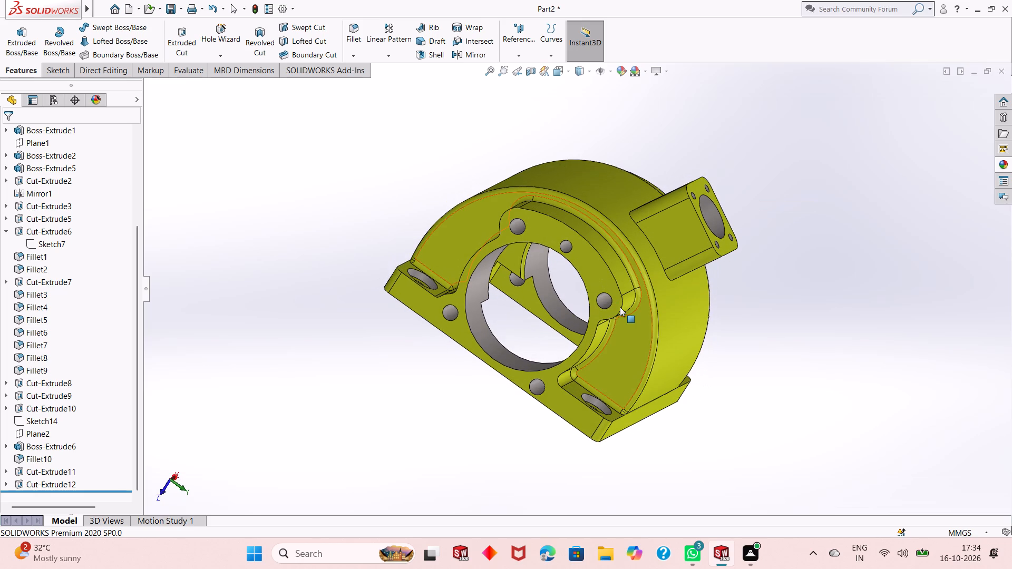
# Save the finished part as "Enclosure housing" in SOLIDWORKS Part format in the Dp SolidWorks folder.
pyautogui.moveTo(676, 303); pyautogui.dragTo(689, 320, button='middle')
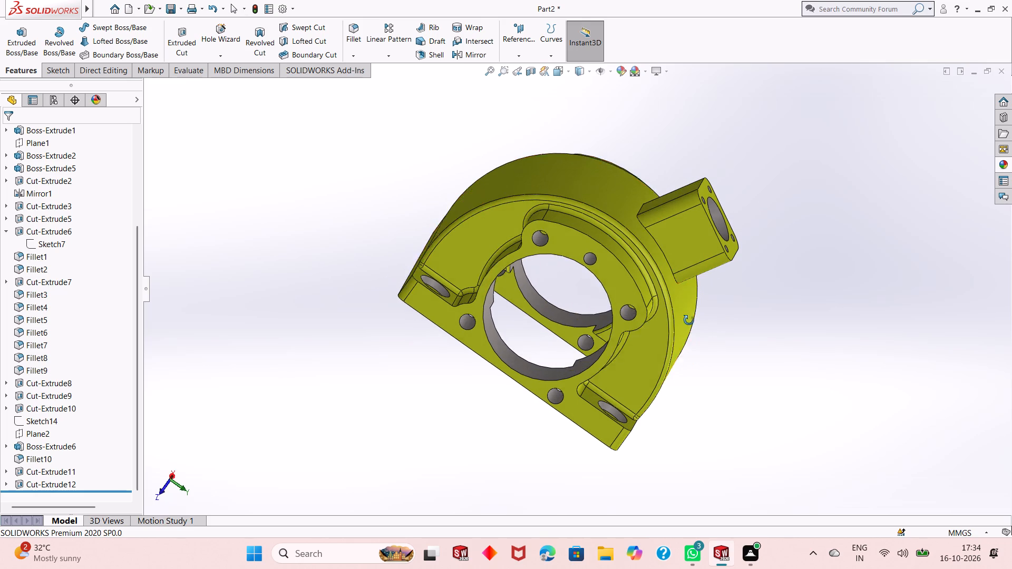
pyautogui.moveTo(689, 320); pyautogui.dragTo(669, 320, button='middle')
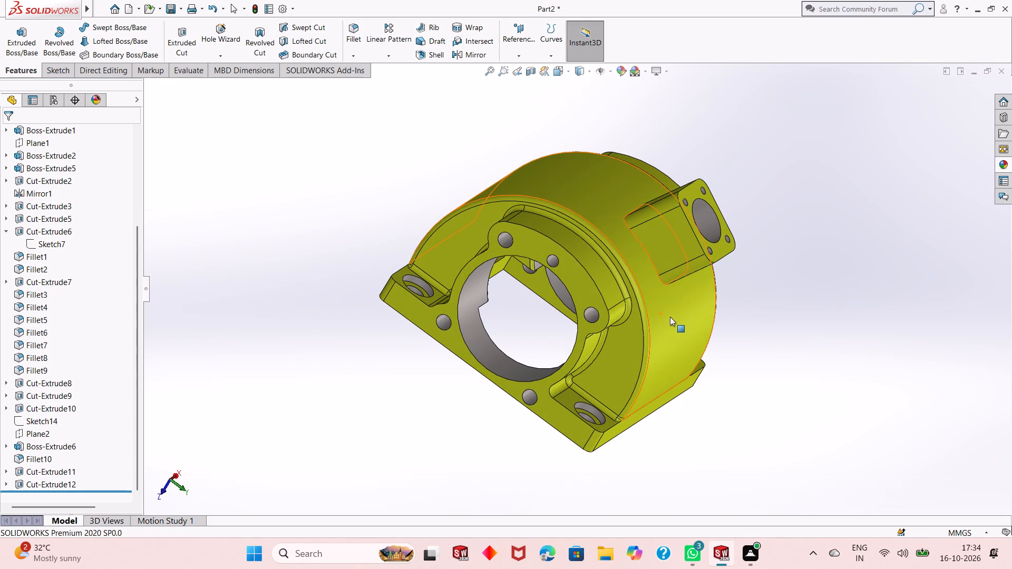
pyautogui.scroll(1, 670, 317)
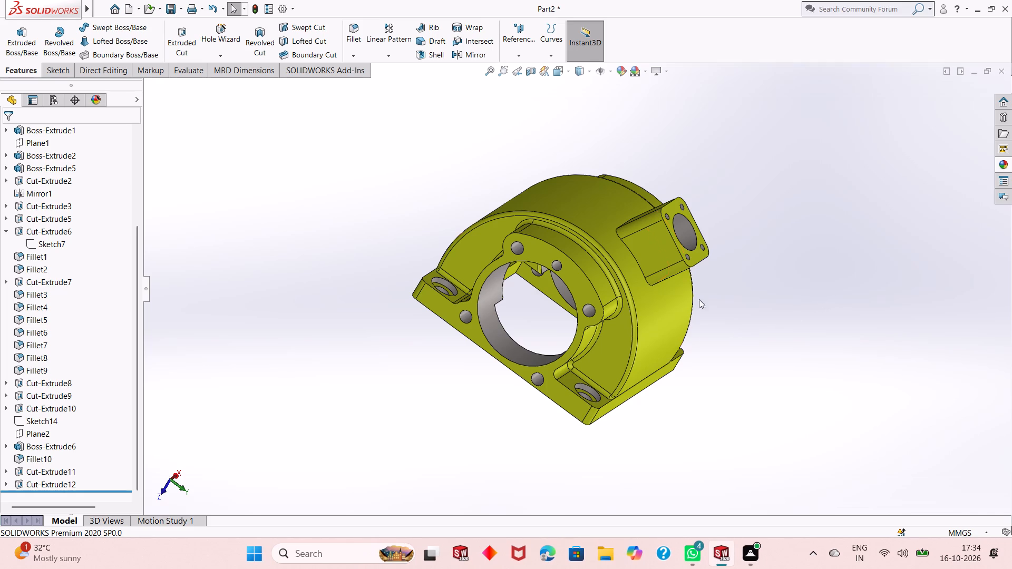
pyautogui.scroll(1, 635, 298)
pyautogui.scroll(-3, 653, 280)
pyautogui.scroll(1, 576, 322)
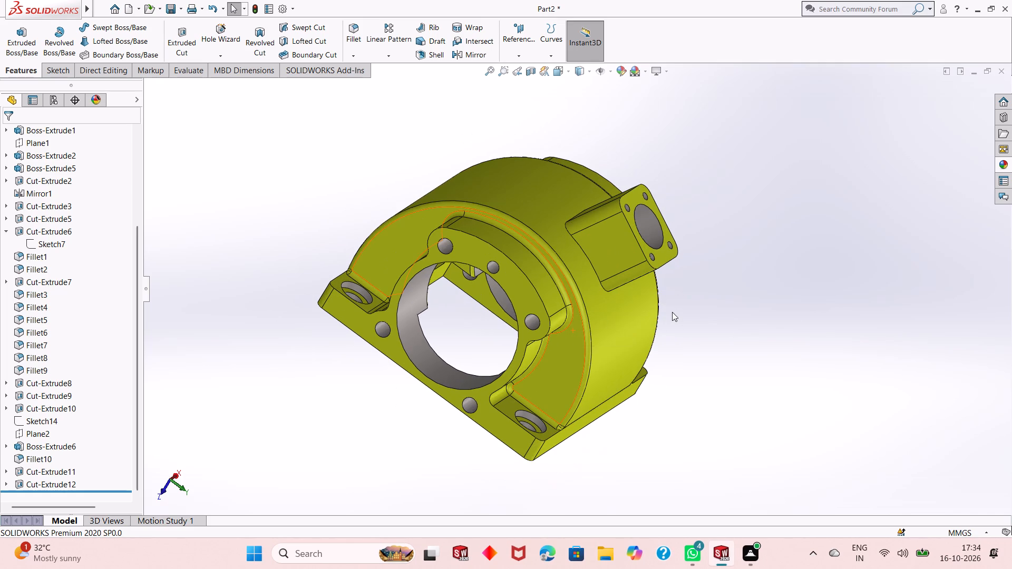
pyautogui.press('Escape')
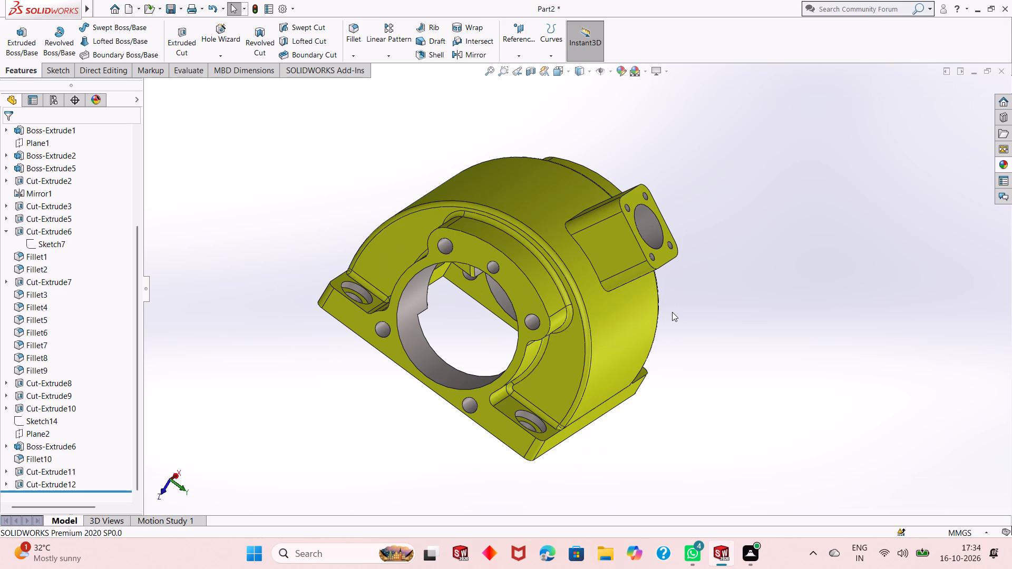
pyautogui.hotkey('ctrl', 's')
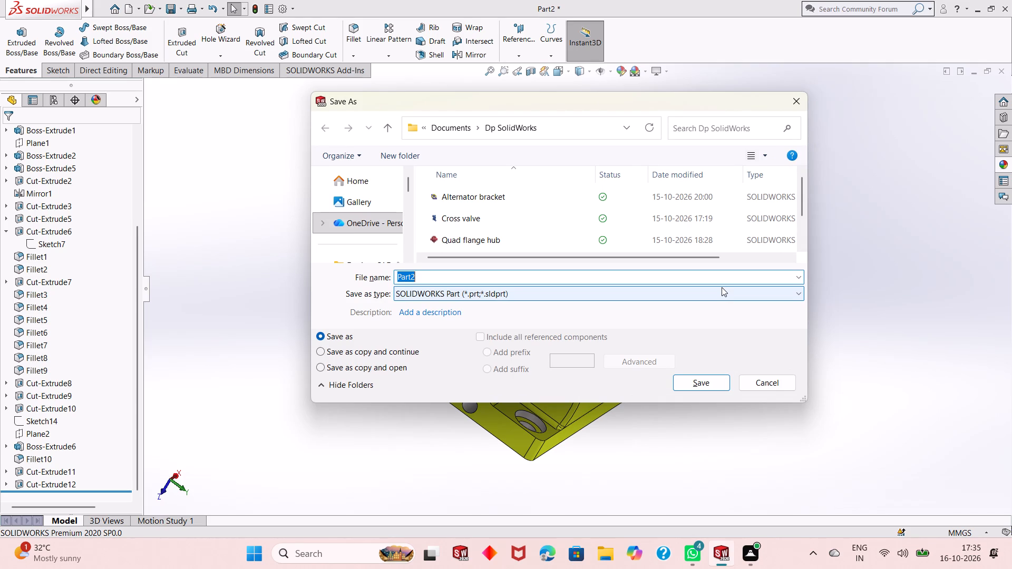
pyautogui.write('Enclosure')
pyautogui.press('space')
pyautogui.write('housing')
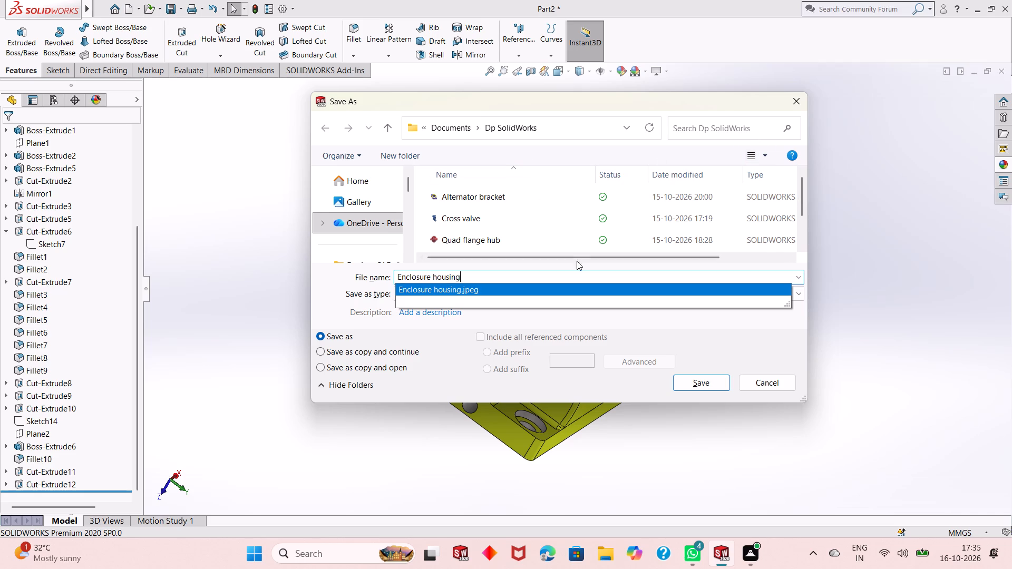
pyautogui.click(699, 385)
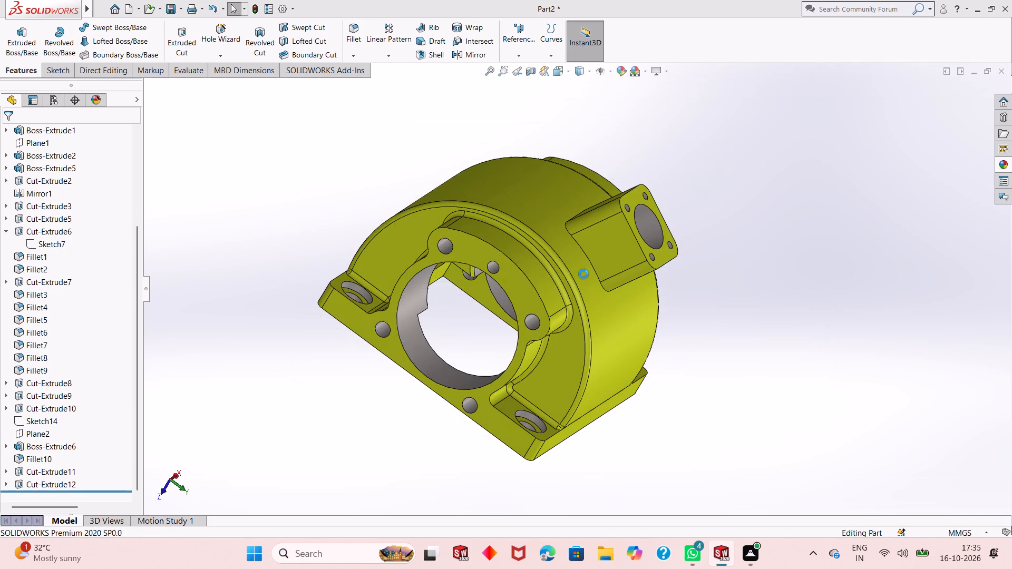
# Save a PDF copy of the part as "Enclosure housing" in the Dp SolidWorks folder.
pyautogui.click(180, 3)
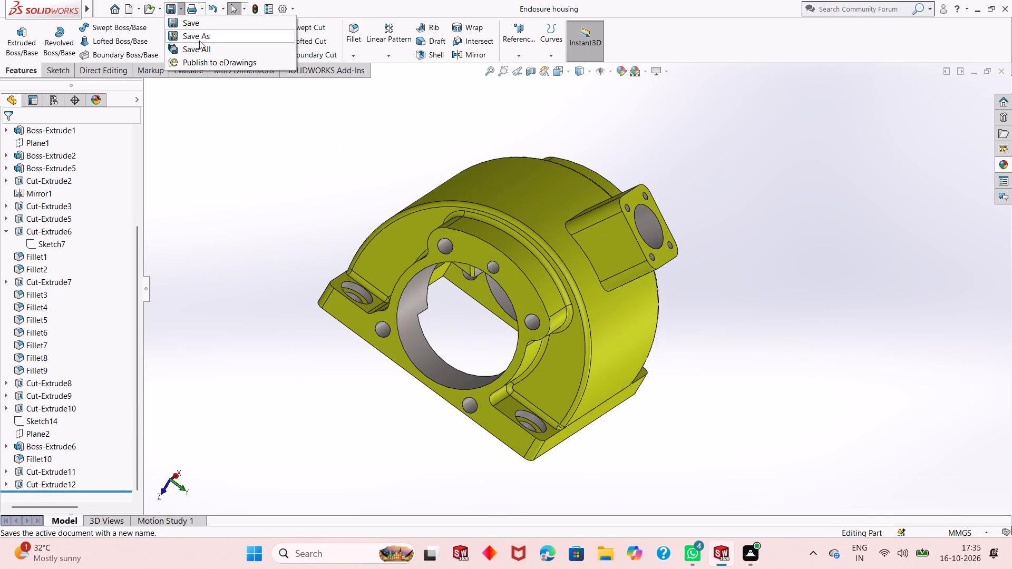
pyautogui.click(204, 33)
pyautogui.click(537, 293)
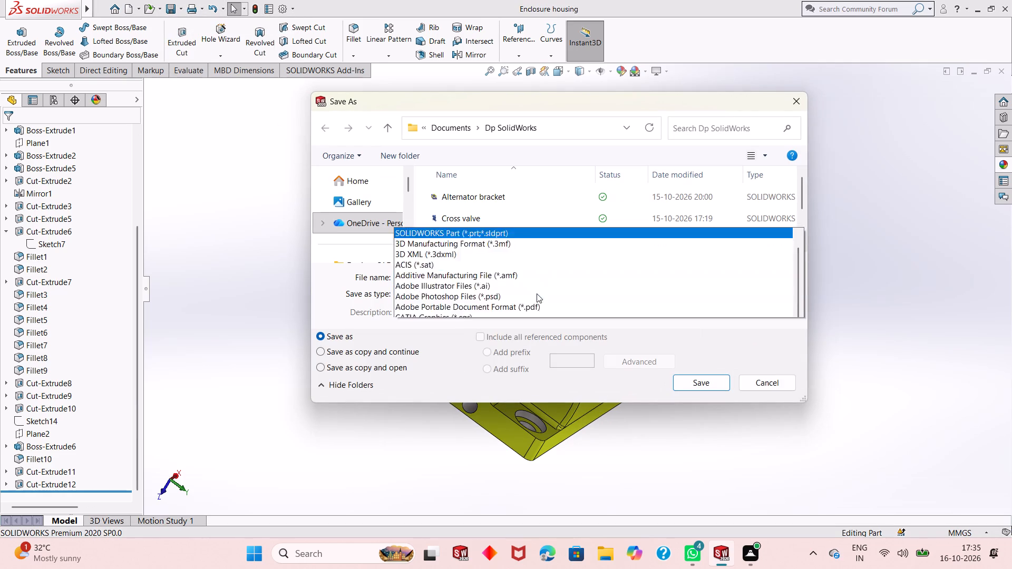
pyautogui.click(529, 76)
pyautogui.click(689, 405)
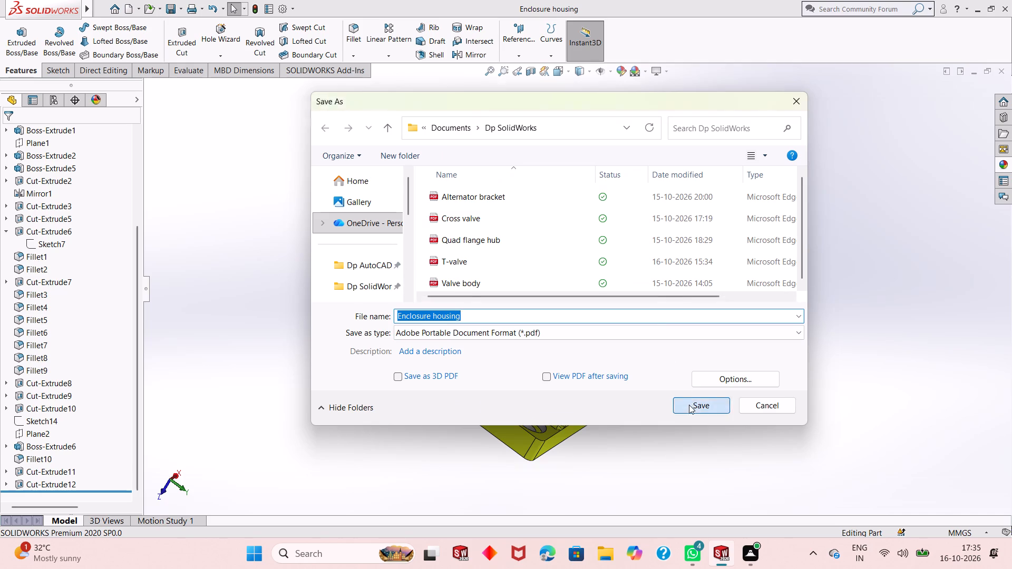